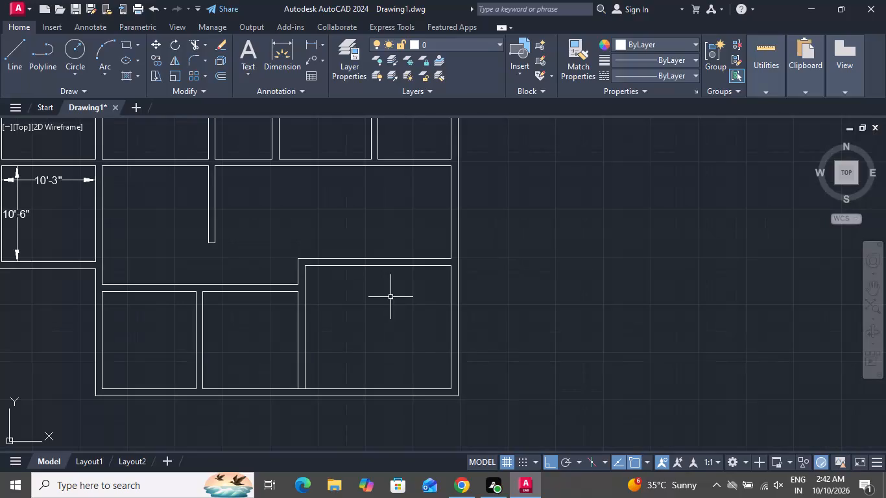
Extend the south line of the partition below the upper room row east to the outer wall line.
scroll(392, 300, "down", 1)
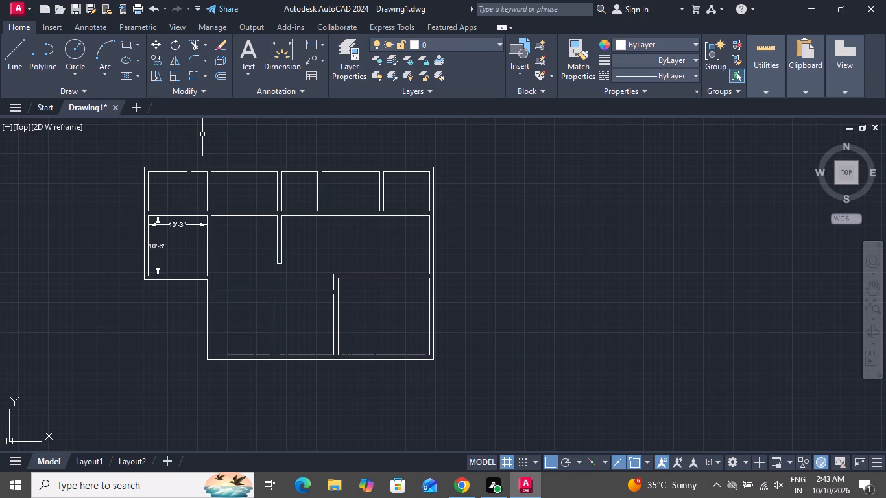
type("ex")
key("space")
key("space")
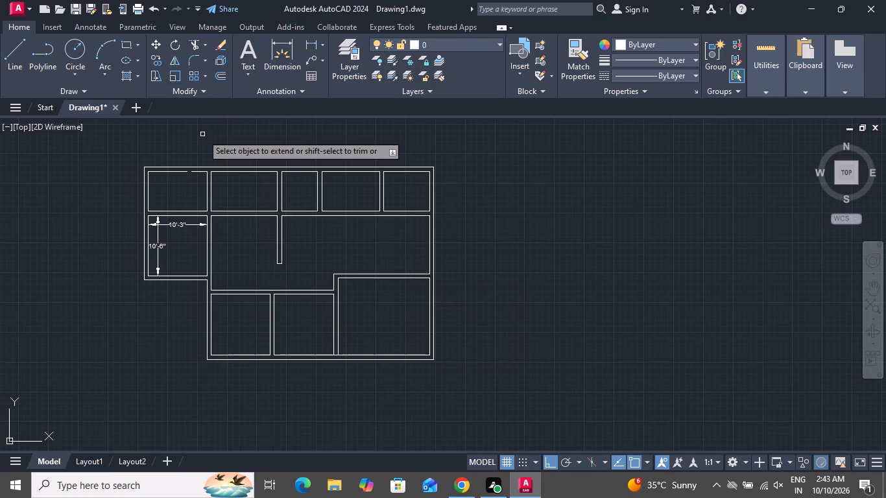
left_click(427, 217)
right_click(413, 238)
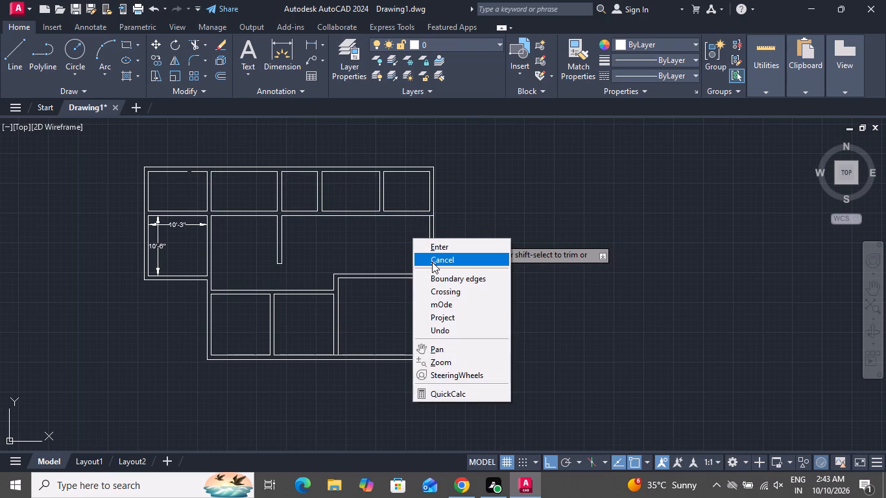
left_click(392, 251)
left_click(396, 248)
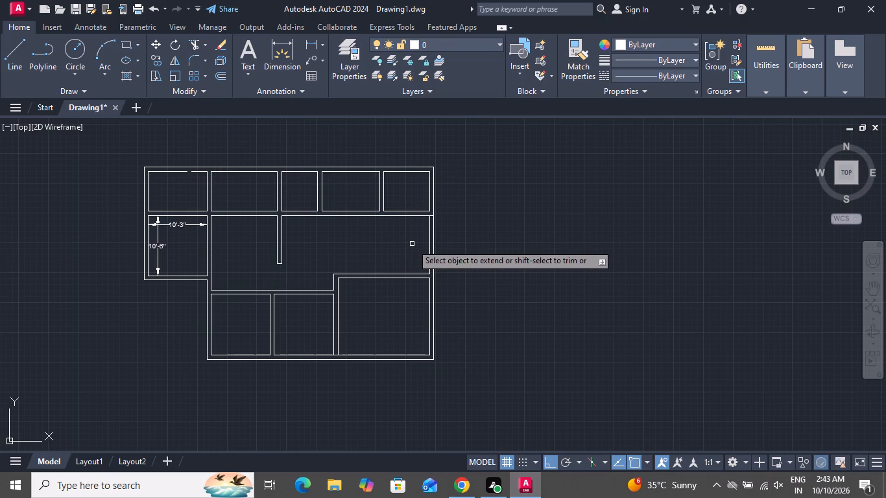
left_click(444, 242)
right_click(444, 242)
left_click(463, 263)
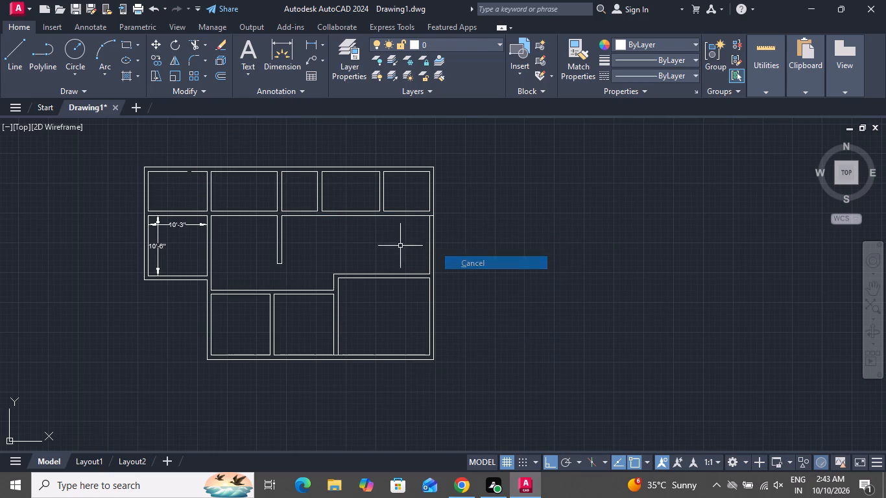
Trim away the east wall's outer line south of the upper room row and its inner line beside the central space.
left_click(194, 40)
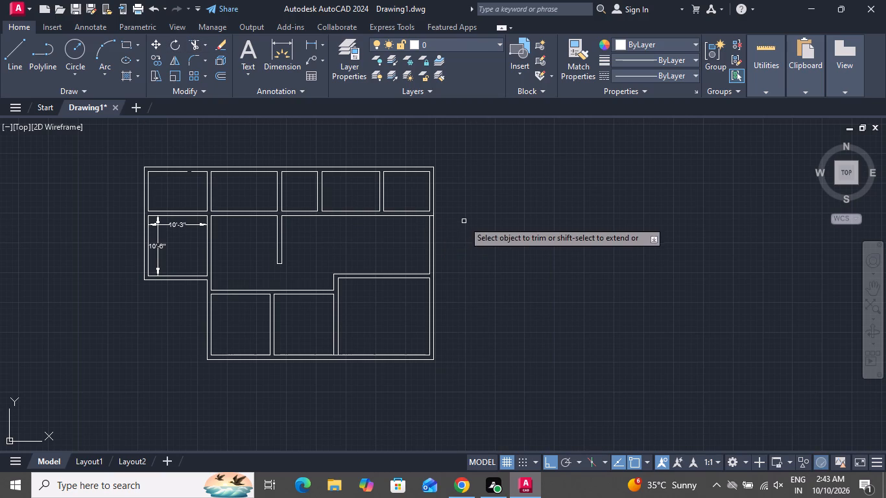
left_click_drag(464, 221, 464, 228)
left_click(416, 311)
left_click_drag(453, 244, 438, 252)
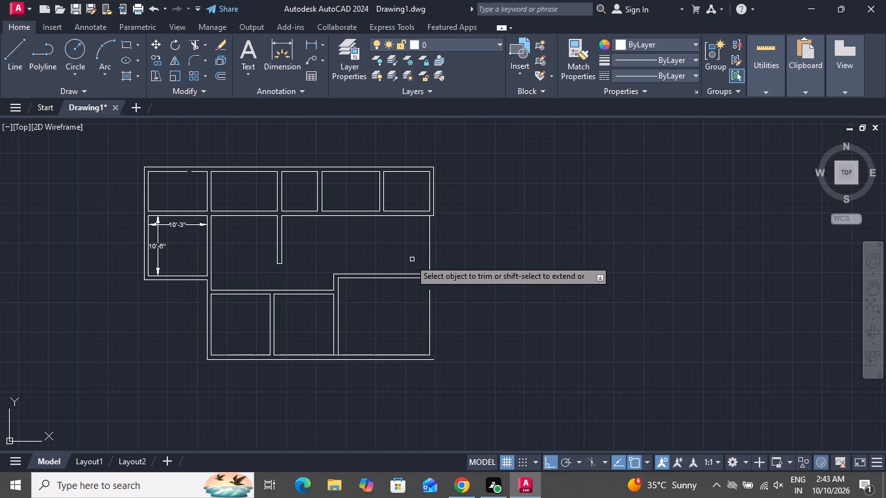
left_click(405, 260)
left_click_drag(411, 235, 444, 229)
left_click_drag(469, 220, 462, 230)
left_click(407, 262)
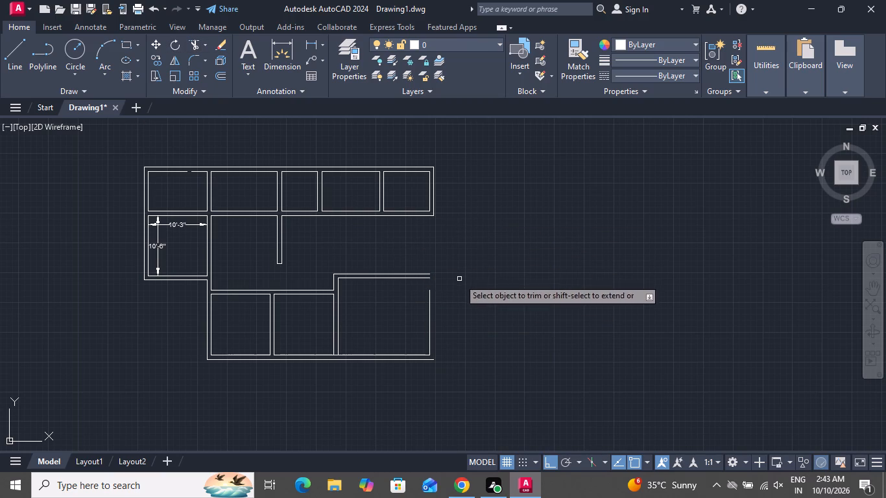
Trim away the remaining inner line of the east wall beside the southeast room and end trimming.
left_click_drag(460, 281, 424, 327)
left_click(401, 332)
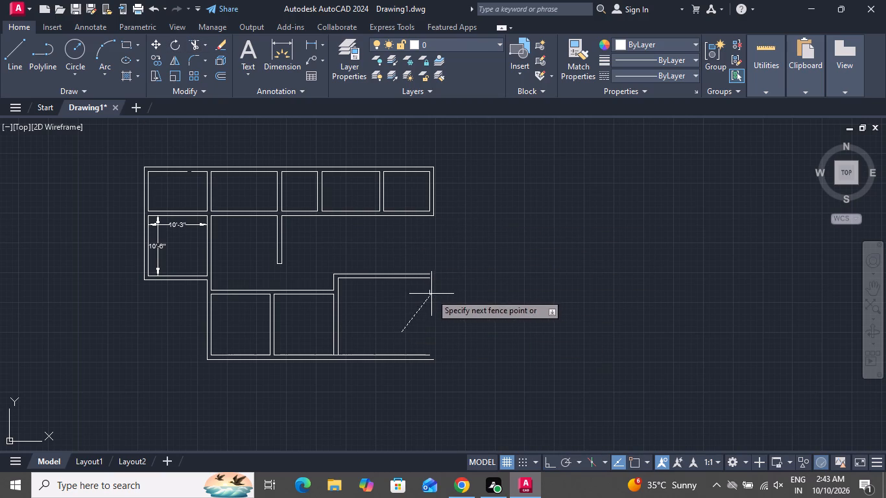
left_click(431, 293)
left_click_drag(432, 289, 435, 311)
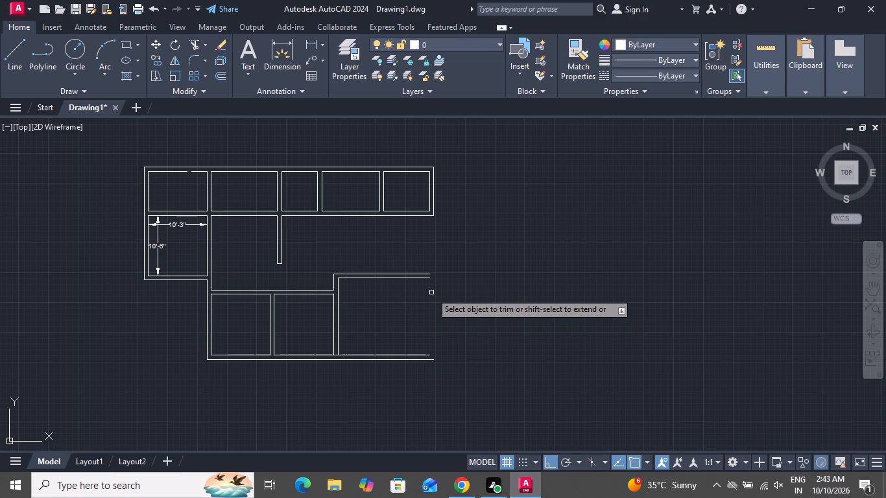
left_click(431, 292)
left_click(420, 290)
right_click(422, 292)
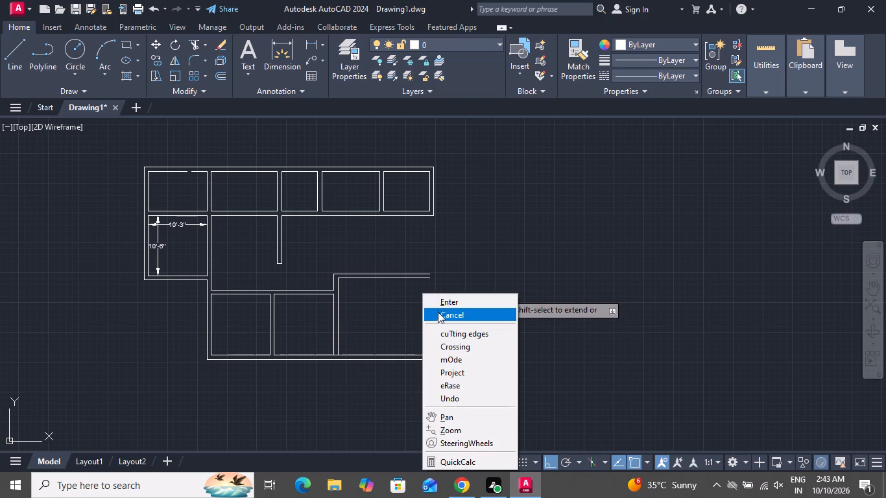
left_click(438, 313)
Draw a vertical line from the midpoint of the northeast room's south line down to the south wall's inner line.
left_click(22, 54)
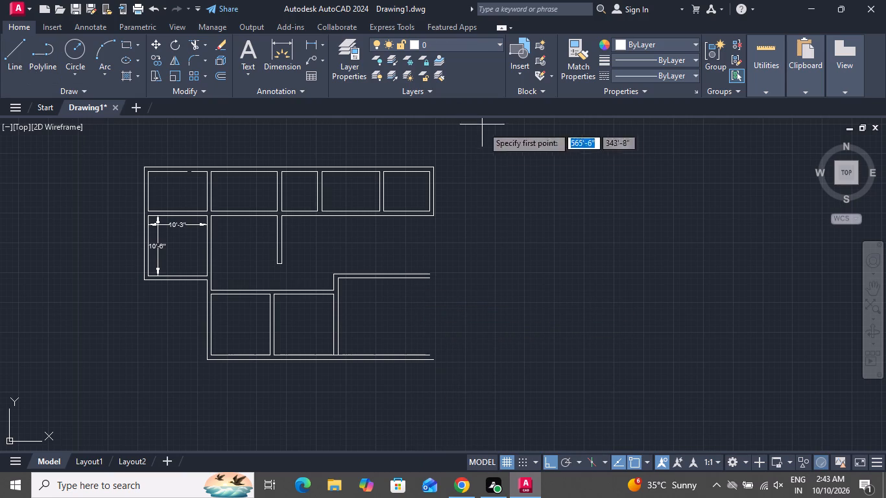
scroll(426, 225, "up", 2)
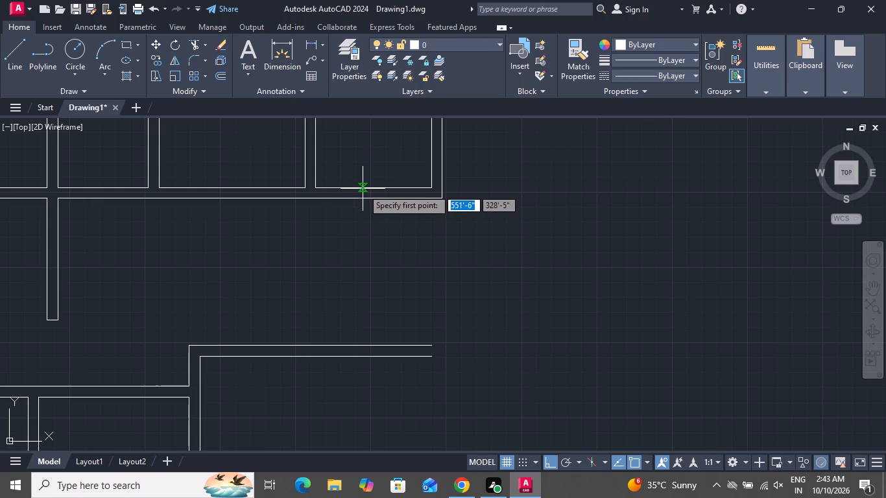
left_click(366, 189)
scroll(390, 279, "up", 1)
scroll(395, 276, "down", 2)
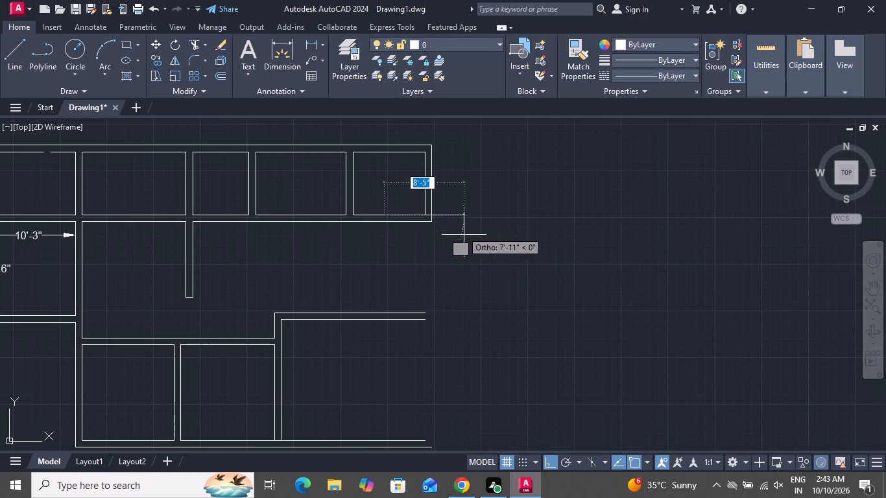
scroll(400, 333, "down", 1)
scroll(400, 333, "up", 1)
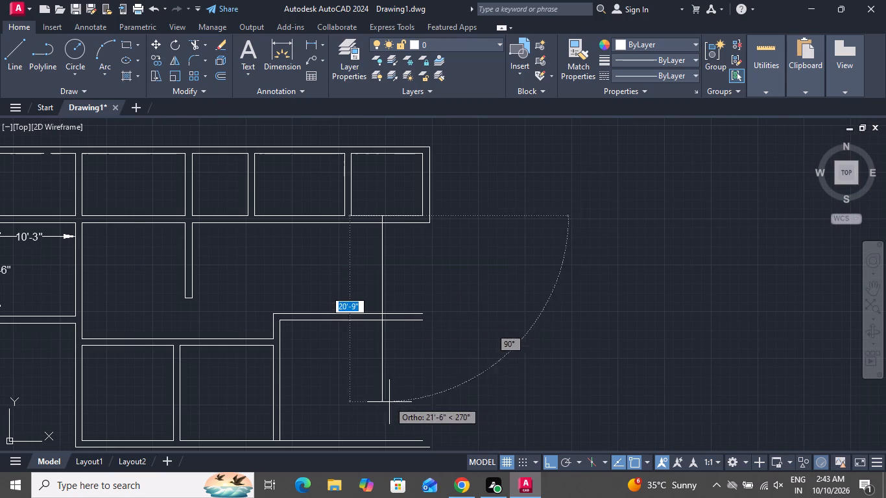
scroll(390, 377, "down", 1)
scroll(393, 376, "up", 1)
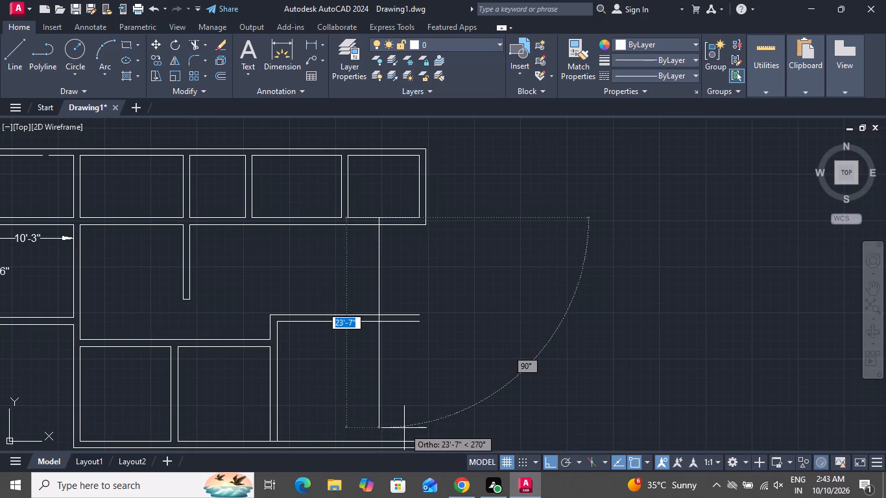
scroll(442, 350, "down", 2)
scroll(409, 401, "up", 2)
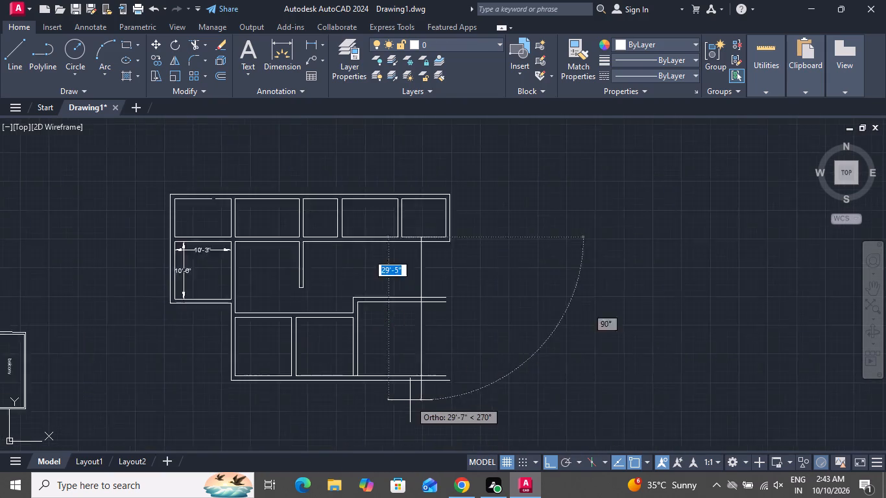
scroll(410, 399, "down", 1)
left_click(418, 375)
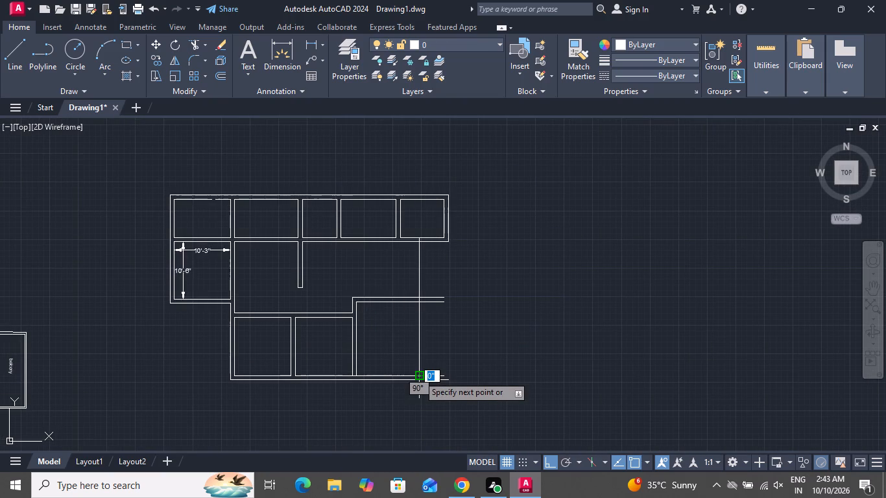
right_click(424, 363)
left_click(469, 229)
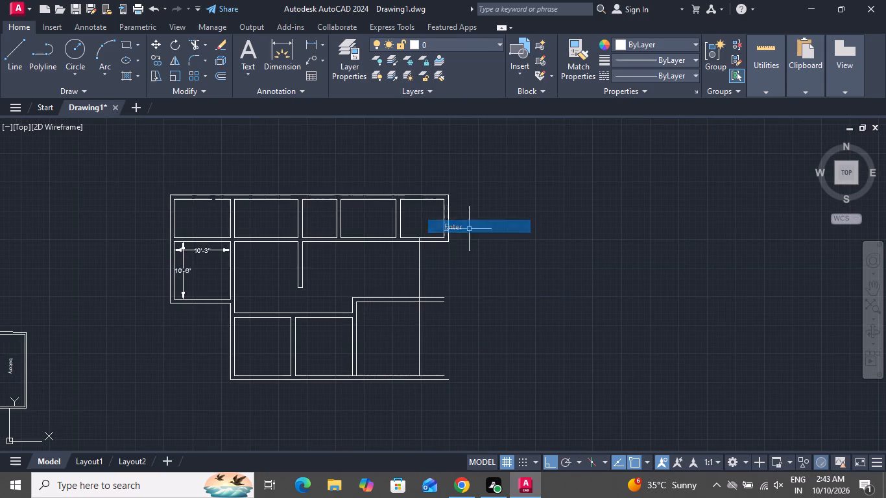
Offset the new vertical line 9" to the east to form the relocated east wall.
type("o 8")
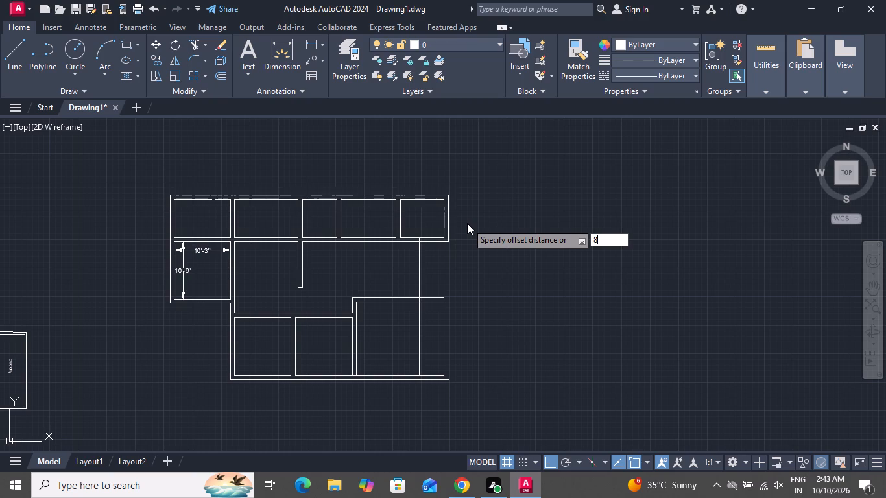
key("BackSpace")
key("9")
key("shift+quotedbl")
key("Return")
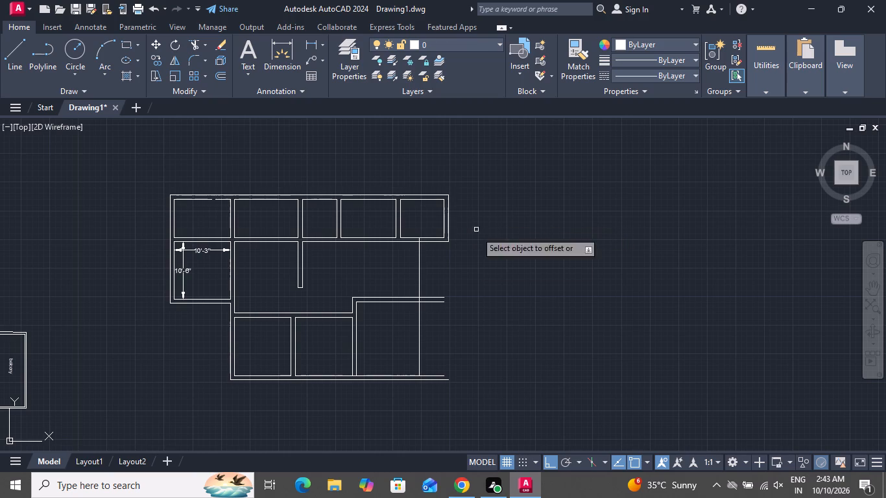
left_click(420, 351)
left_click(440, 350)
right_click(438, 349)
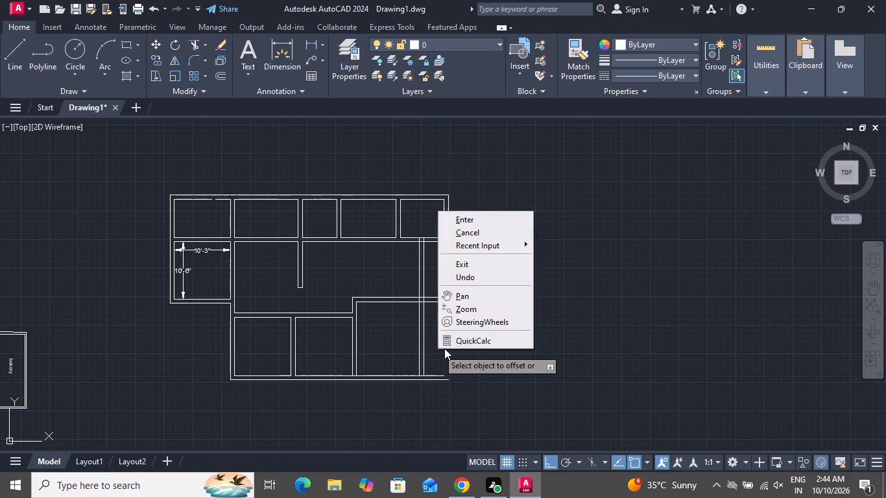
left_click(479, 215)
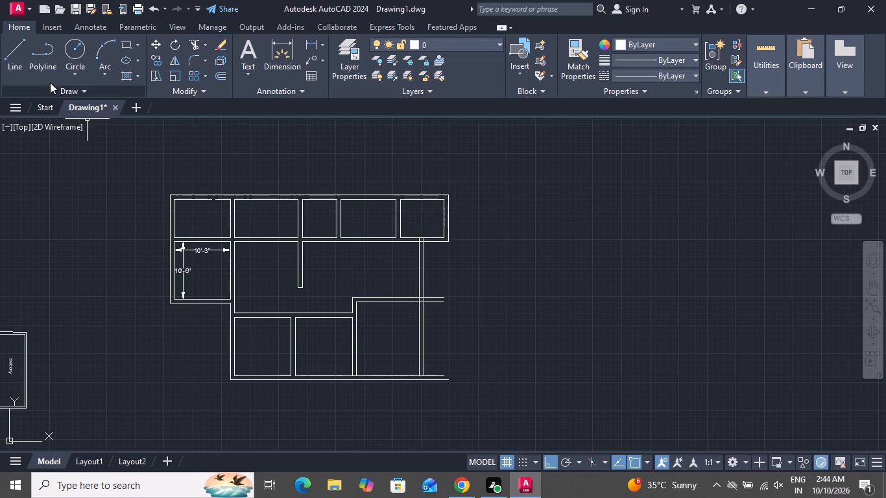
Trim off the horizontal partition and south wall lines running east of the relocated wall, together with the outer south line.
left_click(192, 46)
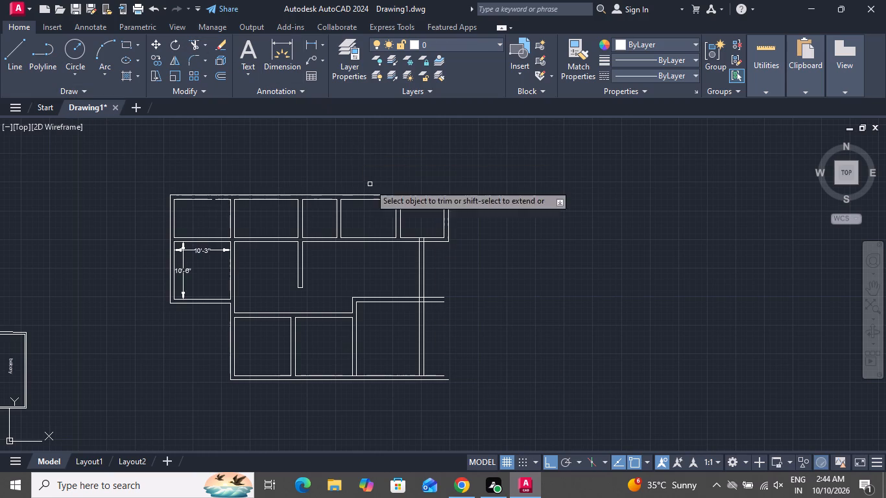
scroll(420, 252, "up", 1)
scroll(420, 254, "down", 1)
left_click_drag(433, 282, 435, 290)
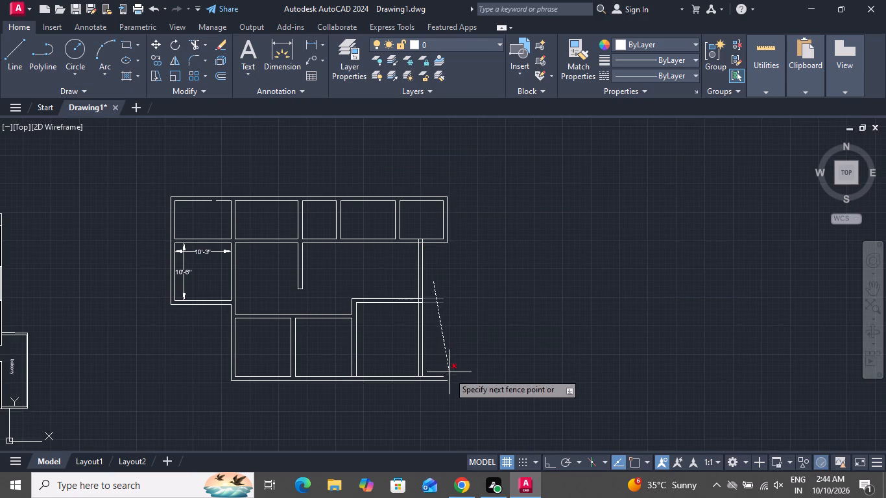
left_click(439, 412)
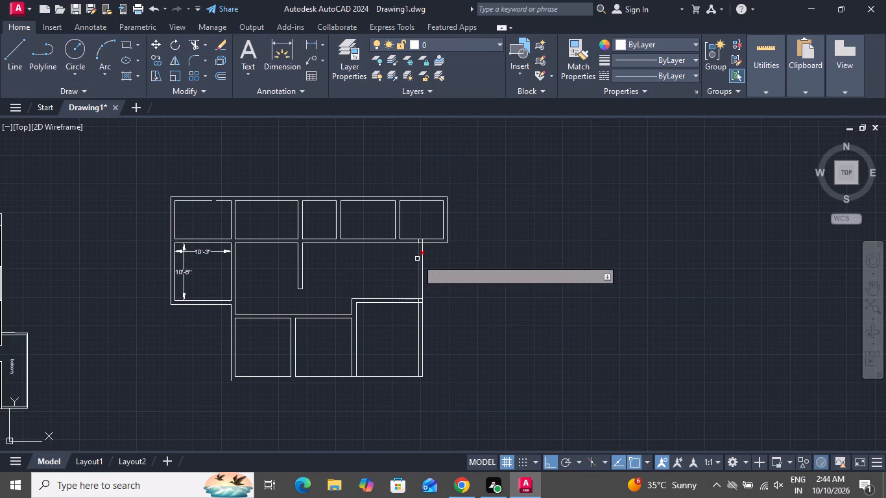
Trim the relocated wall's top junction, removing its line ends inside the partition and the partition's south line between its faces.
scroll(417, 259, "up", 1)
scroll(414, 256, "down", 1)
scroll(424, 242, "up", 1)
scroll(424, 242, "down", 1)
scroll(424, 238, "up", 6)
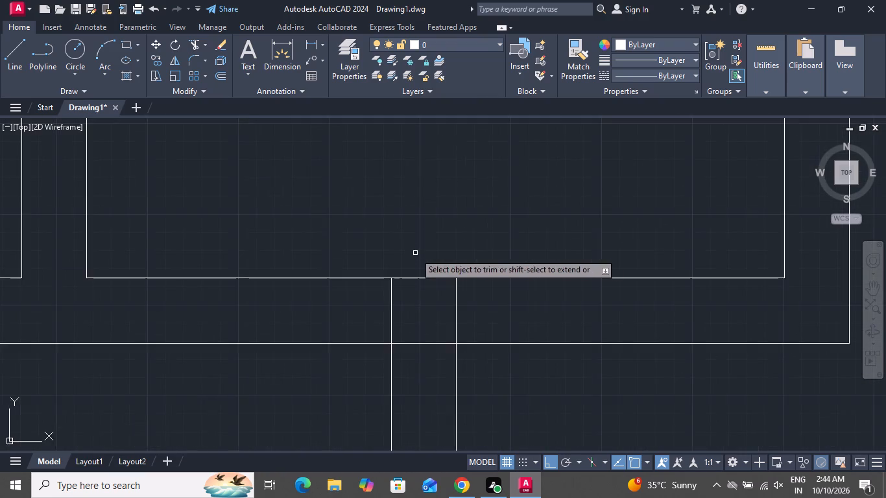
scroll(418, 259, "up", 1)
left_click(516, 313)
left_click(352, 326)
left_click_drag(405, 343, 409, 350)
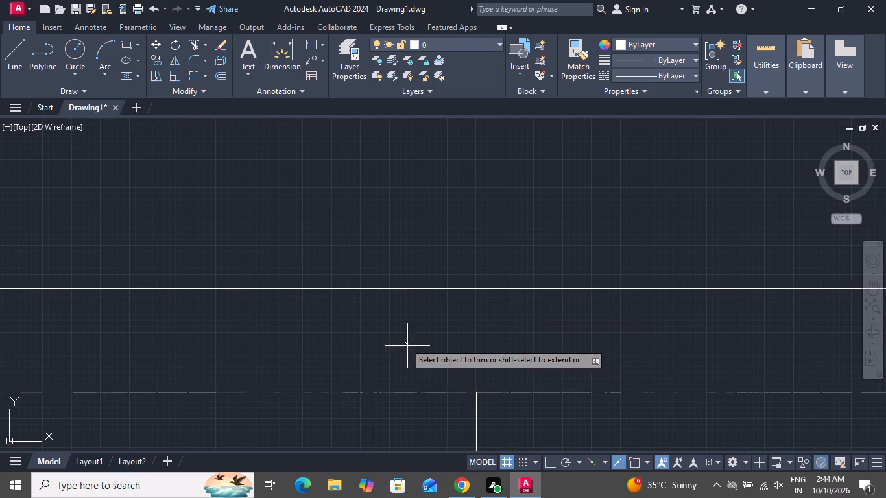
left_click_drag(409, 350, 427, 417)
left_click(427, 425)
scroll(423, 387, "up", 1)
scroll(423, 387, "down", 2)
left_click(428, 377)
scroll(431, 331, "down", 1)
scroll(431, 331, "up", 1)
scroll(431, 331, "down", 1)
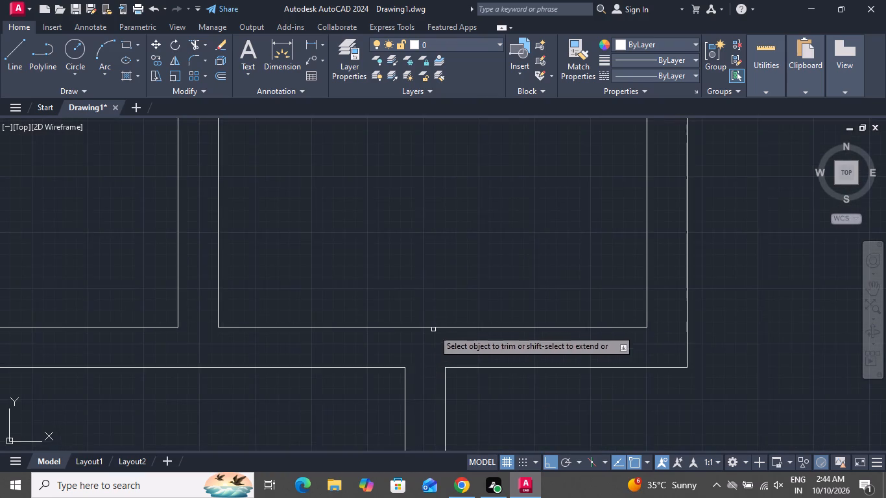
Trim the southeast room's partition ends inside the relocated wall and the wall's inner line between the partition faces.
scroll(442, 321, "down", 2)
scroll(443, 321, "up", 1)
scroll(457, 292, "down", 4)
scroll(450, 354, "down", 1)
scroll(450, 354, "up", 3)
scroll(449, 356, "down", 1)
scroll(449, 356, "up", 3)
scroll(449, 357, "down", 1)
left_click(450, 333)
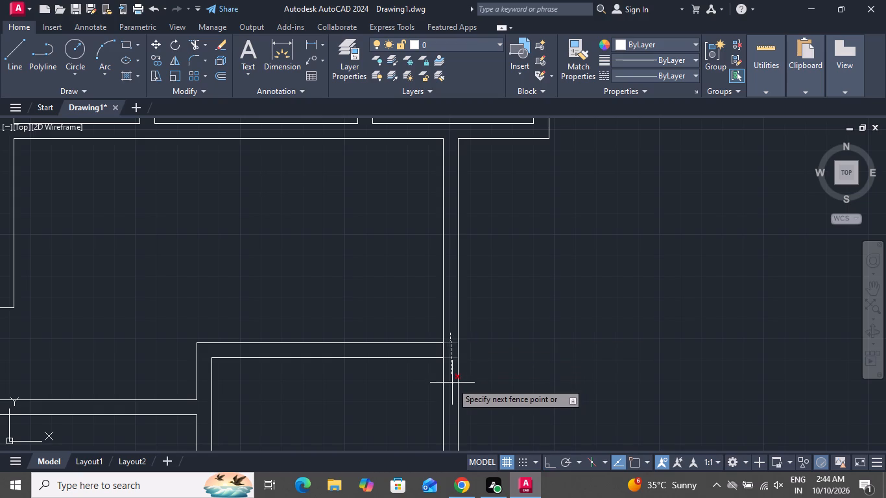
left_click(452, 383)
left_click(446, 344)
left_click(431, 350)
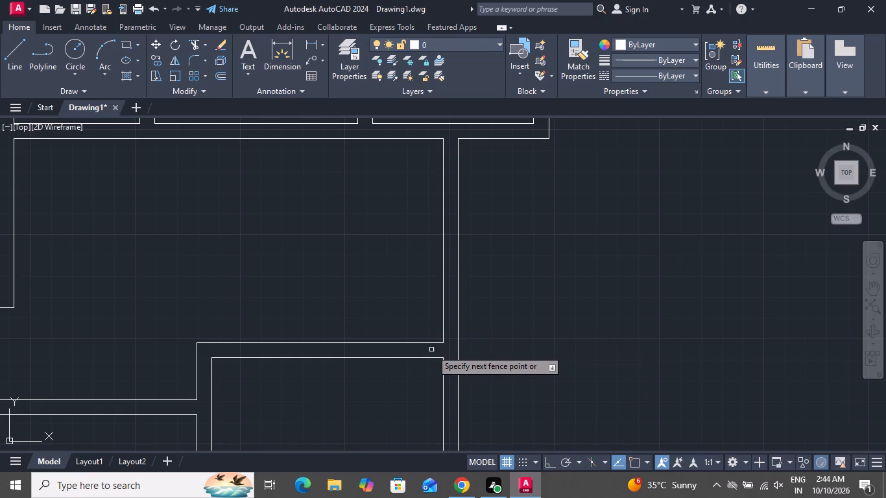
scroll(445, 303, "down", 3)
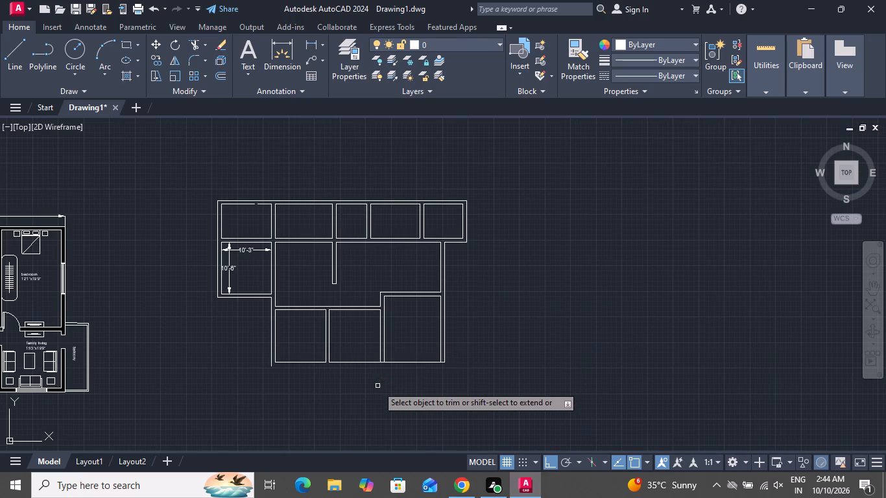
right_click(377, 386)
left_click(389, 233)
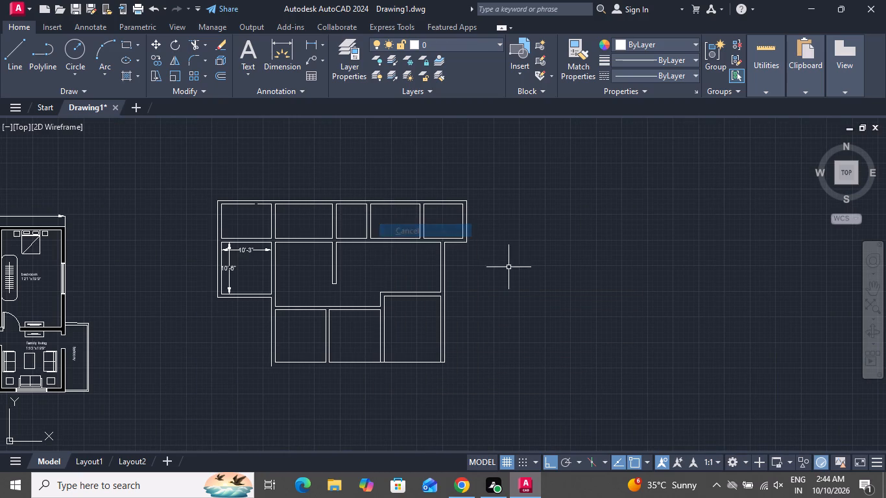
Offset the inner south wall lines of the three southern rooms 9" to the south.
type("o 9")
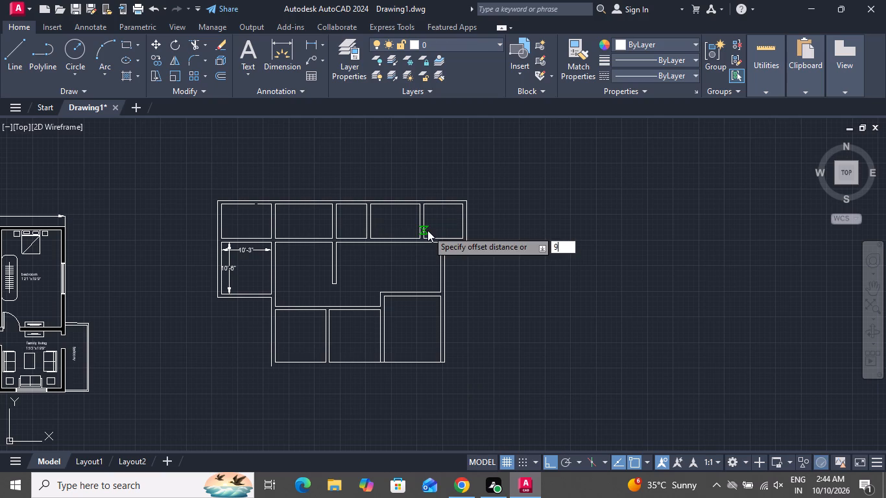
key("shift+quotedbl")
key("Return")
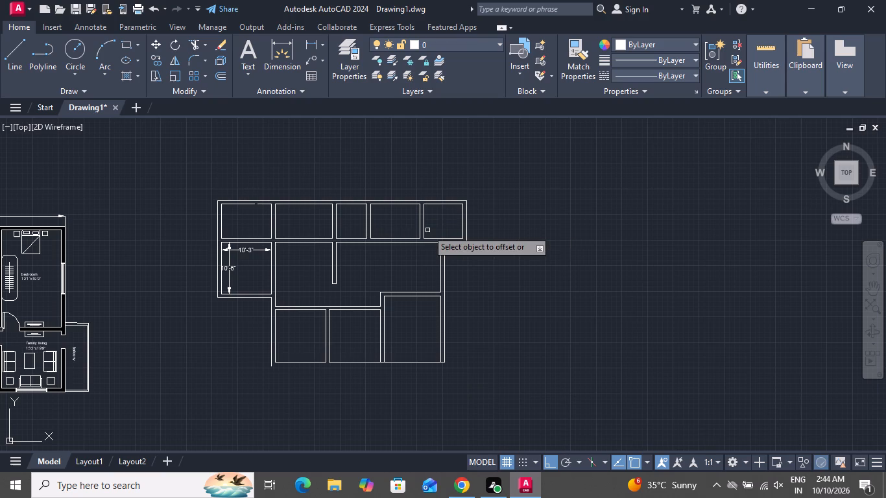
left_click(361, 363)
left_click(363, 389)
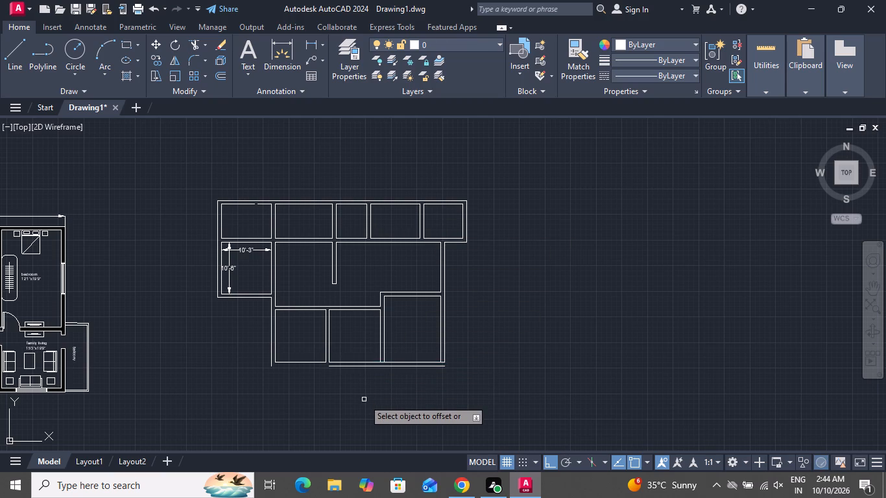
left_click(298, 361)
left_click(305, 396)
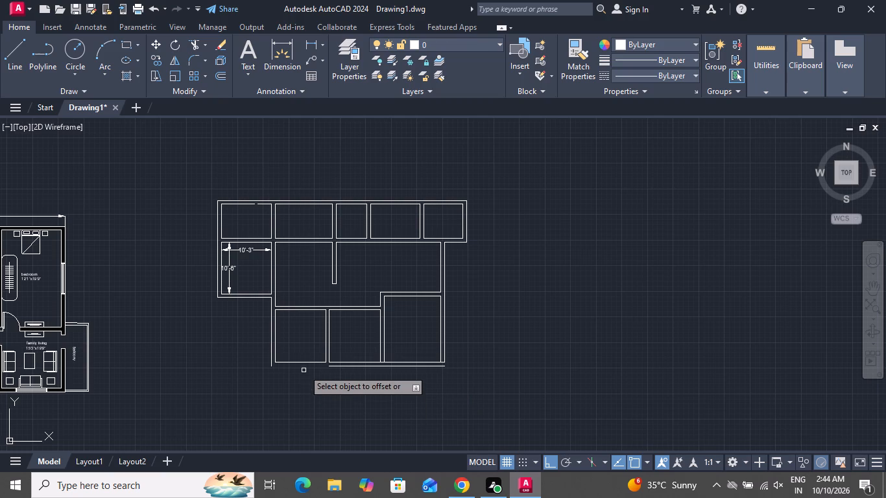
left_click(304, 362)
left_click(309, 390)
right_click(311, 394)
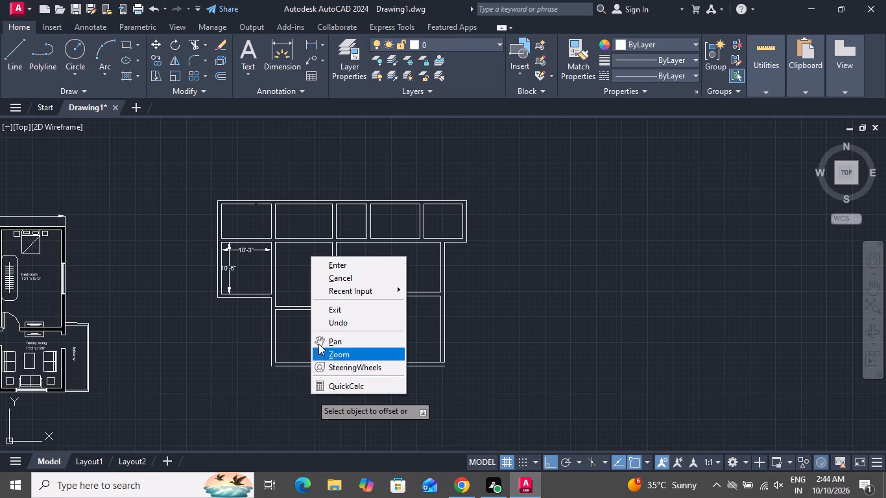
left_click(328, 273)
Extend the new outer south line to the west wall and across its gap, and the outer east wall line down to it.
type("ex")
key("space")
key("space")
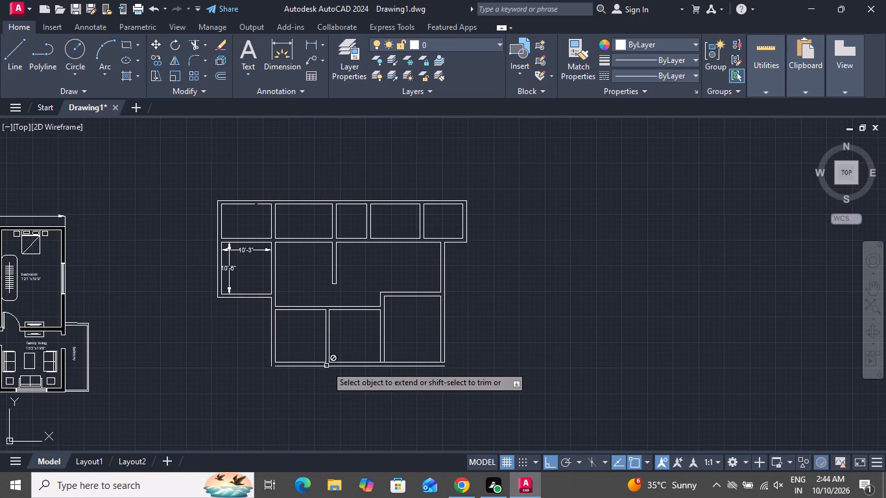
left_click(282, 366)
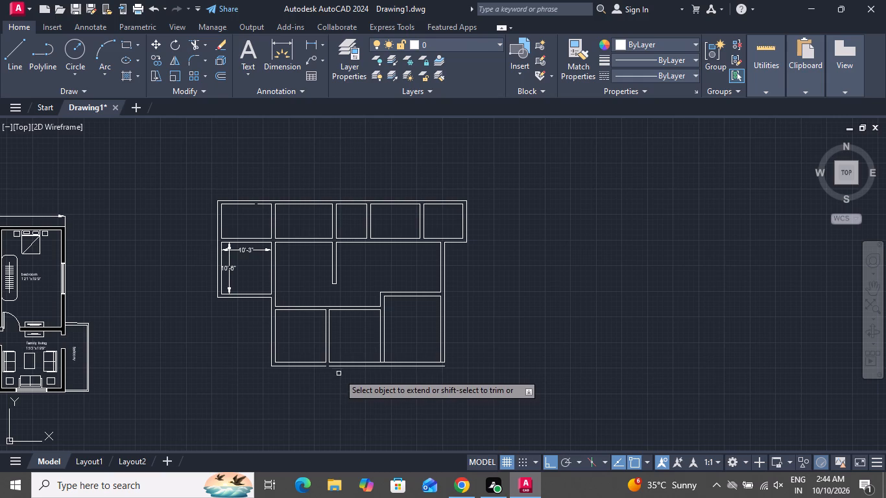
left_click(444, 351)
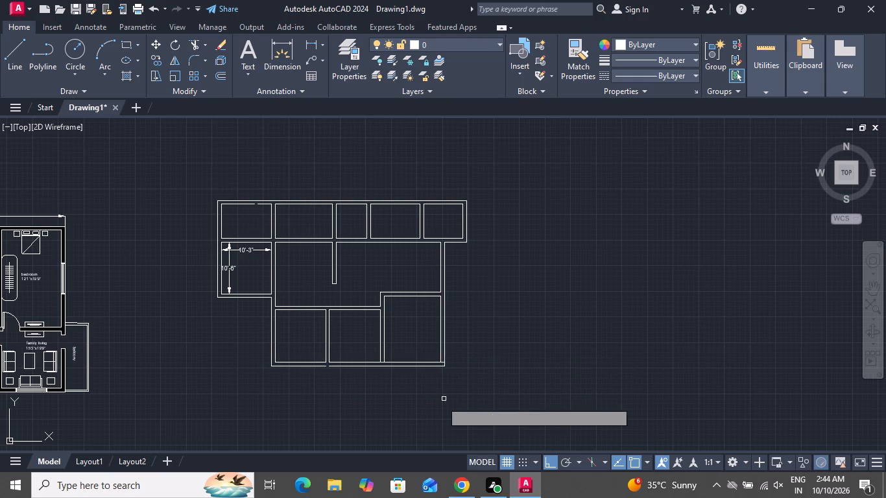
scroll(307, 374, "up", 2)
scroll(307, 374, "down", 1)
left_click(329, 363)
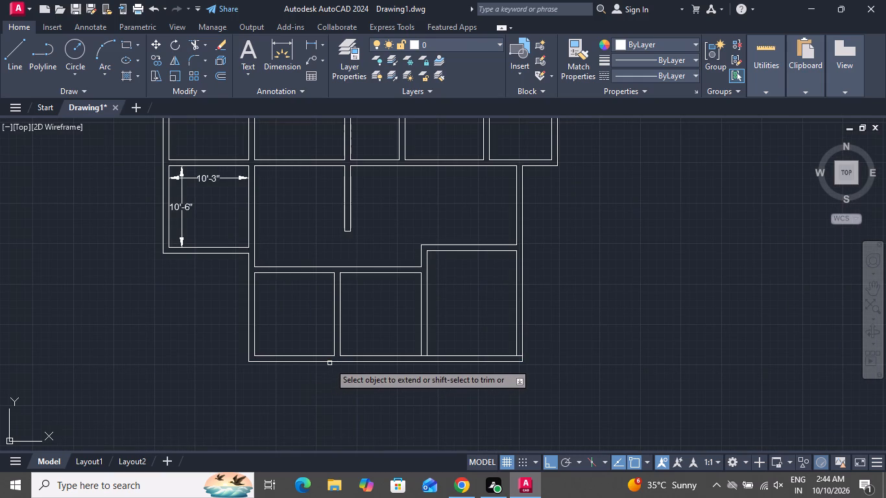
right_click(342, 393)
left_click(379, 250)
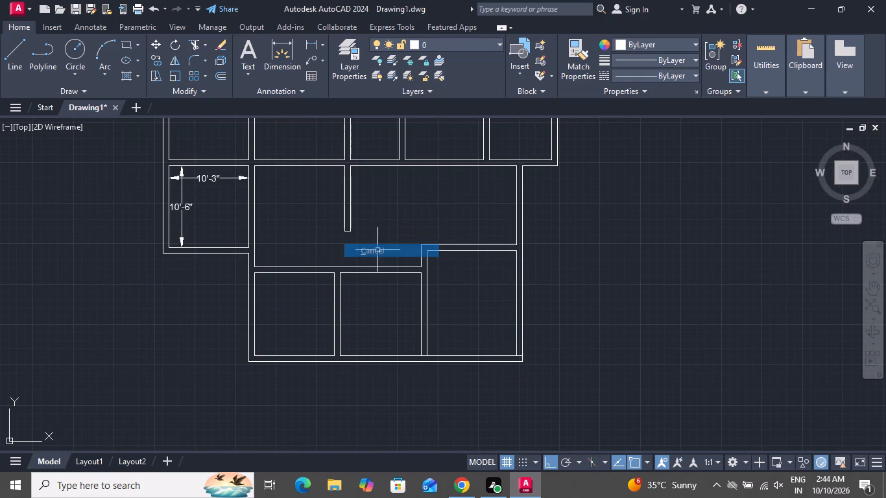
Trim the inner south line between the faces of the southeast room's west partition and inside the east wall corner.
left_click(201, 42)
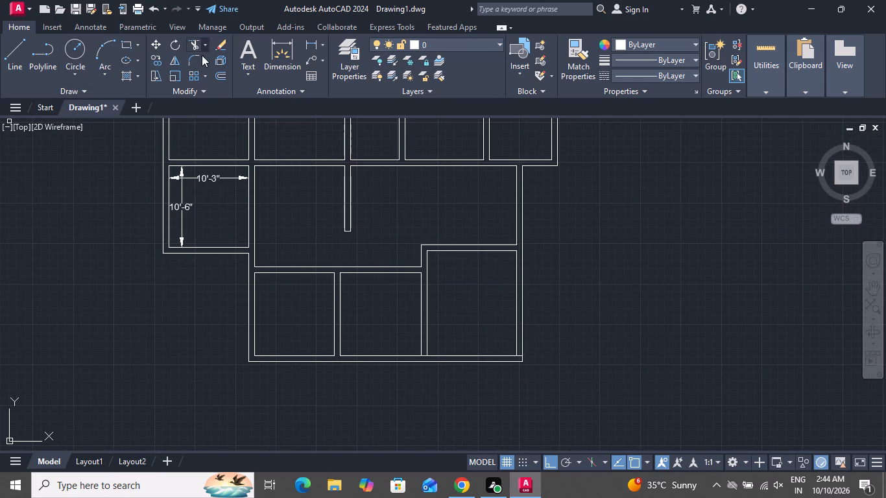
scroll(444, 381, "up", 4)
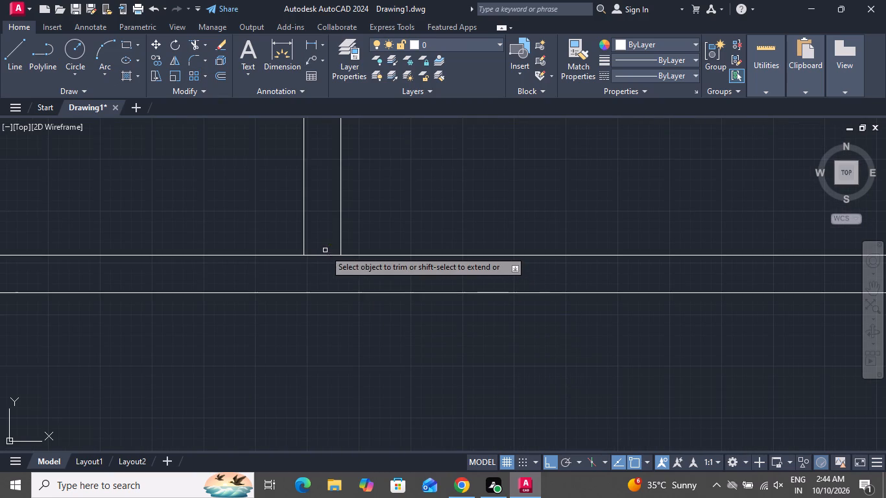
left_click_drag(325, 250, 326, 261)
left_click(326, 263)
scroll(318, 313, "down", 4)
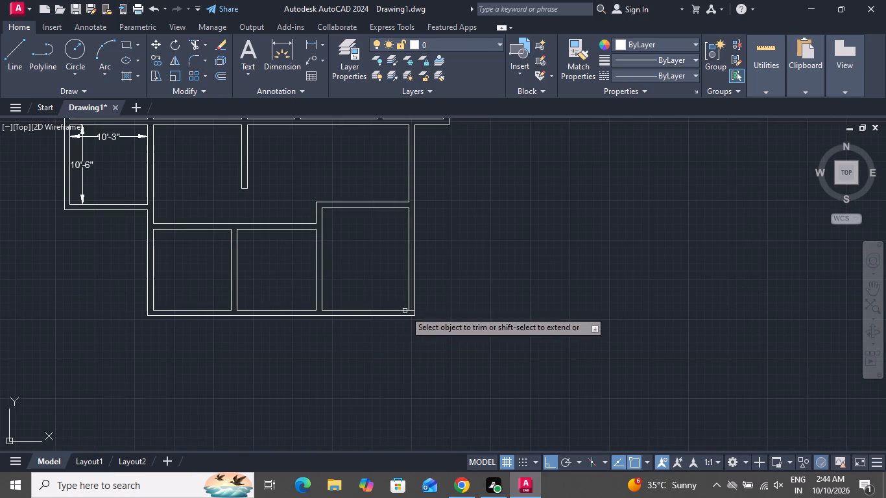
scroll(418, 304, "up", 5)
left_click(389, 353)
left_click(381, 316)
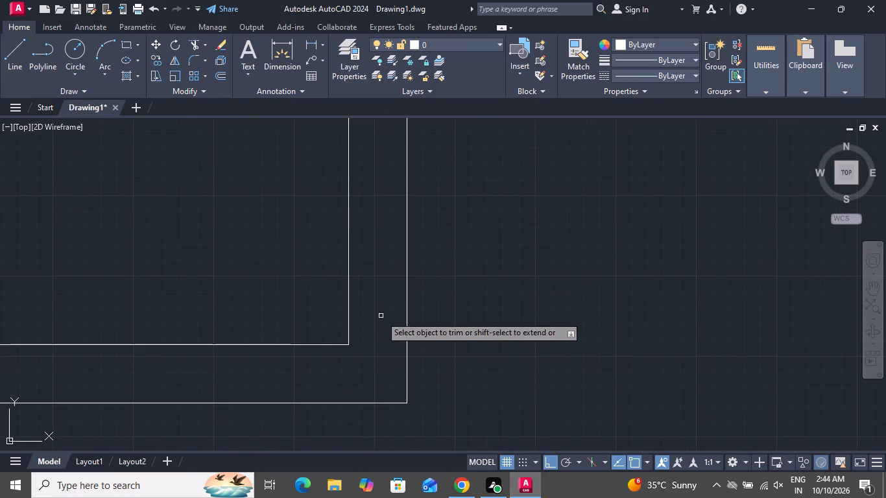
scroll(381, 316, "down", 5)
scroll(416, 370, "up", 1)
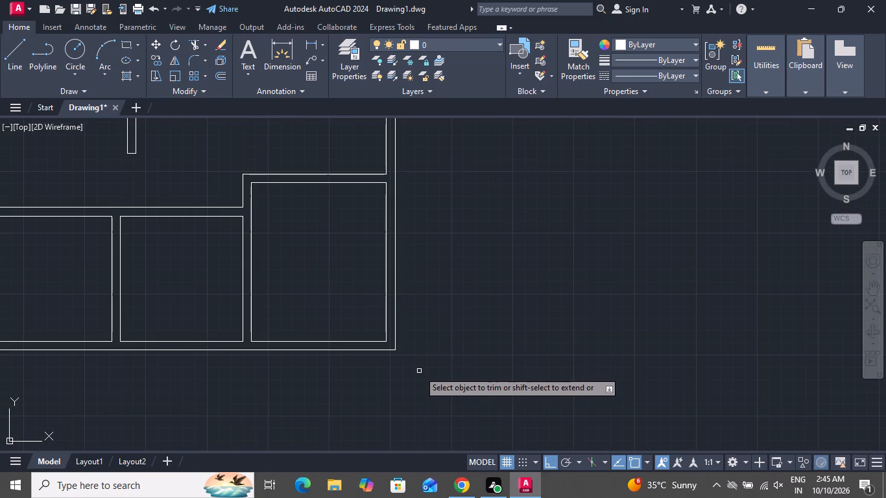
scroll(421, 377, "down", 3)
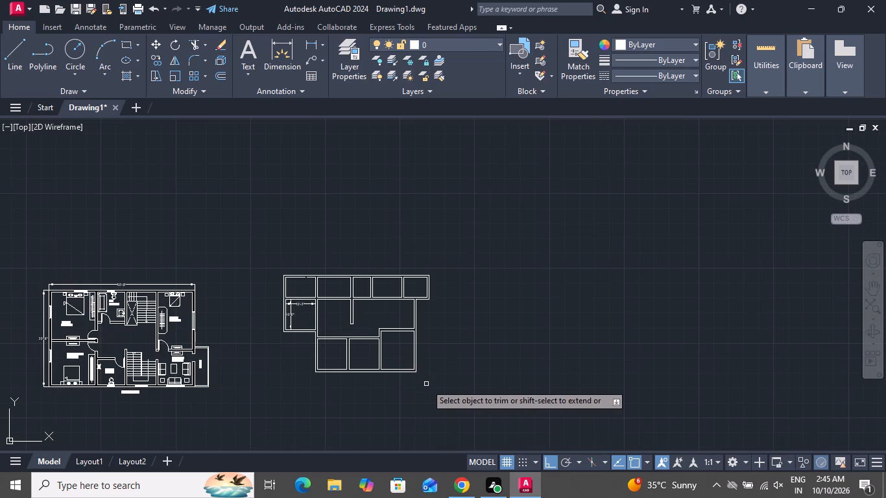
scroll(279, 376, "up", 2)
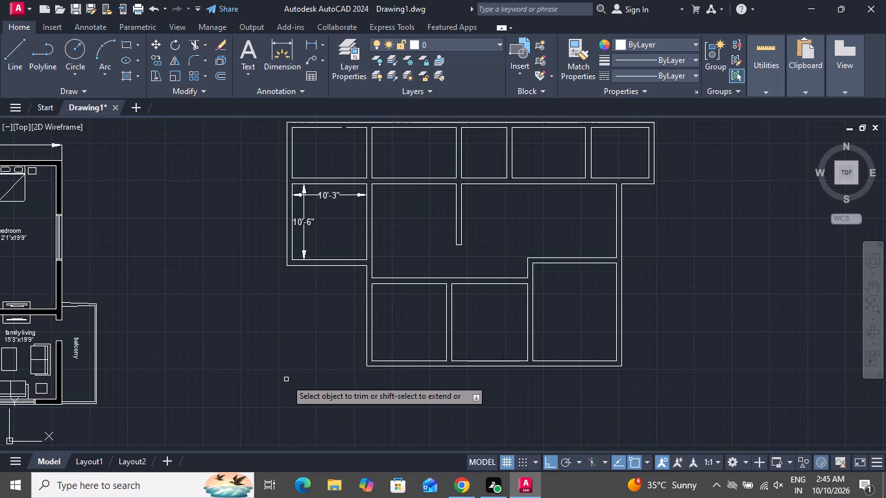
right_click(287, 367)
left_click(313, 216)
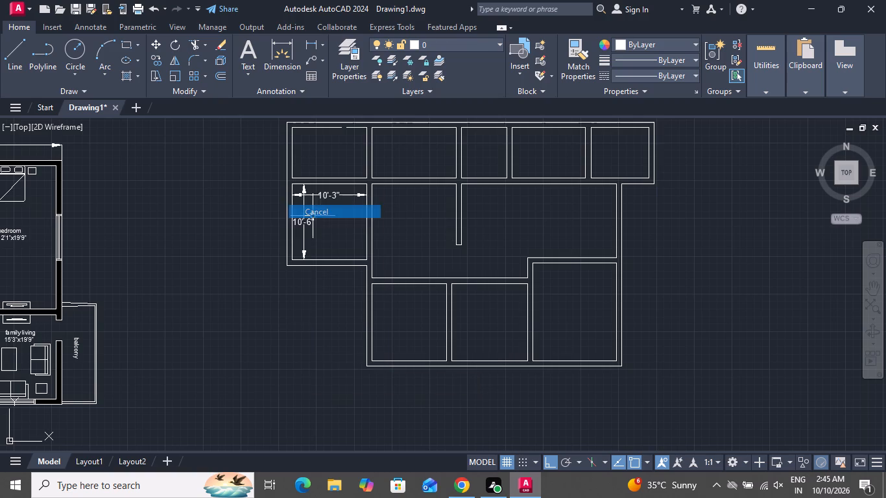
Draw a stepped line in the southeast room, east from its west wall, about 7'-11" south, 5'-10" east and 11' north to the north wall.
left_click(5, 53)
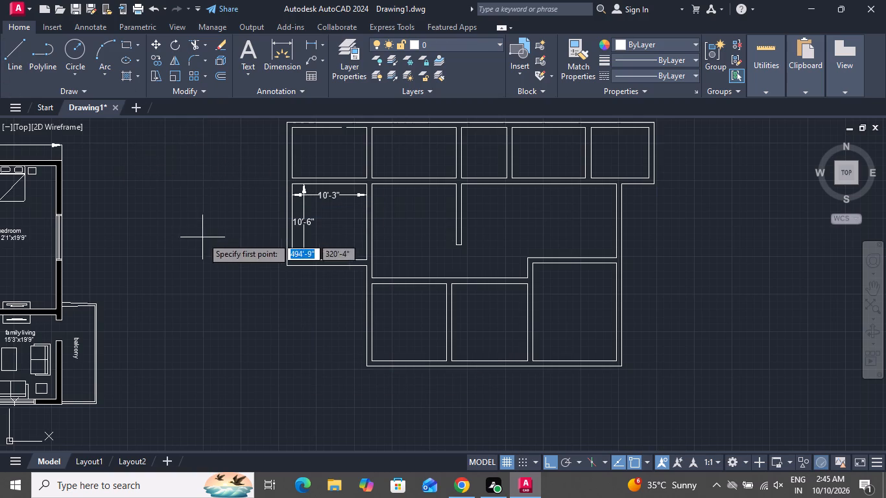
scroll(522, 290, "up", 2)
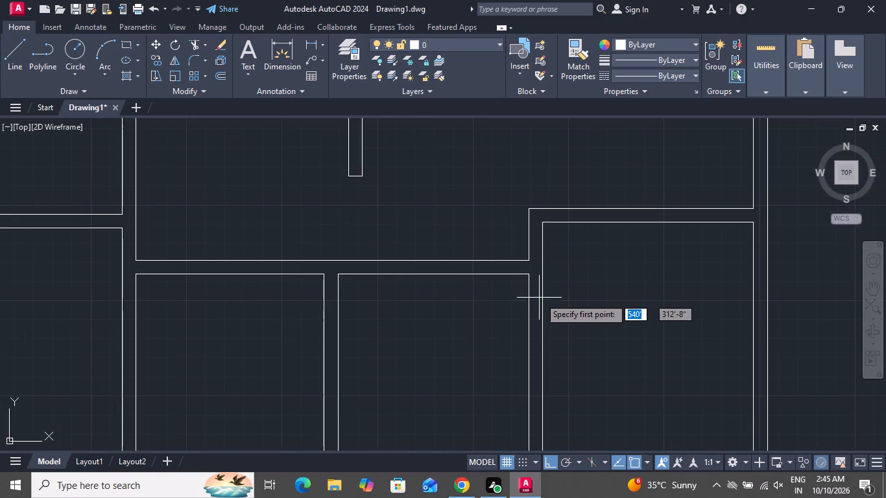
left_click(544, 280)
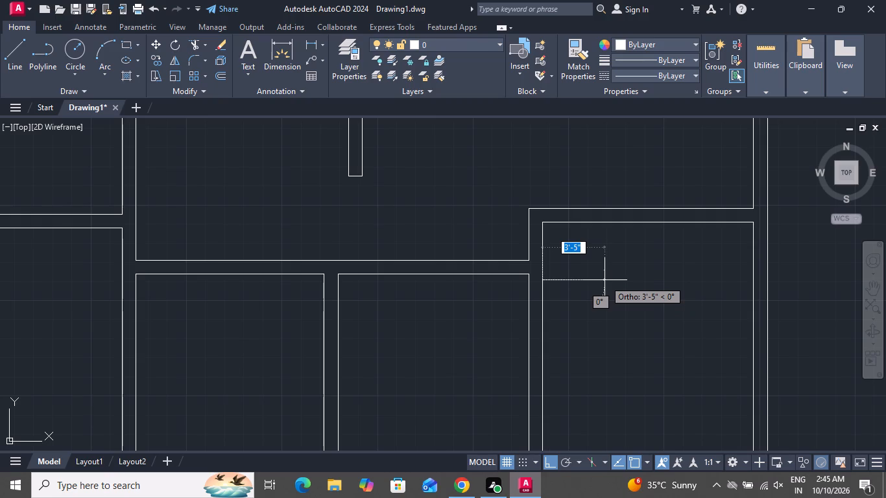
left_click(595, 281)
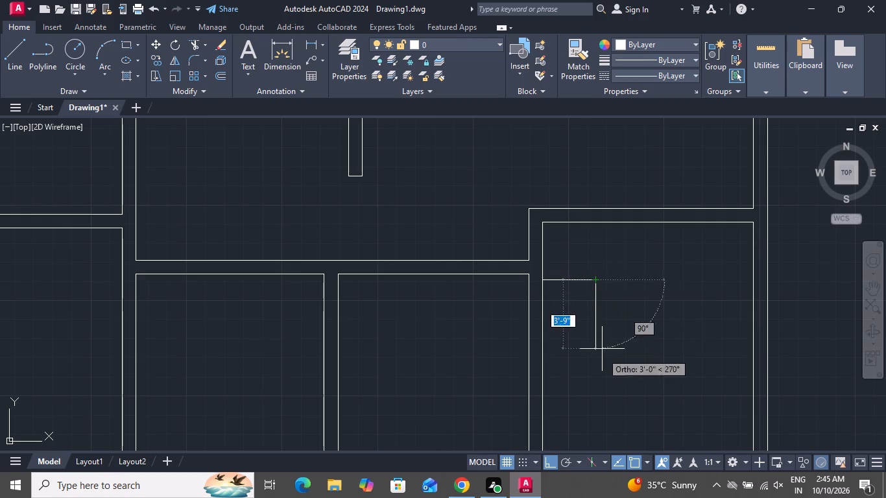
scroll(601, 385, "down", 1)
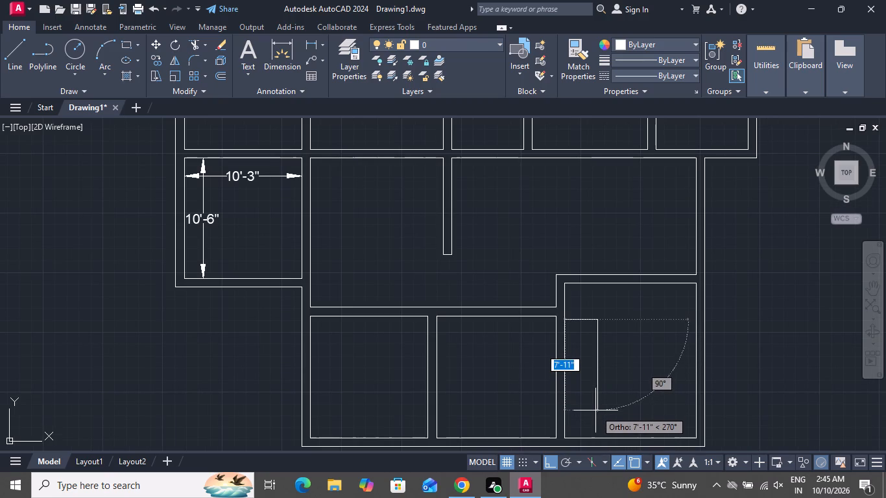
left_click(595, 410)
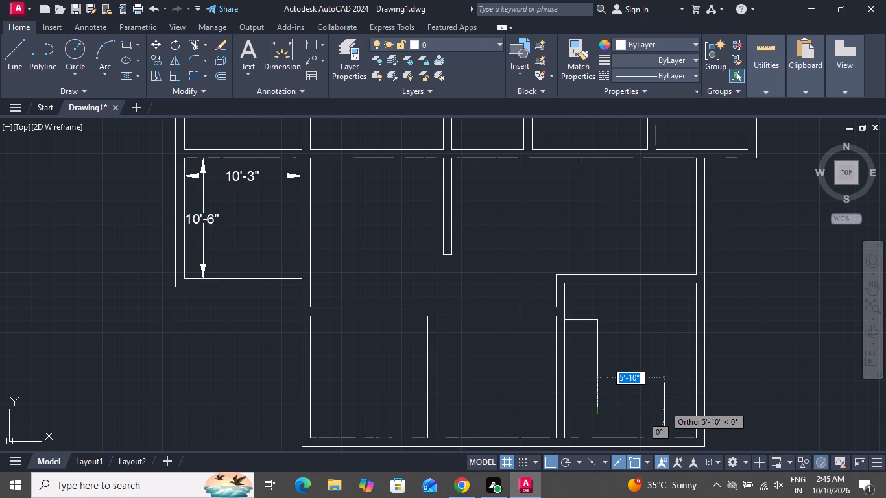
left_click(664, 405)
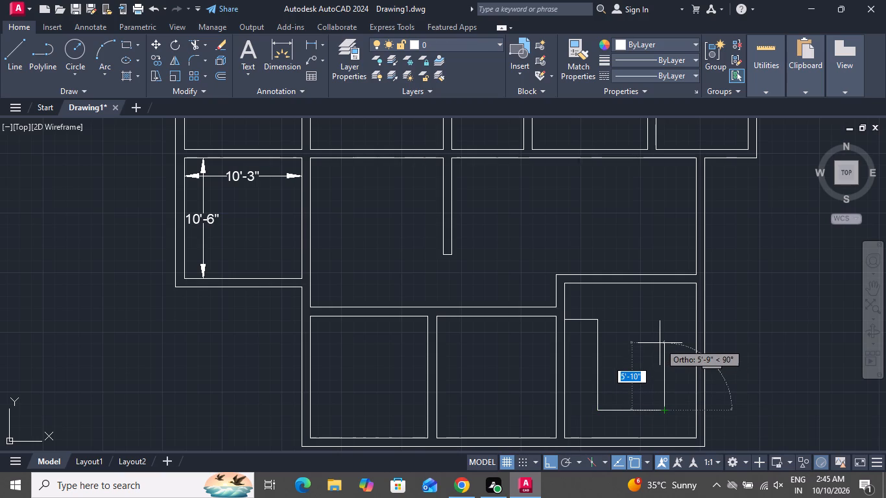
left_click(661, 282)
right_click(662, 281)
left_click(669, 299)
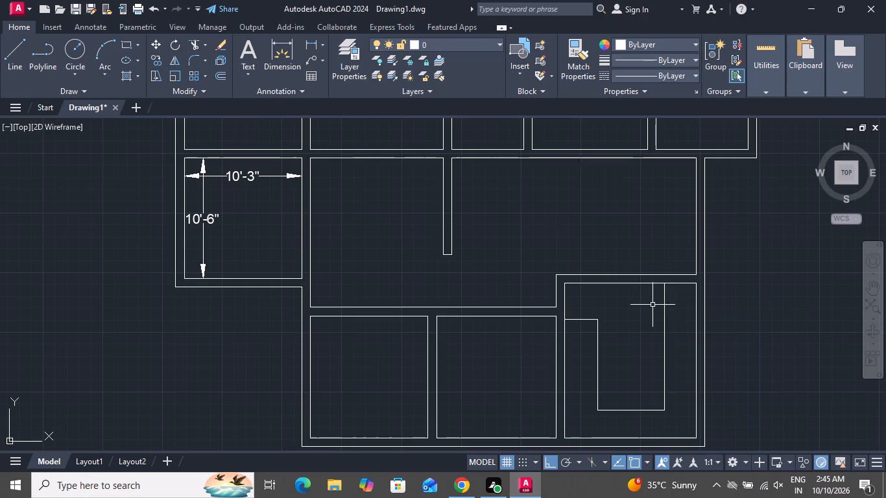
Draw a rectangle about 2'-4" by 1'-9" in the southeast room's northwest corner, just north of the stepped line.
left_click(124, 39)
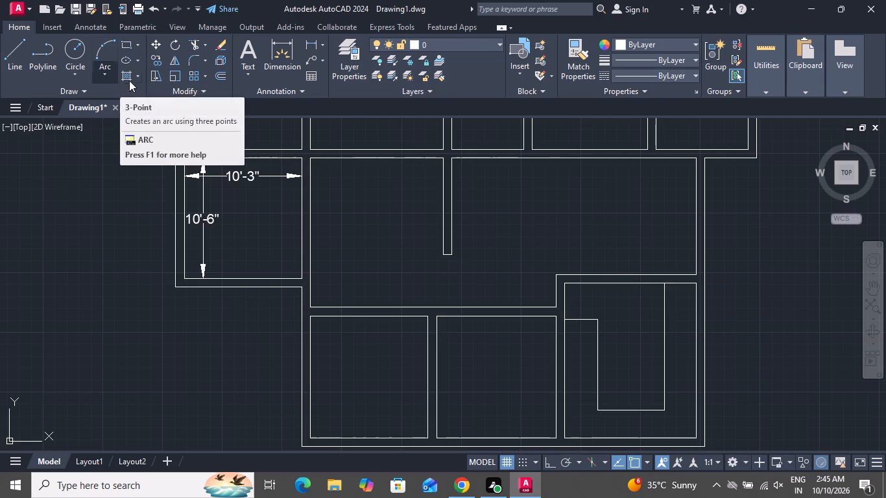
scroll(424, 290, "down", 1)
scroll(539, 307, "up", 1)
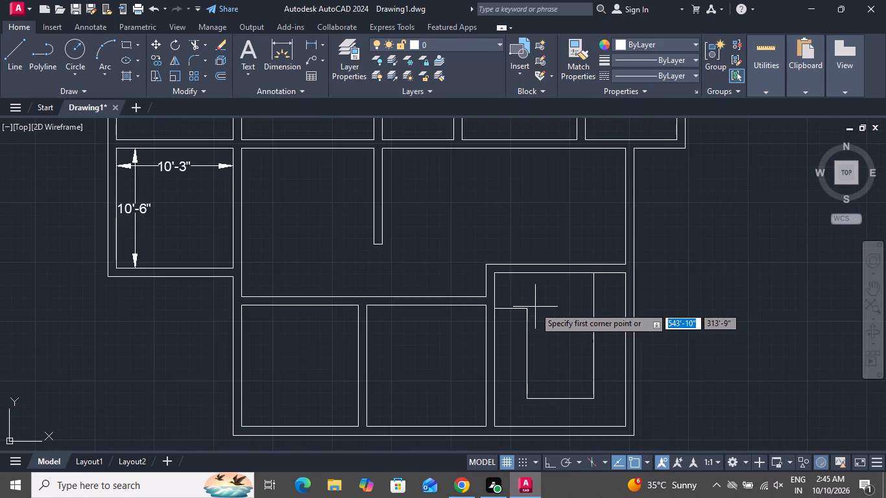
scroll(525, 300, "up", 3)
left_click(427, 233)
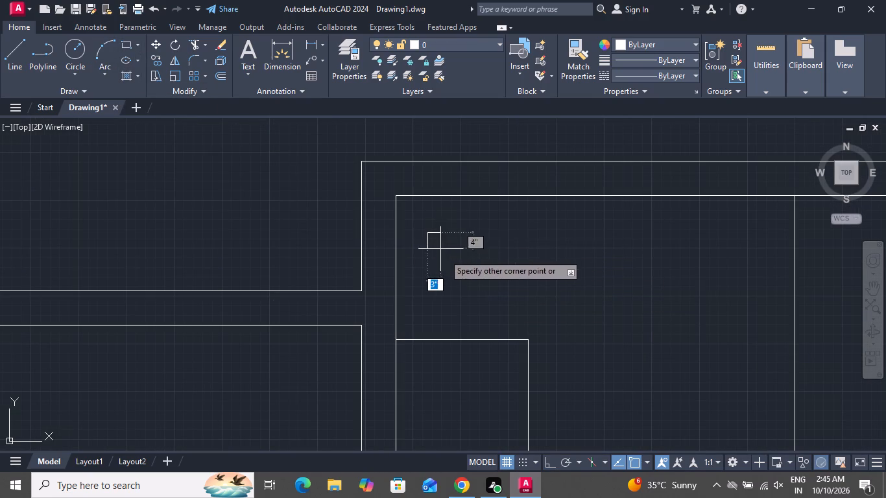
left_click(535, 316)
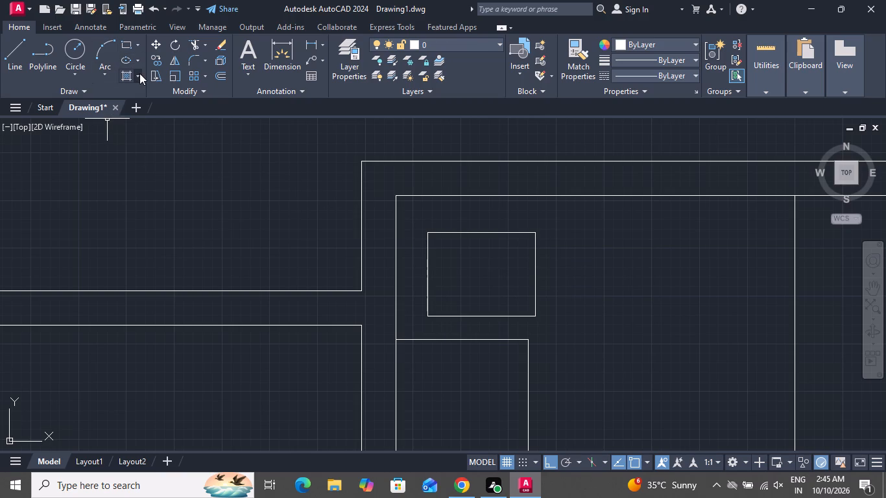
Offset the small rectangle 1" inward.
type("o")
key("space")
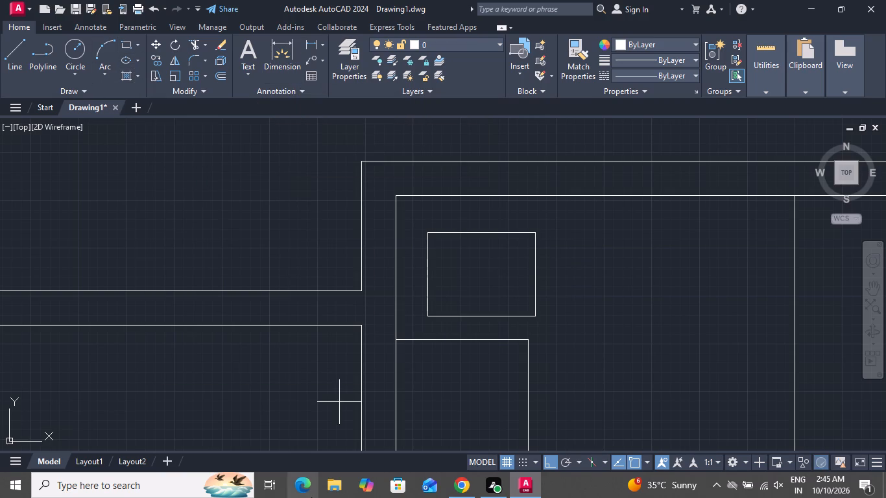
key("1")
key("shift+quotedbl")
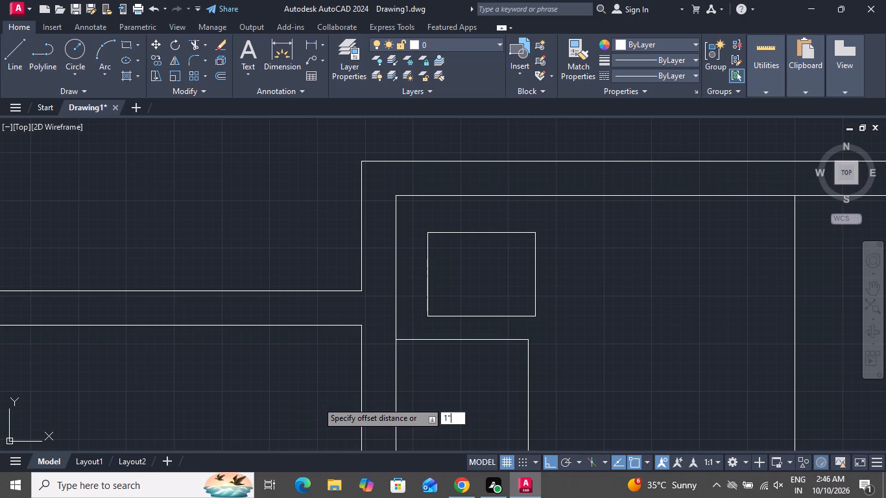
key("Return")
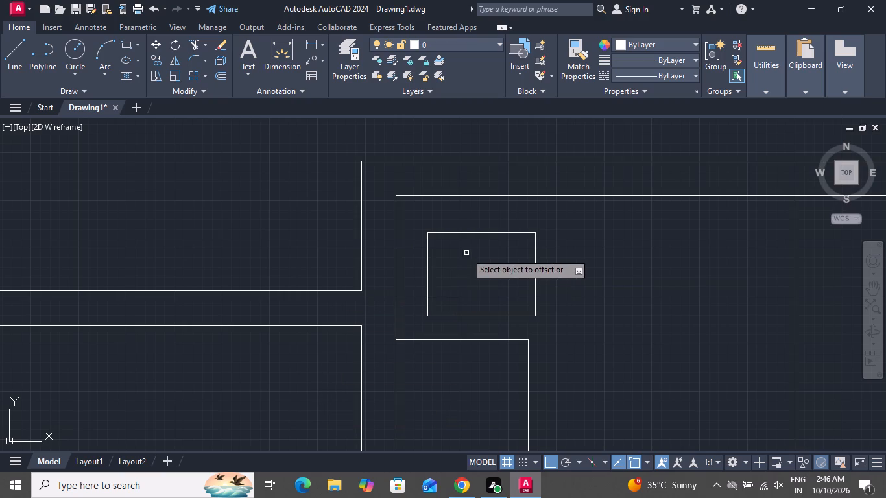
left_click(472, 233)
left_click(475, 249)
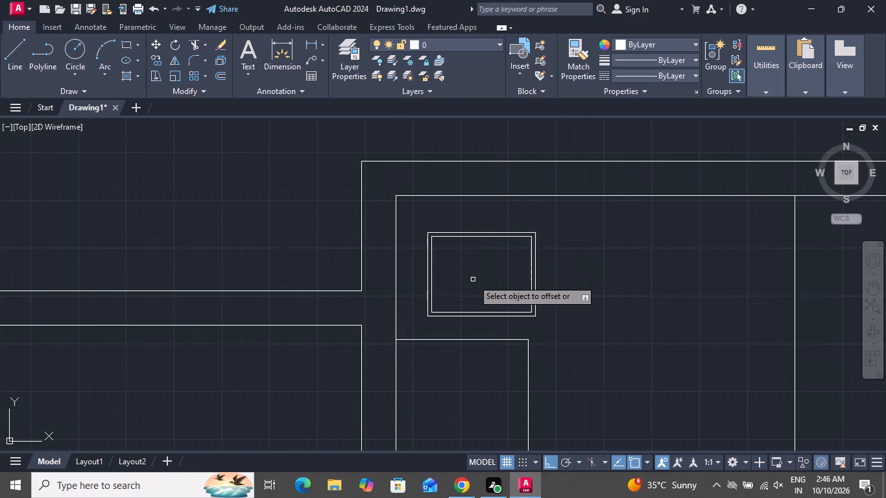
right_click(478, 275)
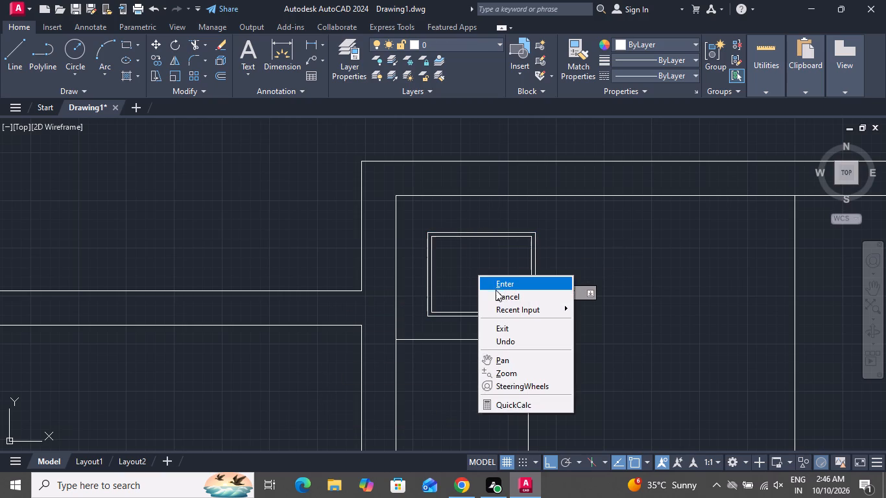
Draw a tiny rectangle about 1" high on the north edge of the double rectangle, near its northwest corner.
left_click(496, 292)
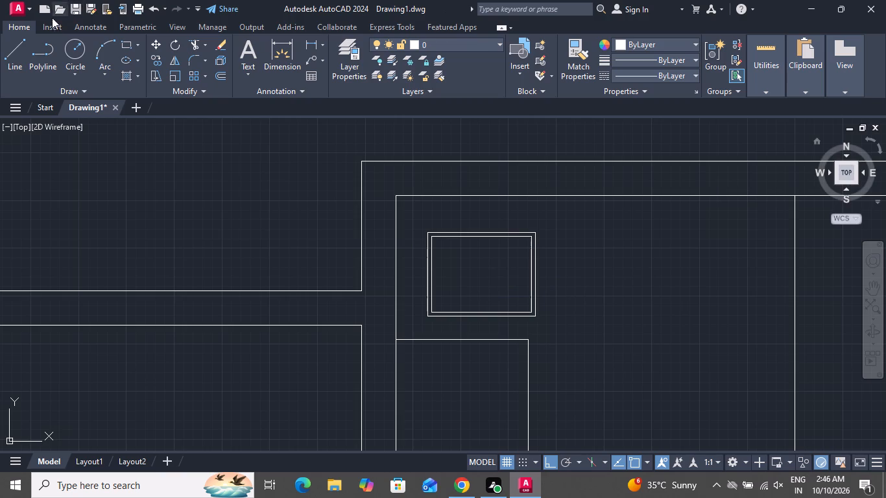
left_click(127, 44)
scroll(453, 236, "up", 2)
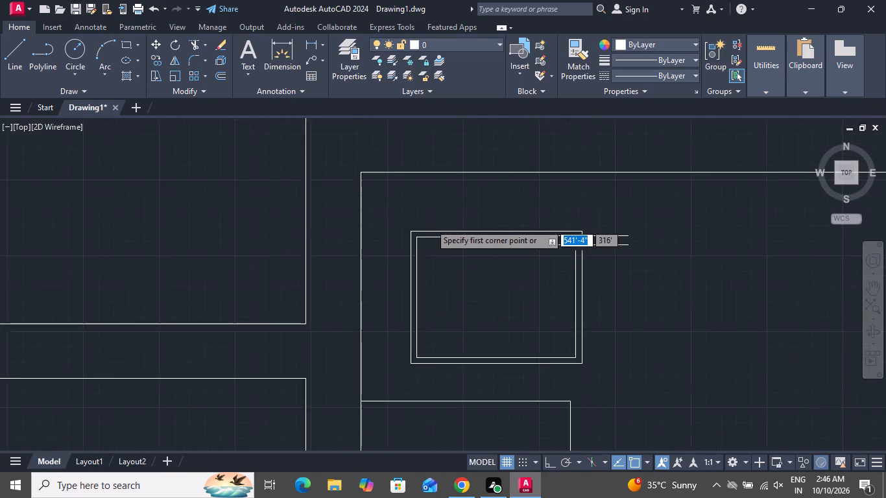
left_click(436, 235)
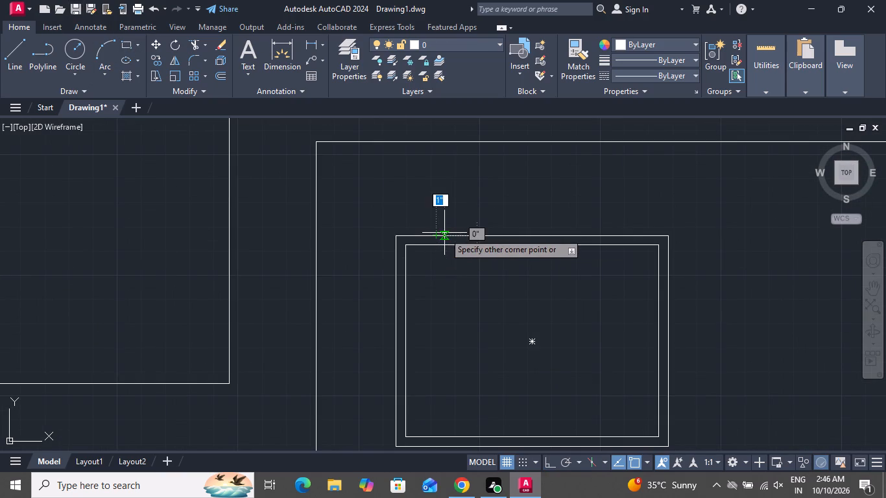
left_click(457, 232)
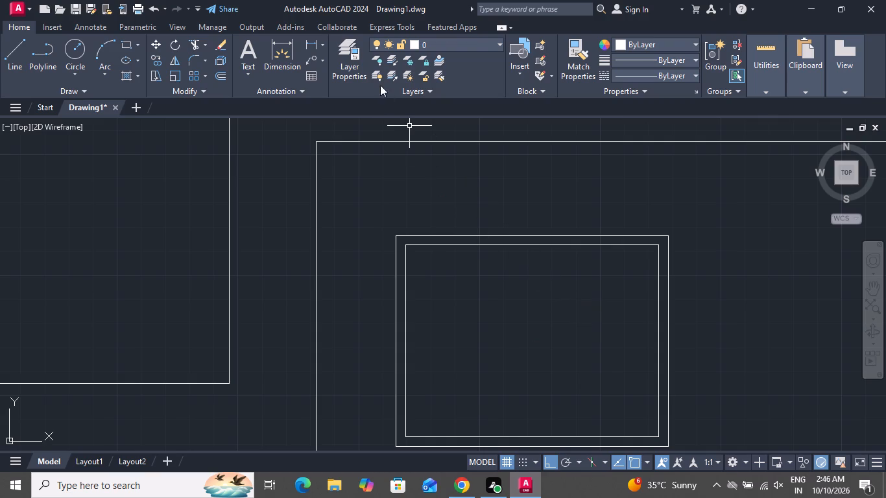
left_click(130, 44)
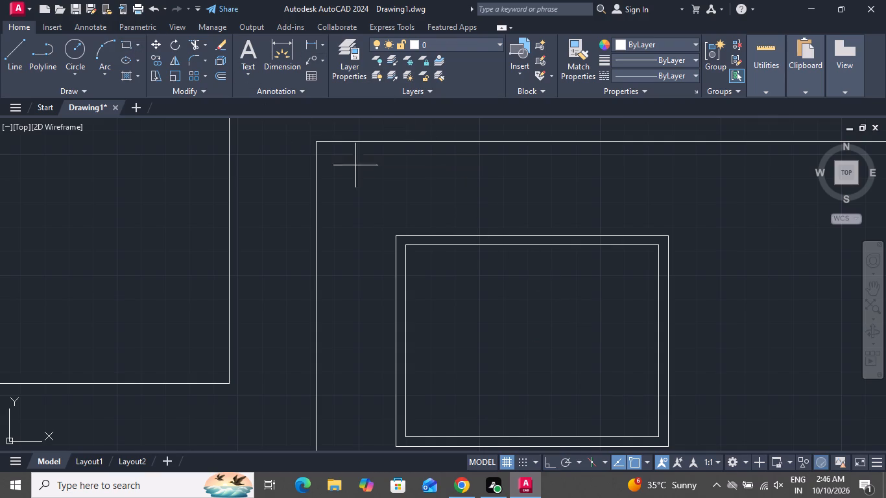
left_click(435, 233)
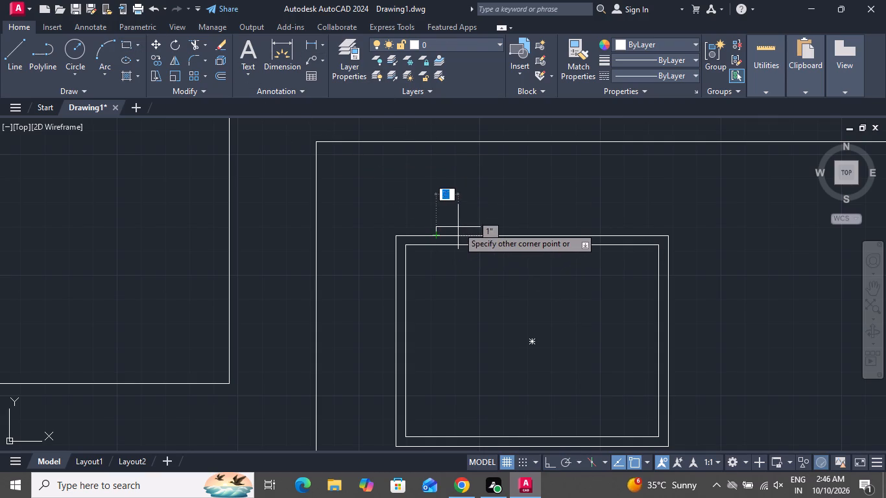
left_click(458, 227)
Rotate the double rectangle and its tiny rectangle 90° clockwise about the double rectangle's southwest corner.
scroll(676, 320, "down", 2)
left_click_drag(710, 285, 710, 303)
left_click(570, 375)
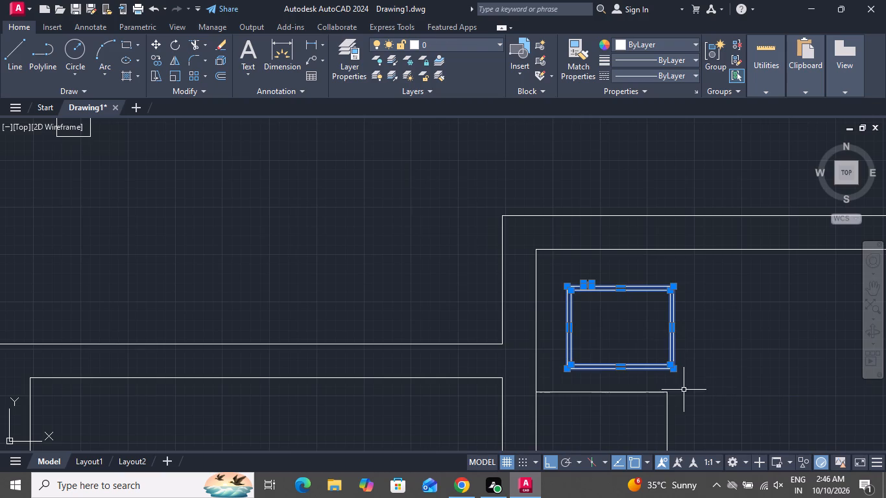
scroll(619, 291, "up", 2)
scroll(541, 255, "up", 3)
scroll(545, 259, "down", 2)
scroll(545, 259, "up", 1)
scroll(554, 256, "down", 3)
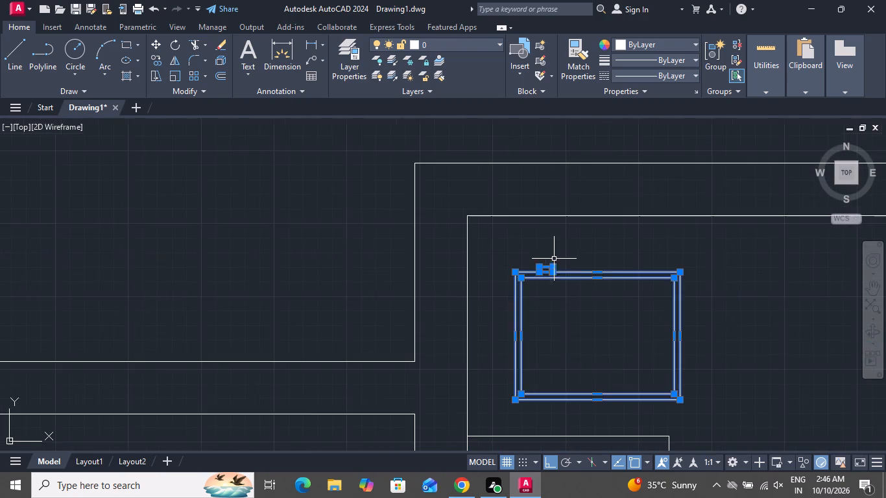
scroll(558, 261, "up", 1)
scroll(558, 261, "down", 2)
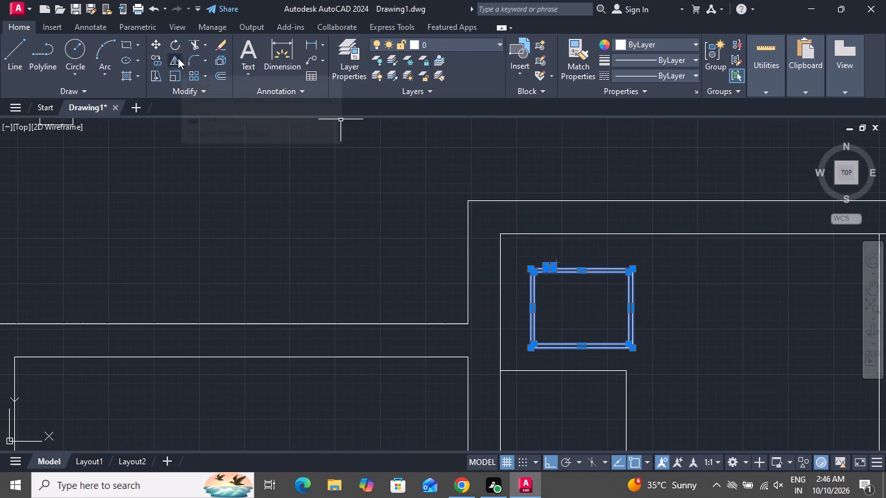
left_click(174, 49)
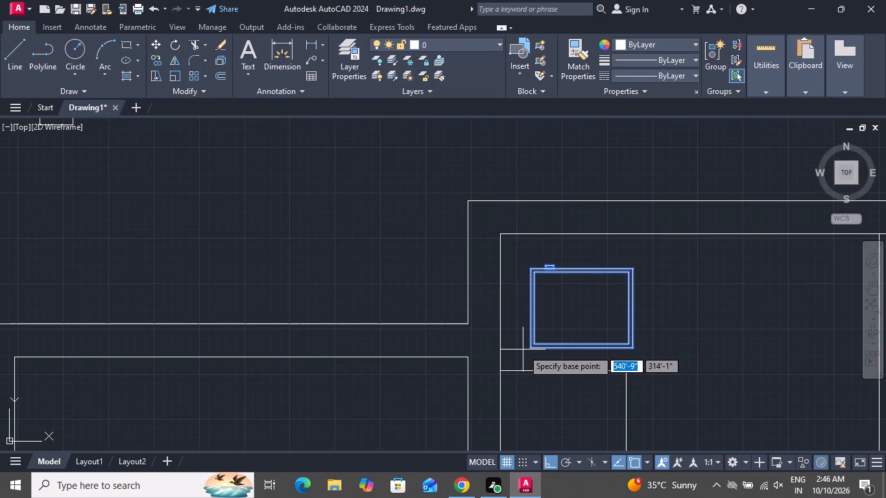
left_click(527, 348)
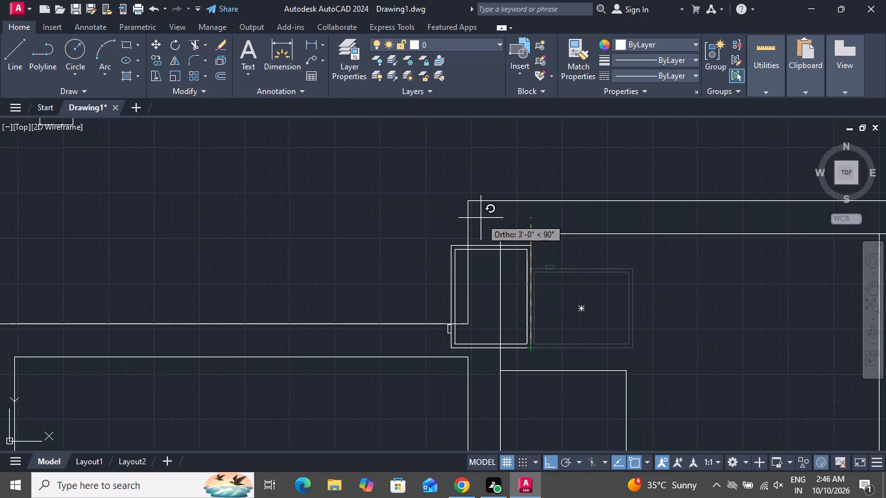
scroll(311, 211, "down", 3)
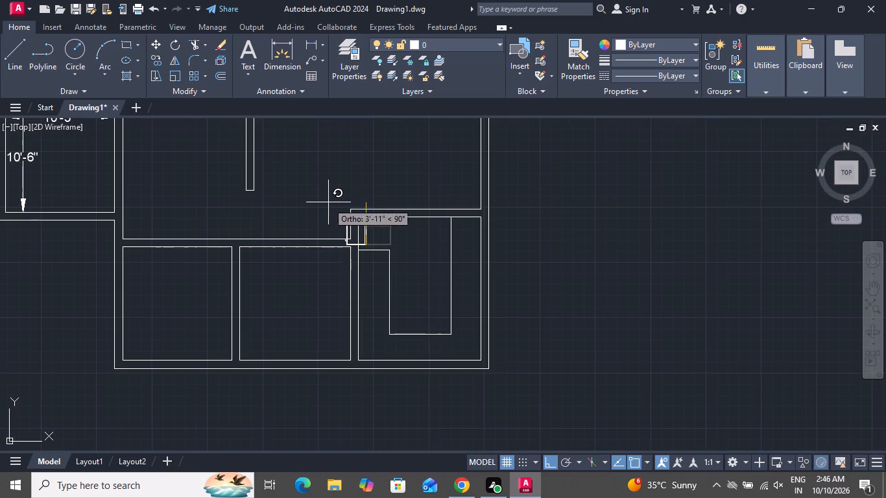
left_click(329, 331)
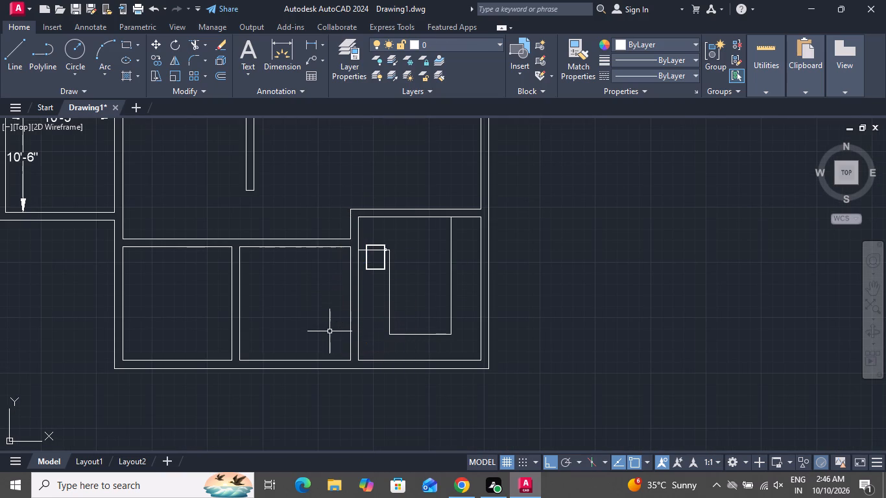
Move the rotated double rectangle and its tiny rectangle north so the northeast corner meets the room's inner north wall line.
scroll(389, 276, "up", 3)
scroll(384, 244, "down", 1)
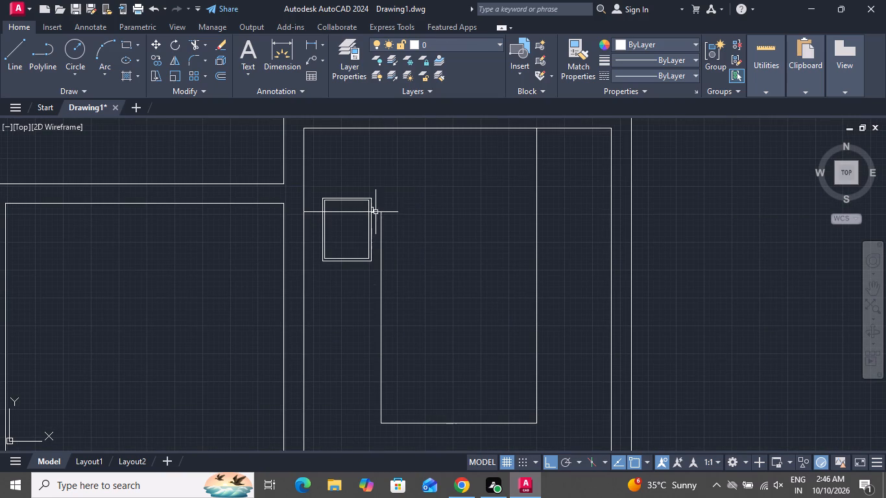
scroll(375, 204, "up", 6)
left_click(375, 206)
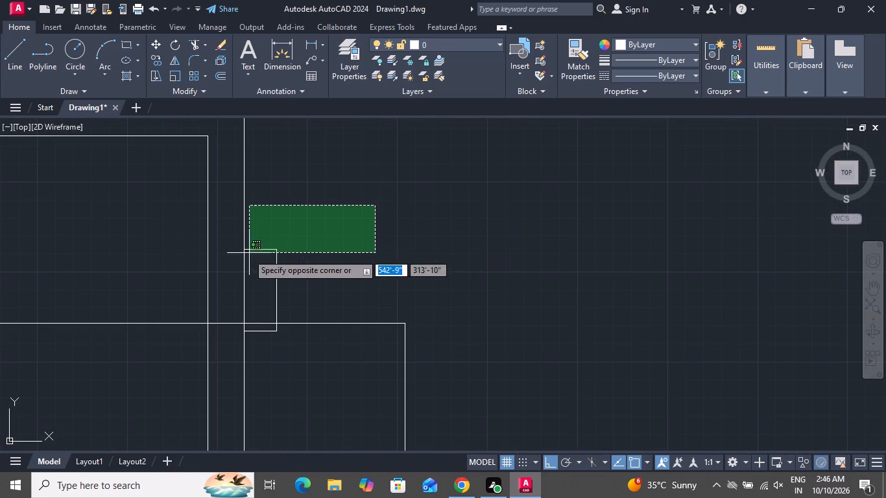
left_click(167, 289)
scroll(395, 311, "down", 2)
scroll(407, 314, "up", 1)
scroll(416, 316, "down", 1)
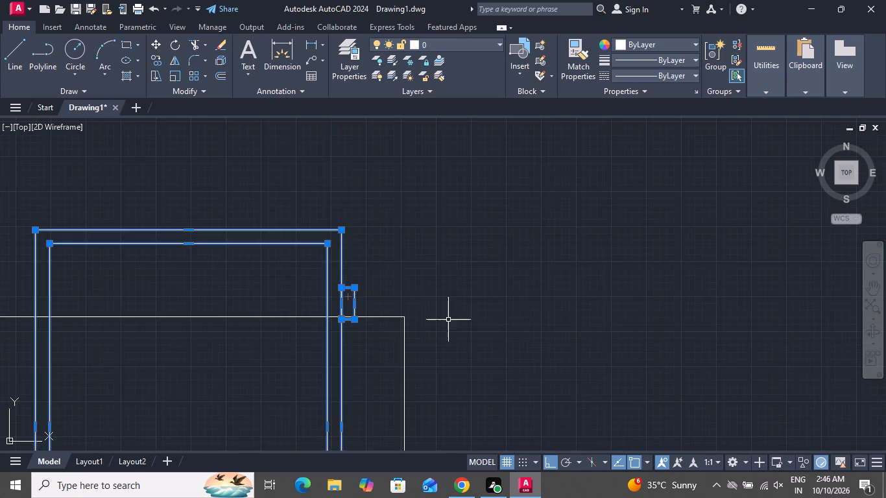
scroll(453, 320, "up", 1)
scroll(453, 320, "down", 1)
left_click(155, 45)
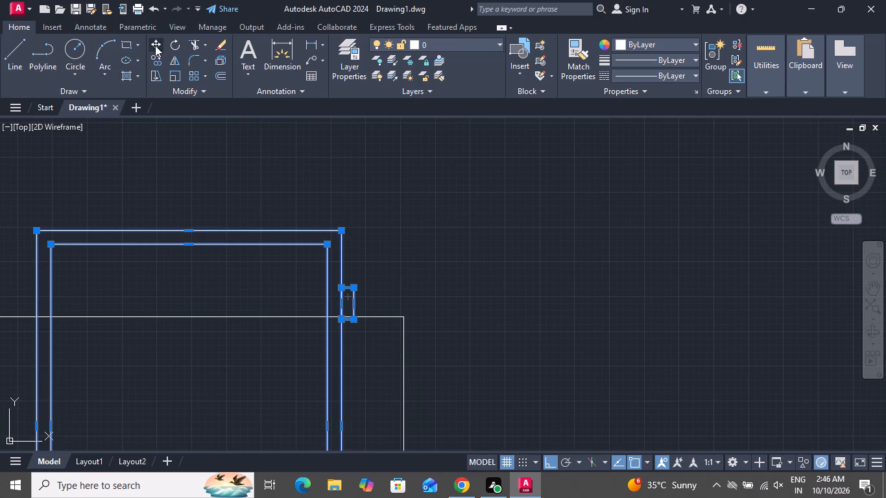
left_click(344, 232)
scroll(356, 211, "down", 3)
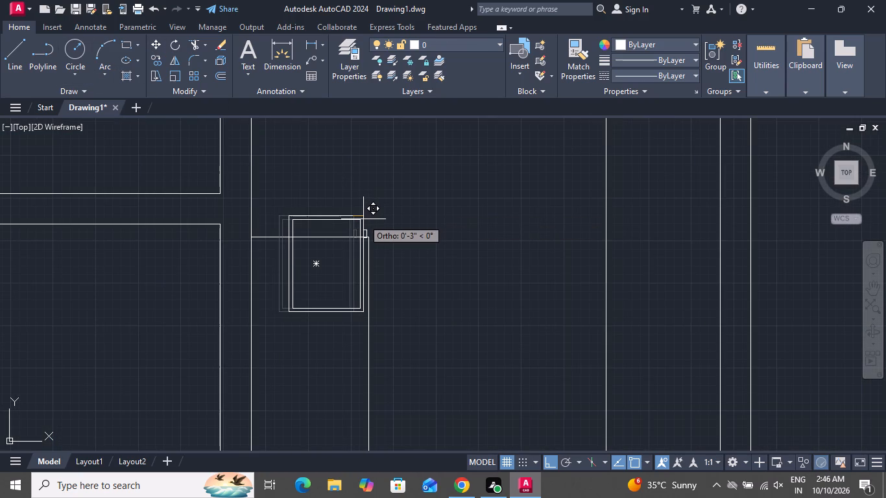
scroll(363, 182, "down", 2)
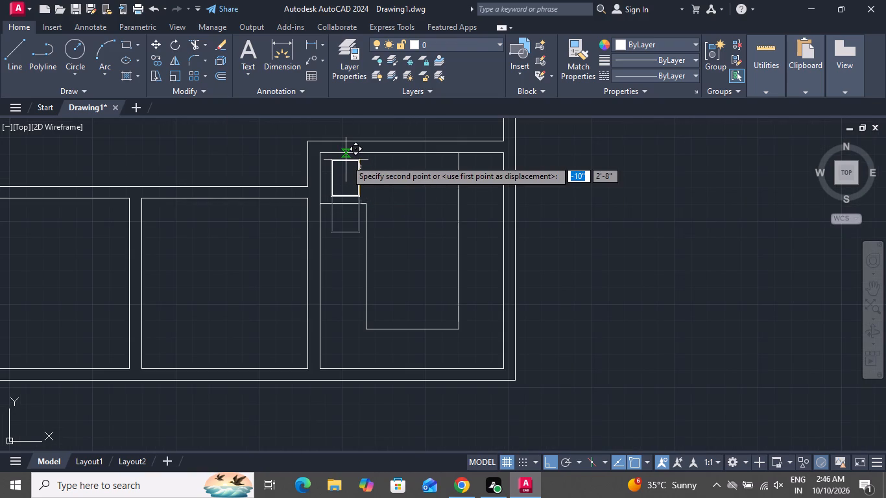
left_click(346, 160)
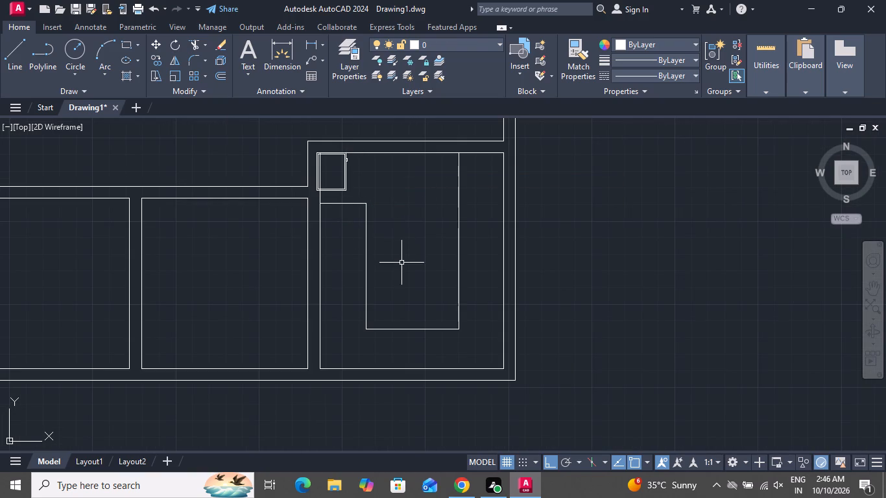
Move the double rectangle and its tiny rectangle about 7" east and 5" south with Ortho off, clear of the walls.
left_click(350, 175)
left_click(341, 191)
scroll(346, 146, "up", 2)
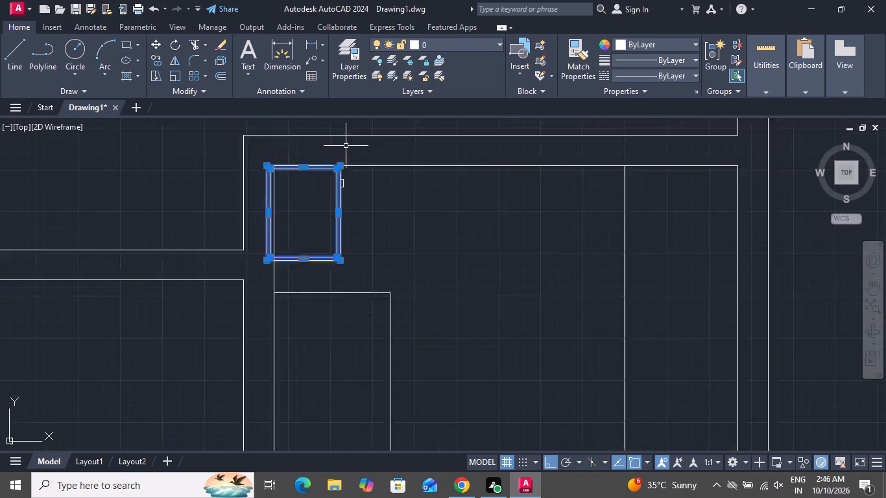
scroll(346, 146, "up", 3)
scroll(328, 213, "up", 2)
left_click_drag(329, 233, 330, 255)
left_click(316, 334)
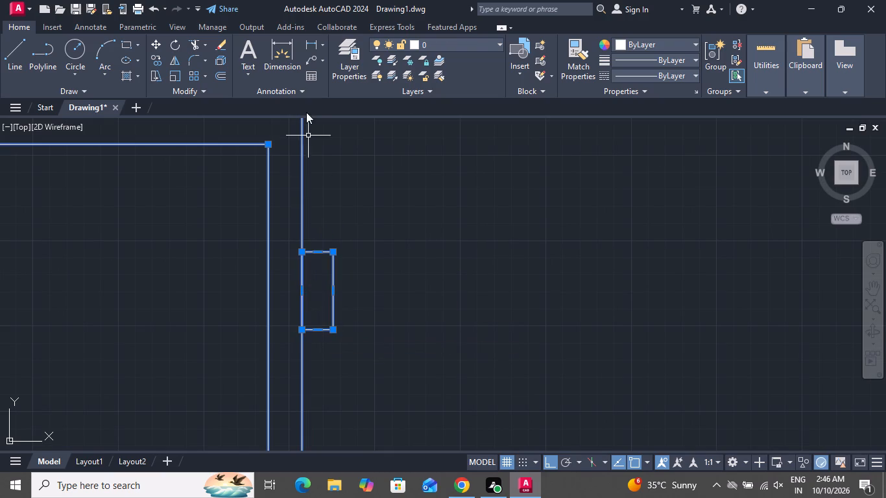
left_click(154, 44)
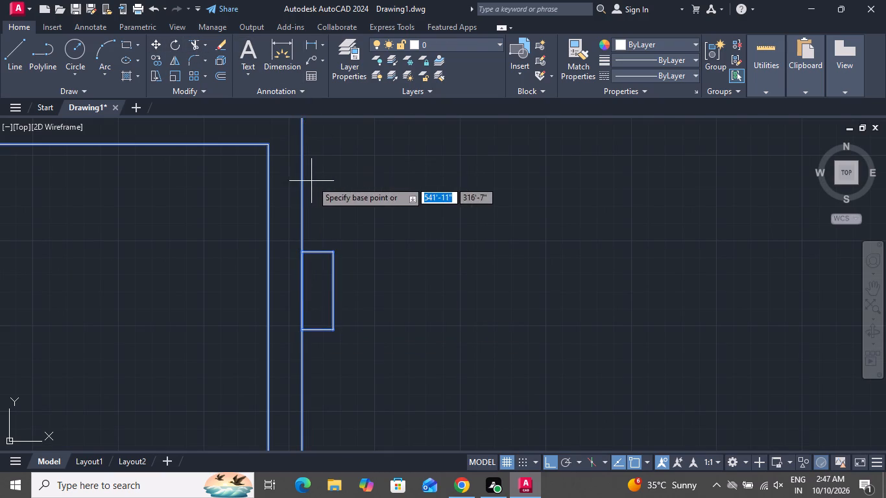
scroll(320, 186, "down", 3)
scroll(345, 235, "down", 1)
left_click(334, 339)
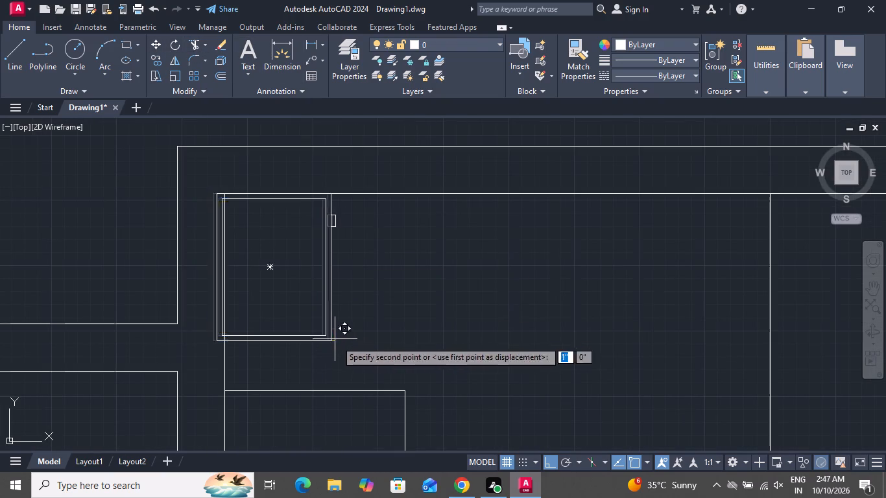
left_click(548, 466)
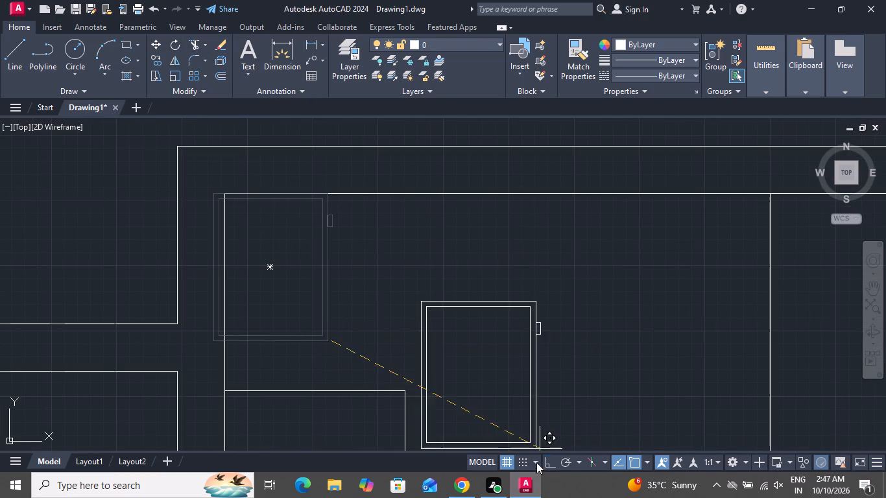
left_click(368, 370)
Draw a rectangle about 1'-6" by 2'-6" between the stepped line's east leg and the room's east wall.
scroll(453, 396, "down", 3)
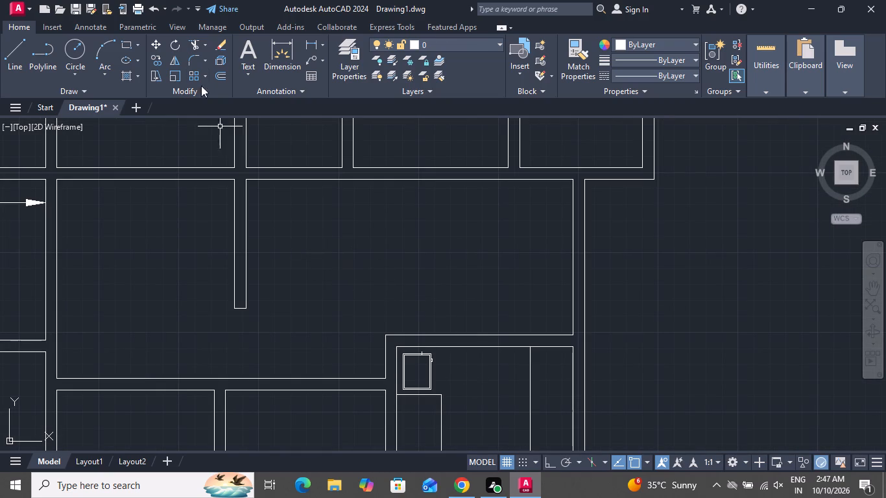
left_click(128, 44)
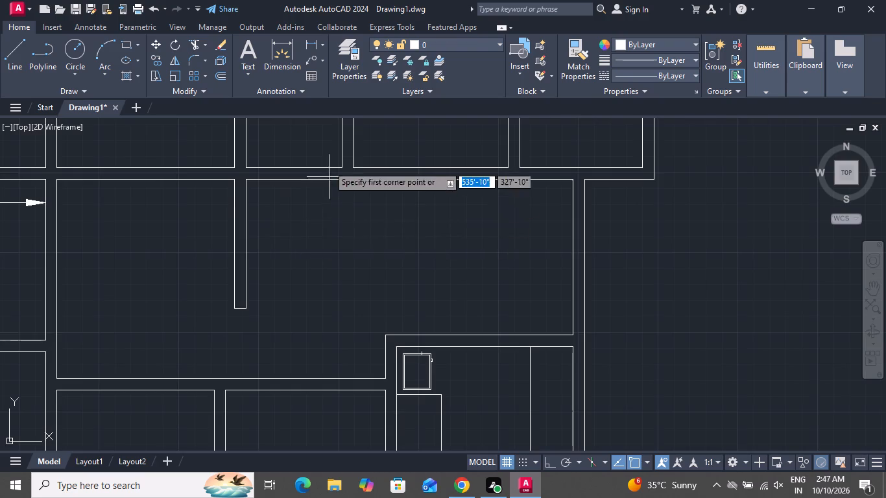
scroll(328, 160, "down", 2)
scroll(417, 306, "up", 2)
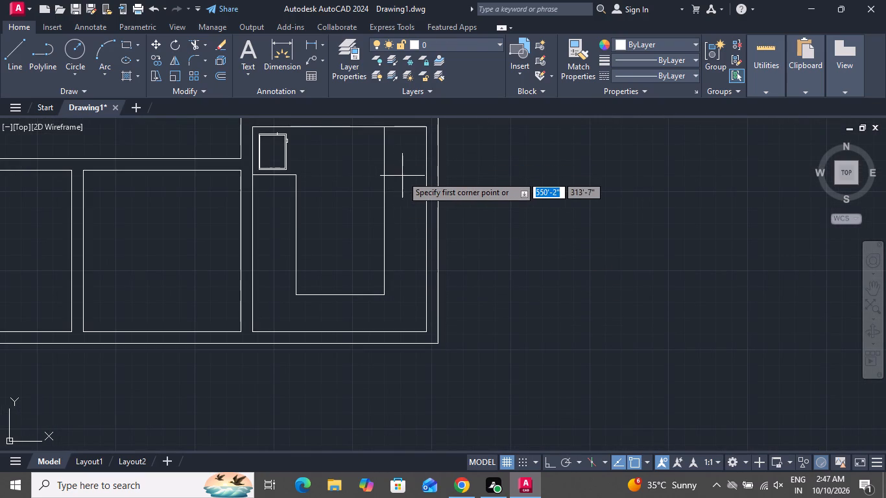
left_click(395, 170)
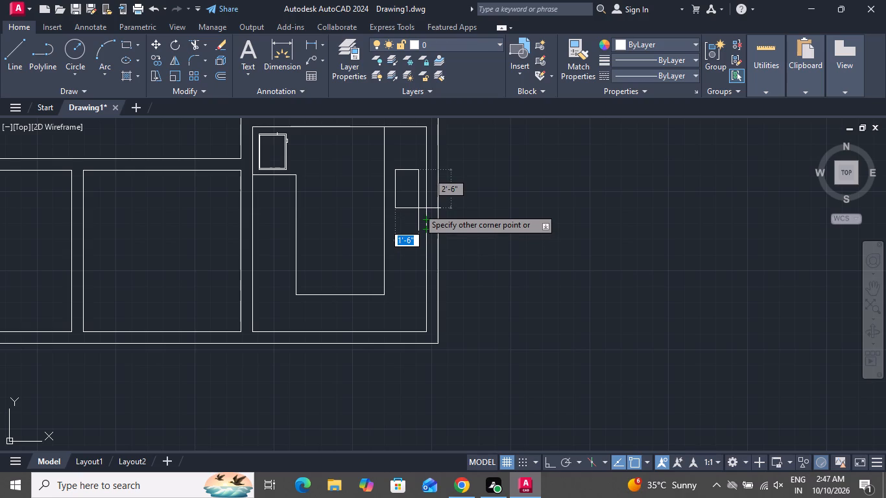
left_click(418, 208)
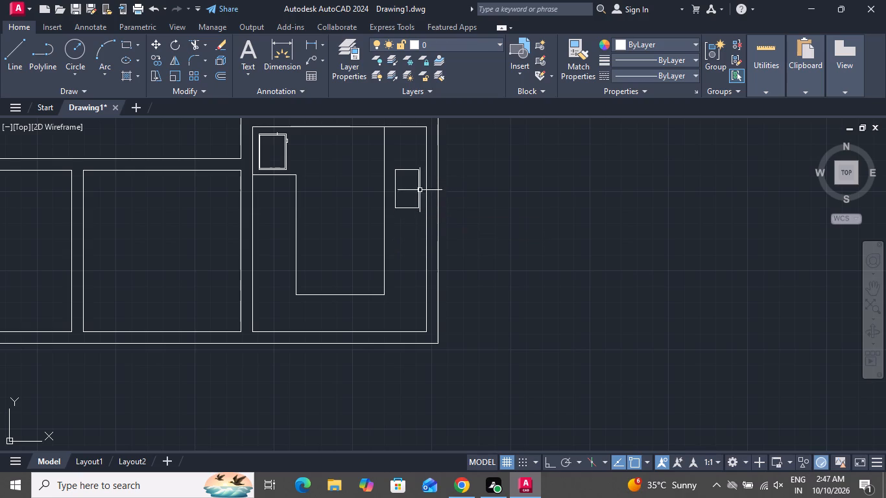
Draw two concentric circles in the new rectangle's northwest corner, the outer one about 3" in radius.
scroll(418, 183, "up", 3)
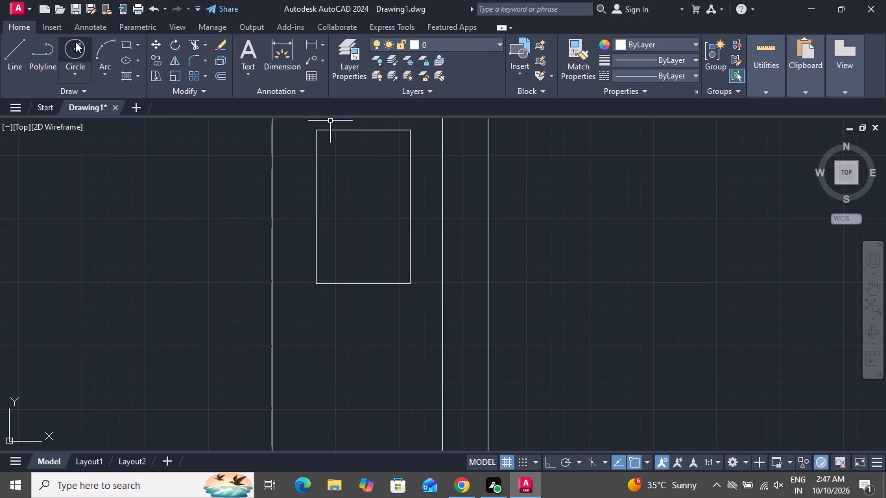
left_click(71, 47)
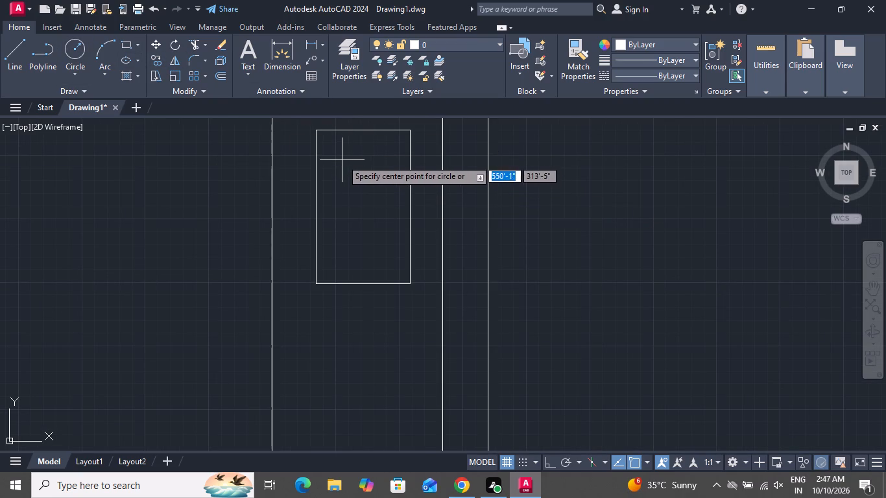
left_click(340, 157)
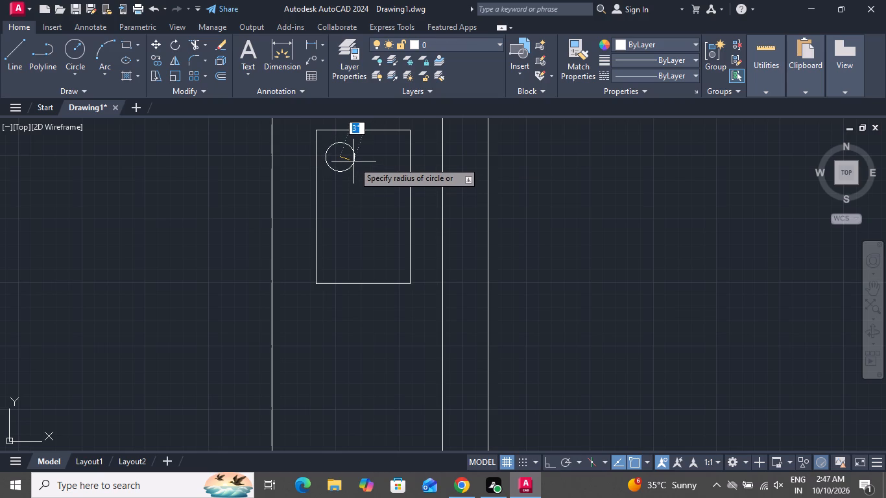
left_click(353, 161)
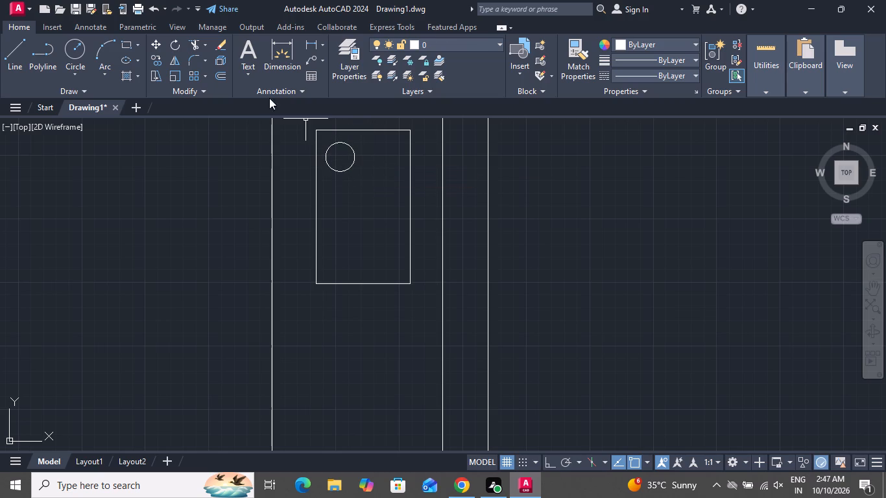
left_click(70, 40)
left_click(337, 160)
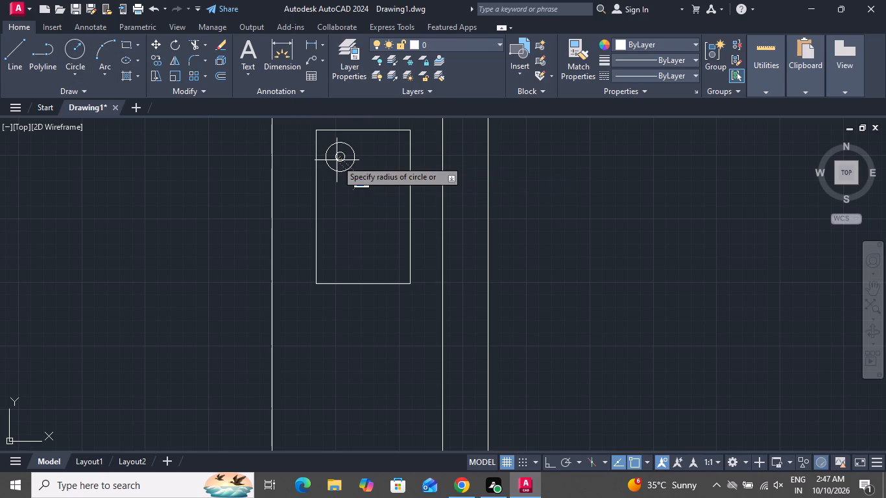
left_click(337, 160)
Copy the pair of concentric circles eastward within the 1'-6" by 2'-6" rectangle.
left_click(361, 146)
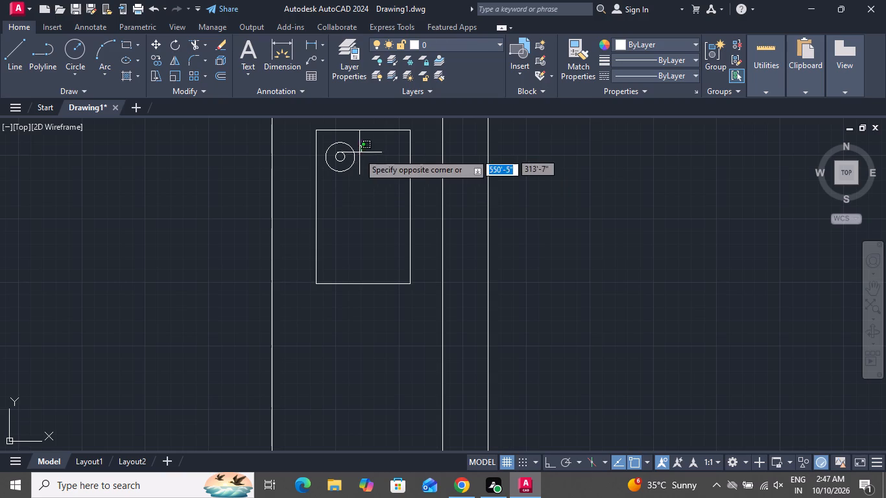
left_click(333, 178)
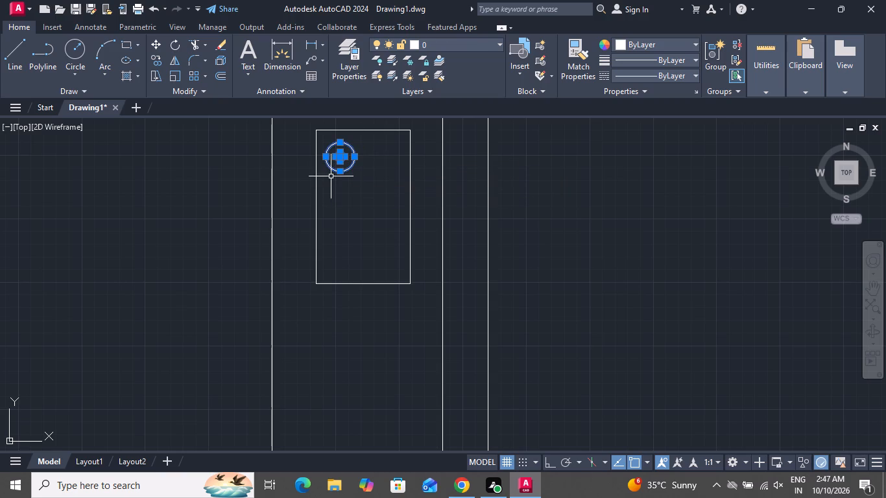
left_click(162, 62)
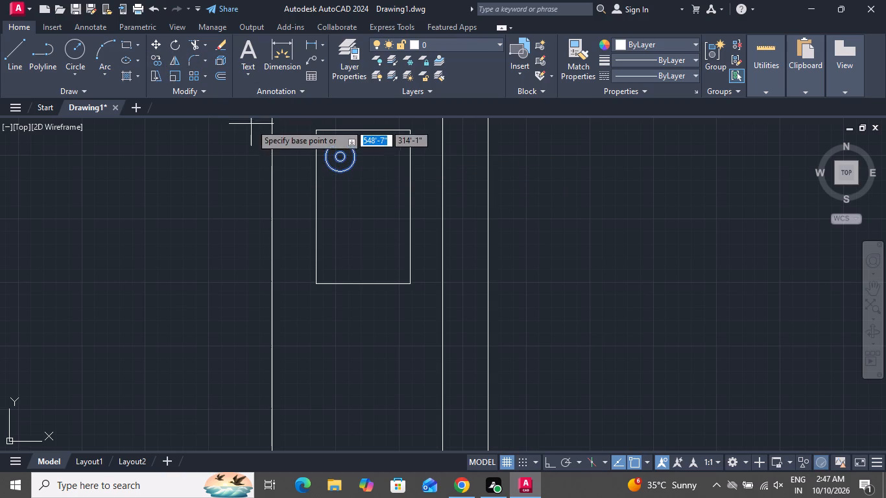
left_click(345, 160)
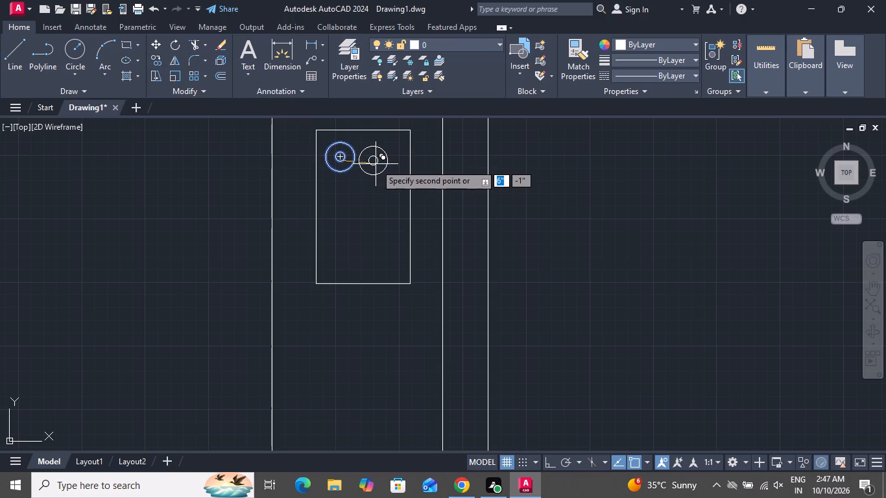
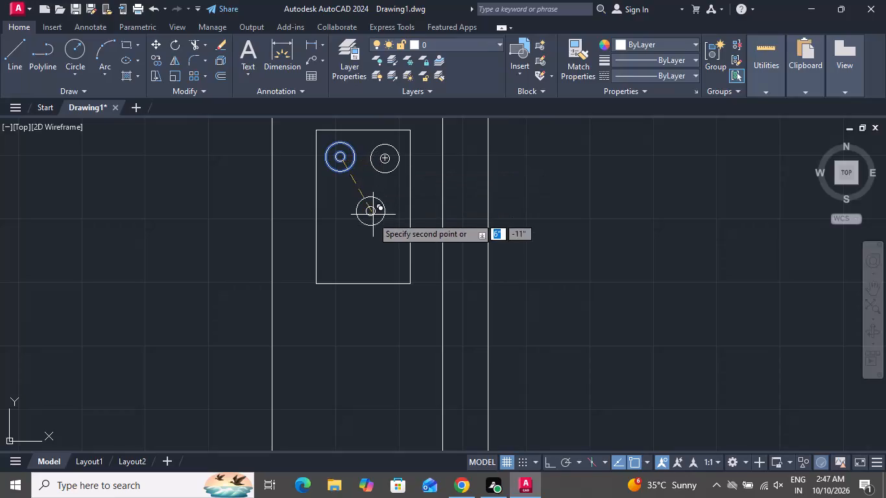
Place copies of the burner's concentric circles near the two lower corners of the stove rectangle and end the copying.
left_click(341, 256)
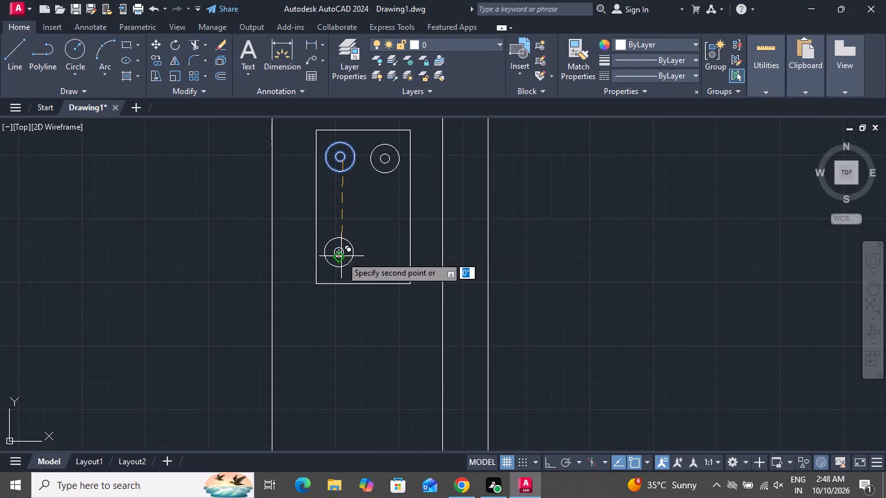
left_click(392, 258)
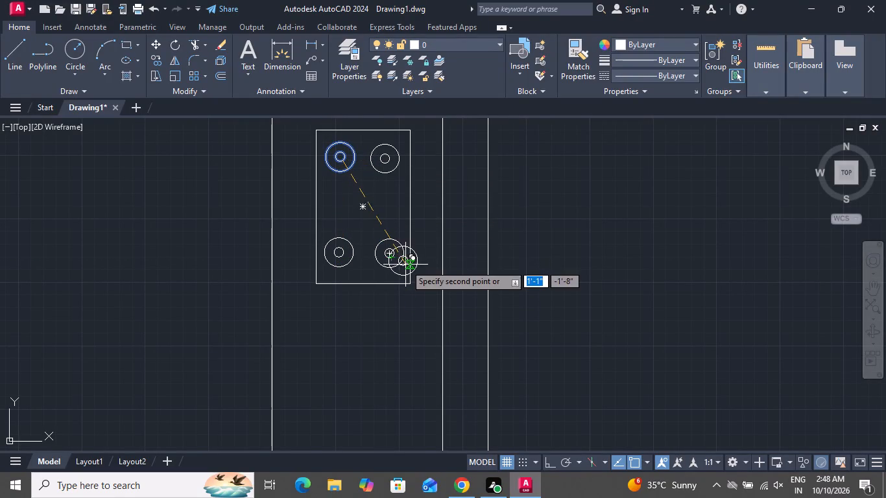
right_click(538, 215)
left_click(604, 231)
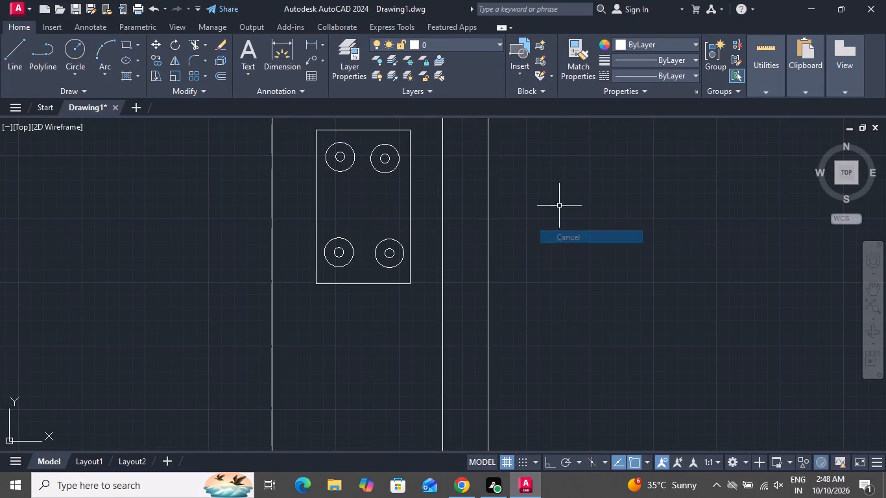
Draw a rectangle about 1' wide and 5" high between the upper and lower burners of the stove.
scroll(261, 207, "down", 2)
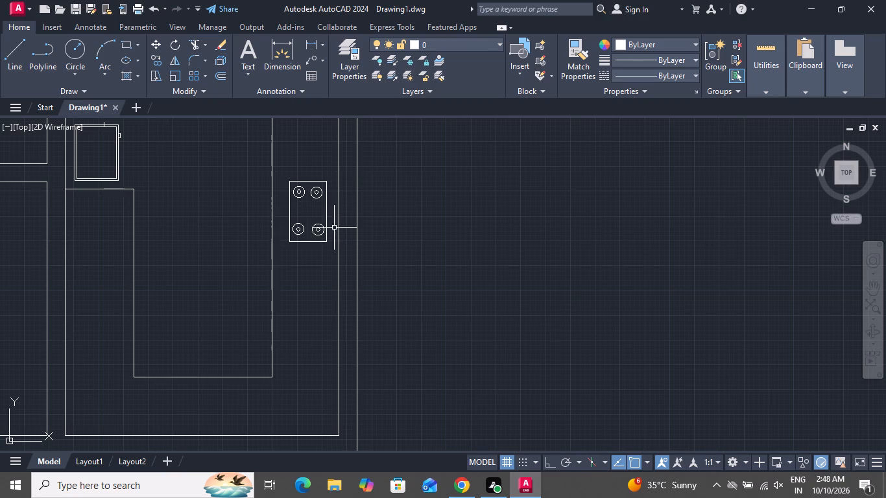
left_click(121, 43)
scroll(277, 192, "up", 2)
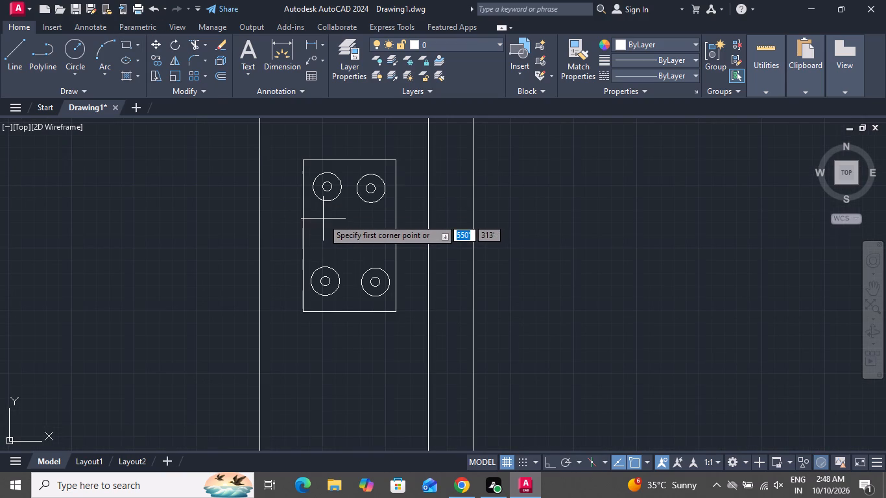
left_click(323, 219)
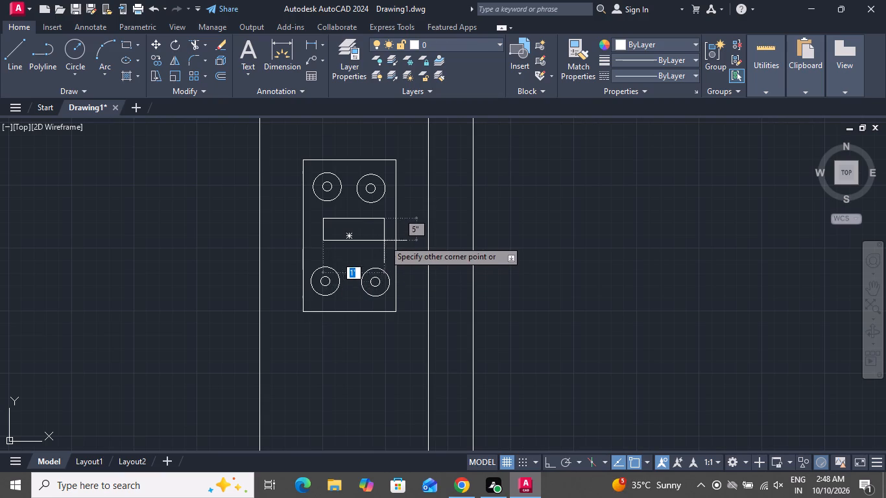
left_click(383, 244)
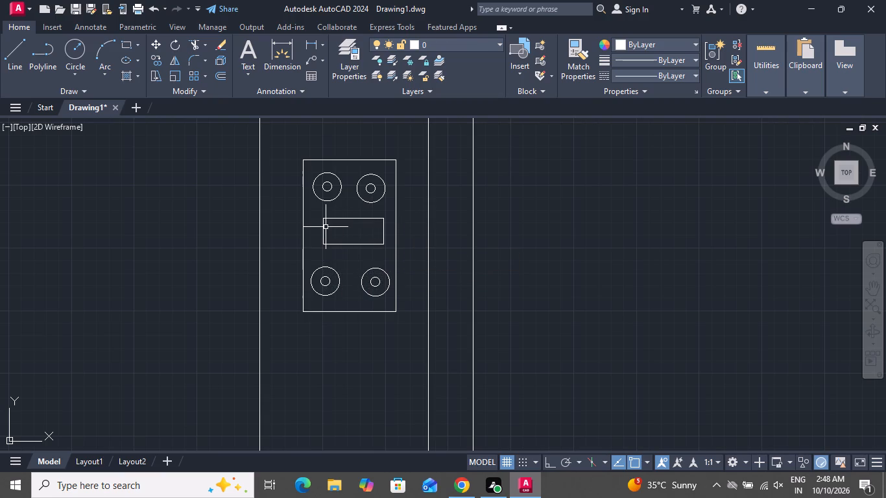
Offset the rectangle between the burners 1" inward.
type("o")
key("space")
key("1")
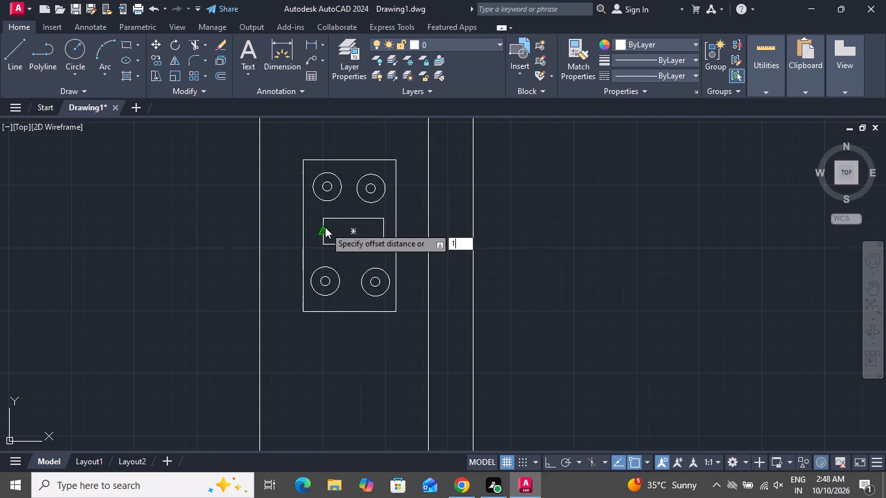
key("shift+quotedbl")
key("Return")
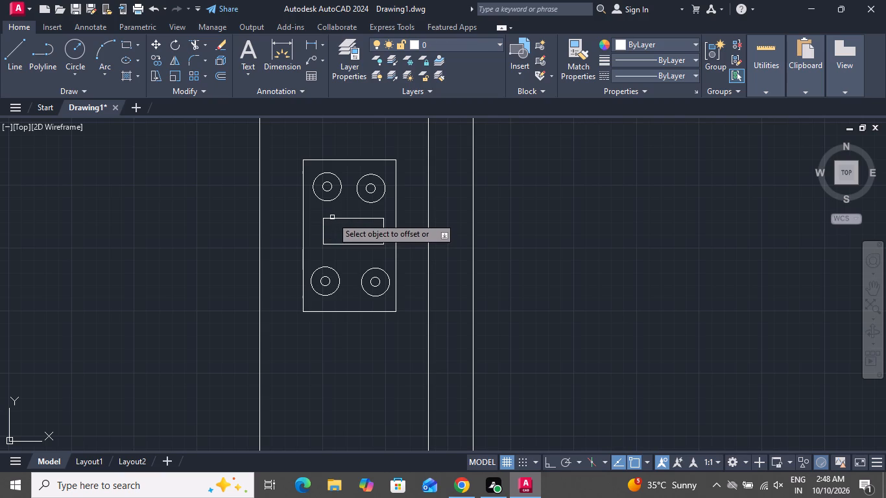
left_click(332, 217)
left_click(337, 239)
right_click(557, 247)
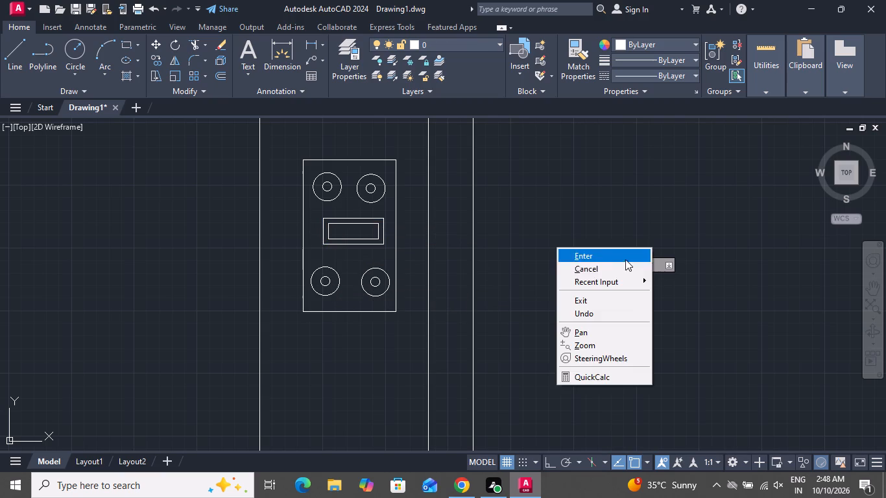
left_click(631, 271)
Move the two nested rectangles slightly left and down so they sit centrally between the four burners.
left_click(377, 220)
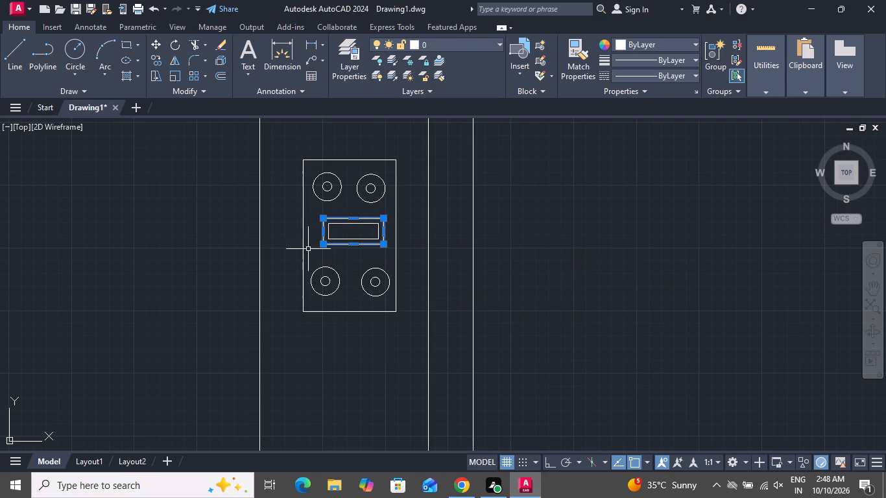
left_click(349, 225)
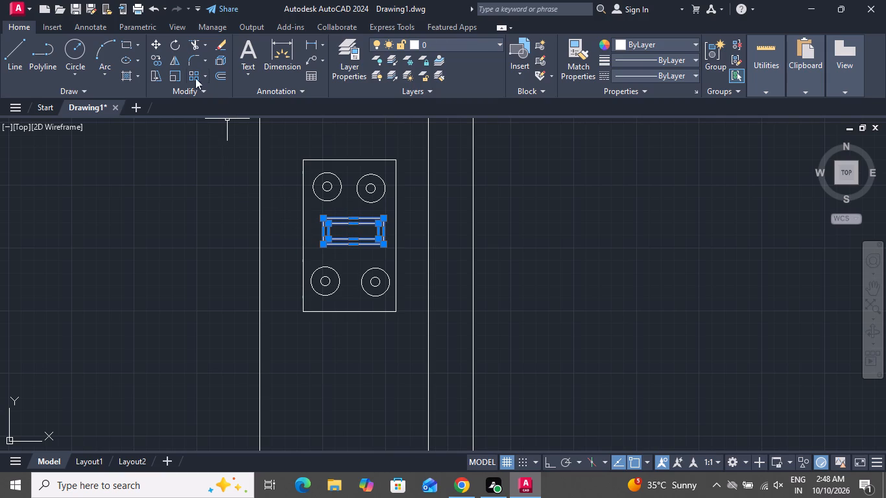
left_click(155, 43)
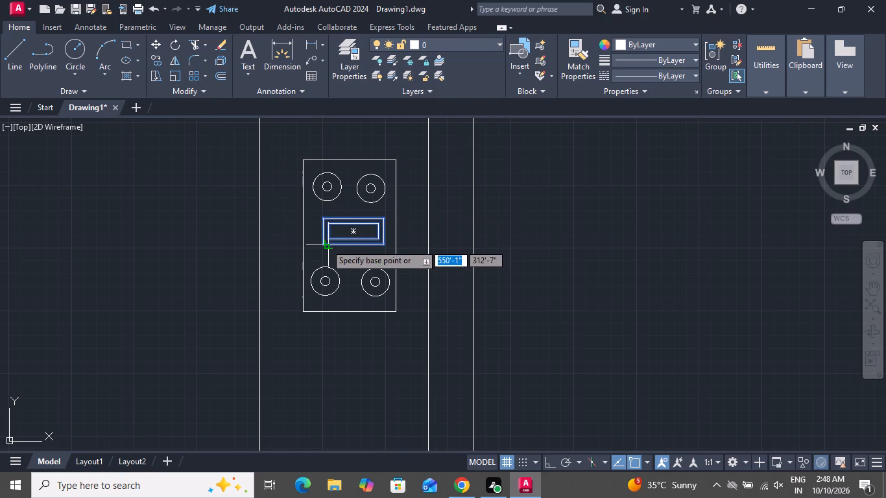
left_click(324, 244)
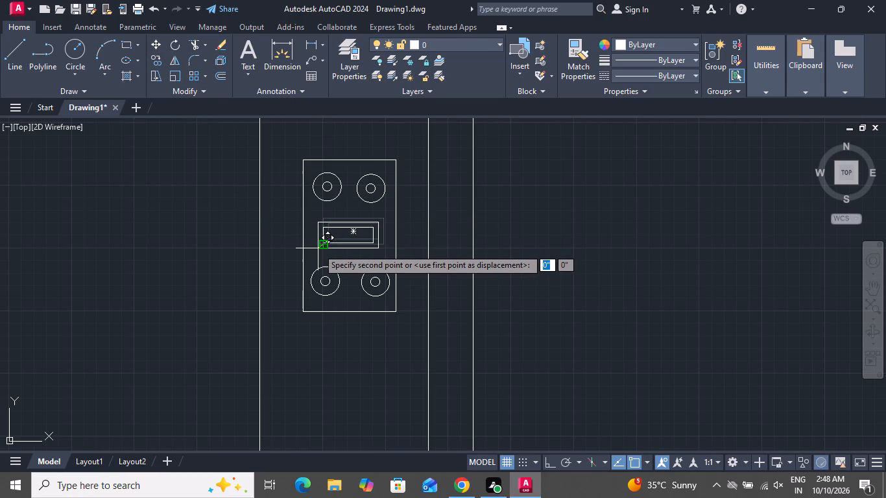
left_click(318, 248)
Draw a rounded rectangle about 5' wide for the sink at the kitchen's lower counter.
scroll(379, 312, "down", 1)
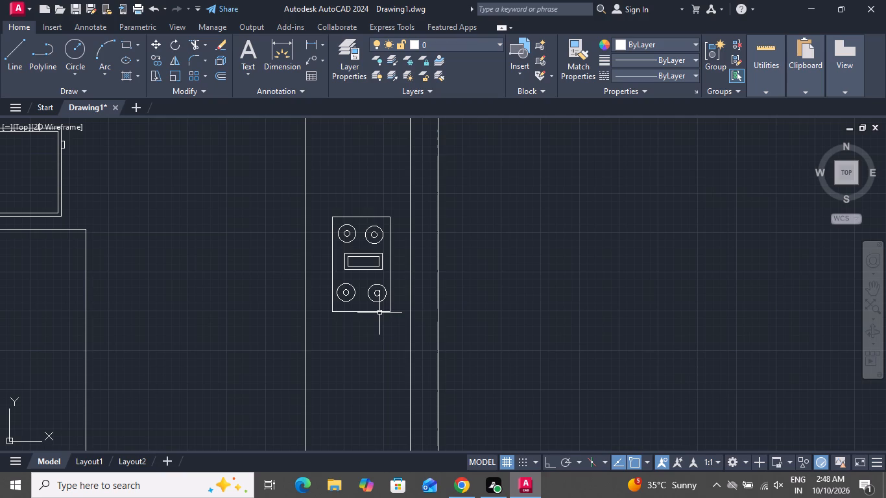
scroll(403, 301, "down", 2)
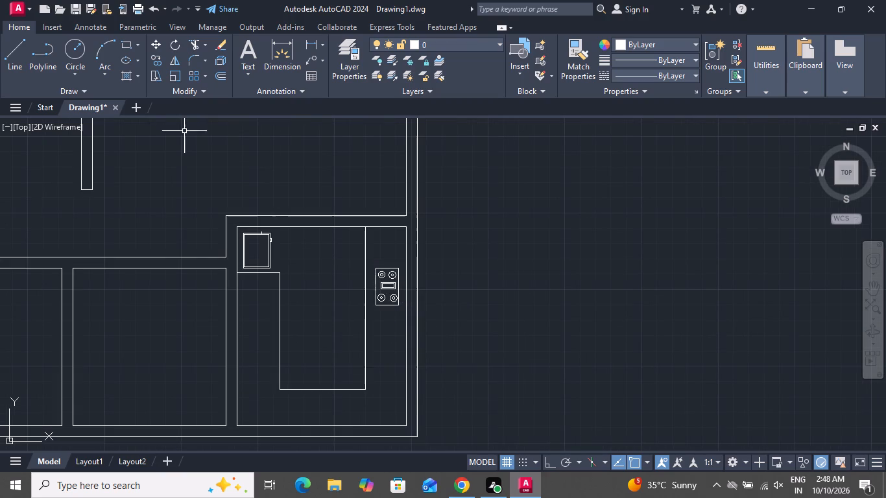
left_click(126, 44)
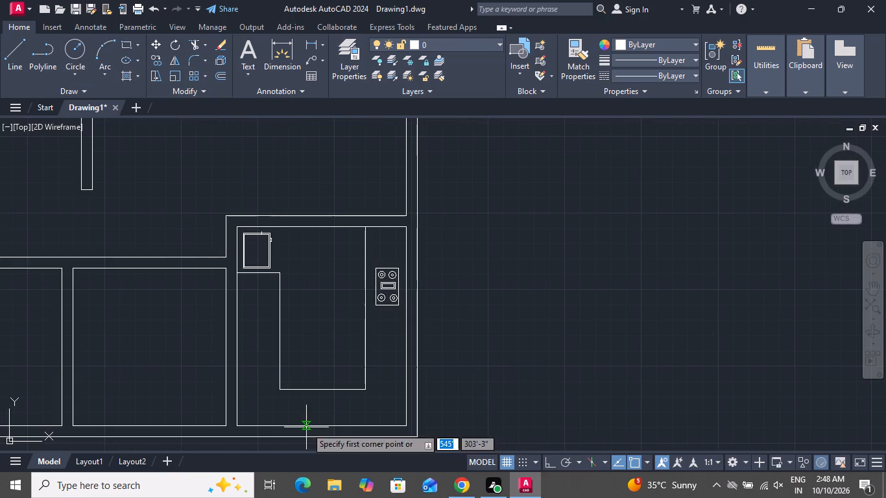
left_click(285, 404)
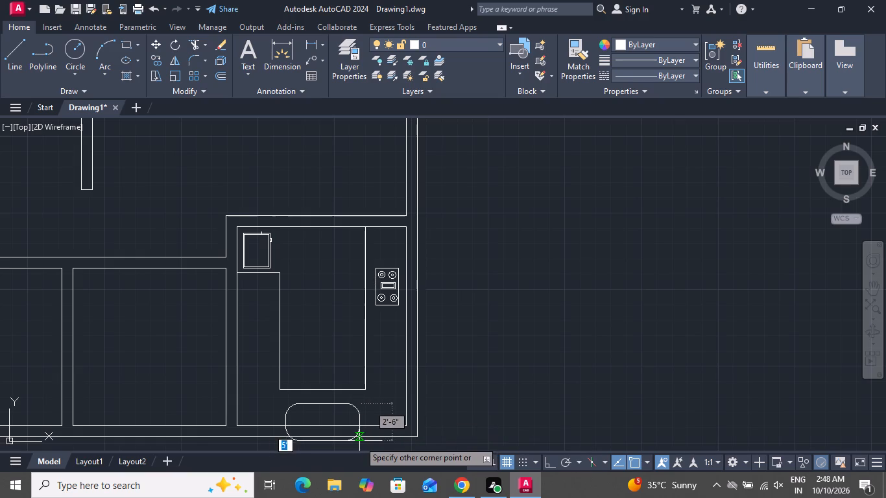
left_click(358, 441)
Move the rounded rectangle up so its top edge meets the inner edge of the lower counter.
left_click(355, 410)
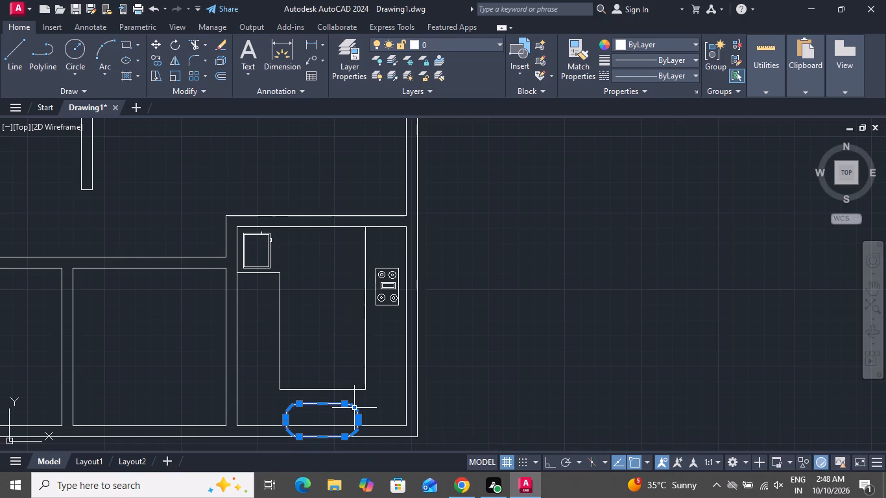
left_click(159, 48)
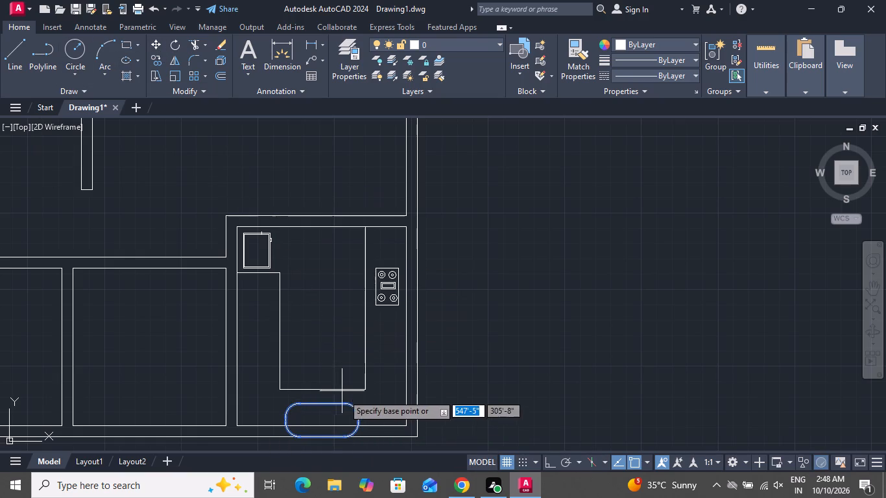
left_click(326, 404)
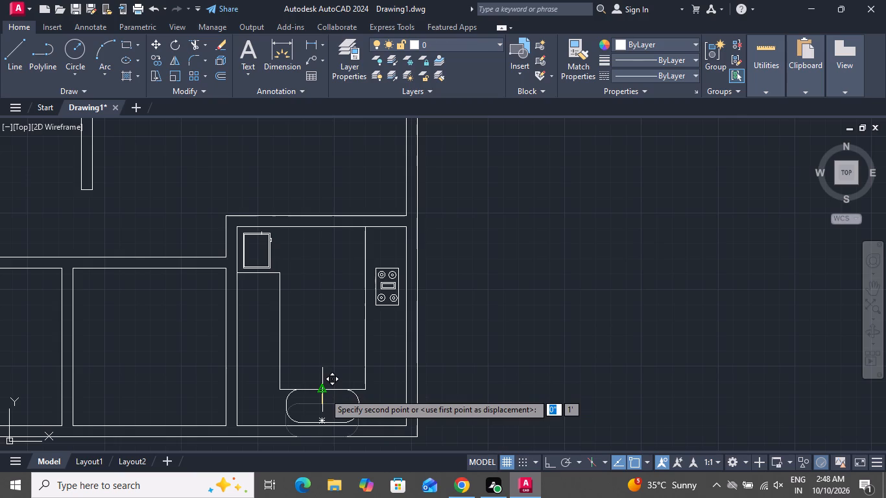
left_click(324, 393)
Scale the rounded rectangle down about a point near its centre so it fits within the lower counter.
scroll(375, 420, "up", 1)
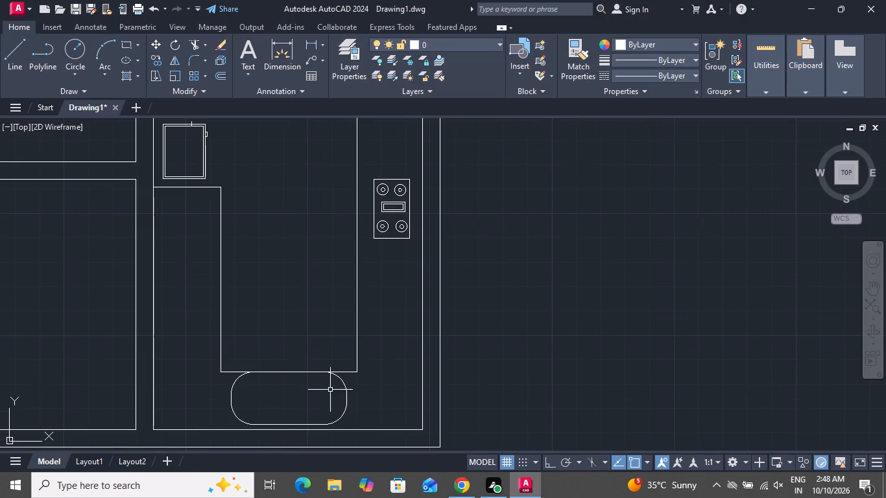
left_click(346, 388)
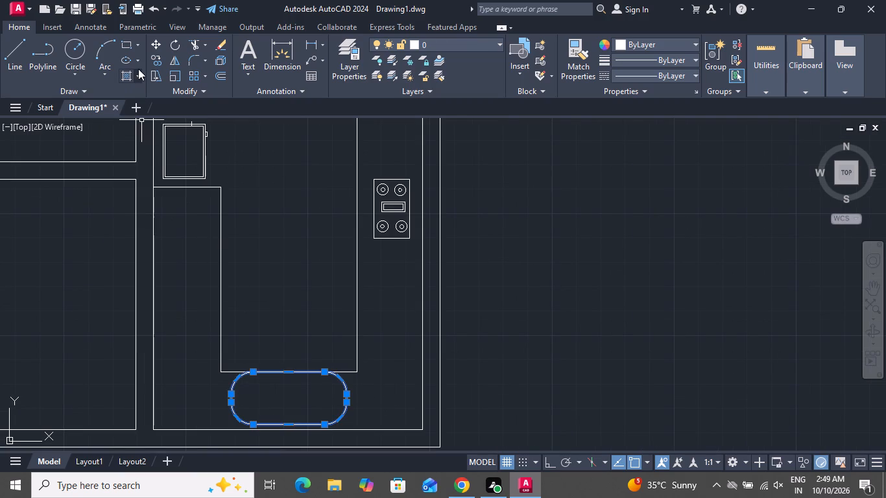
left_click(173, 79)
left_click(285, 405)
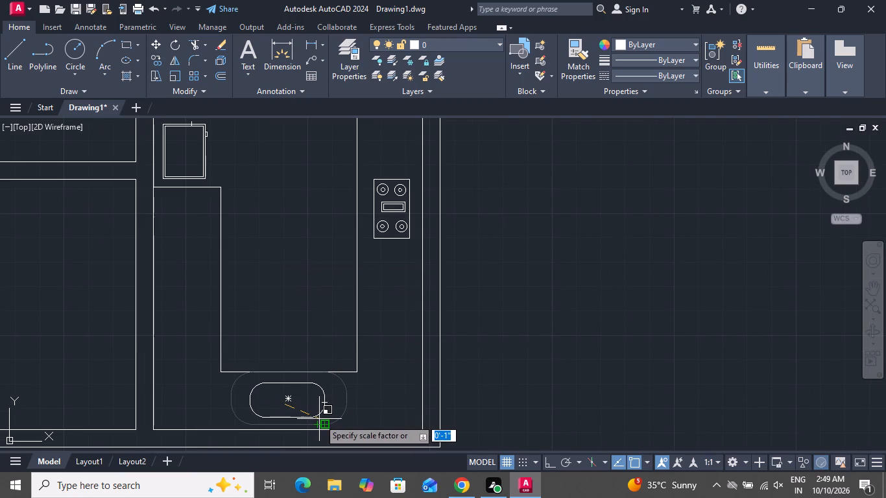
left_click(319, 419)
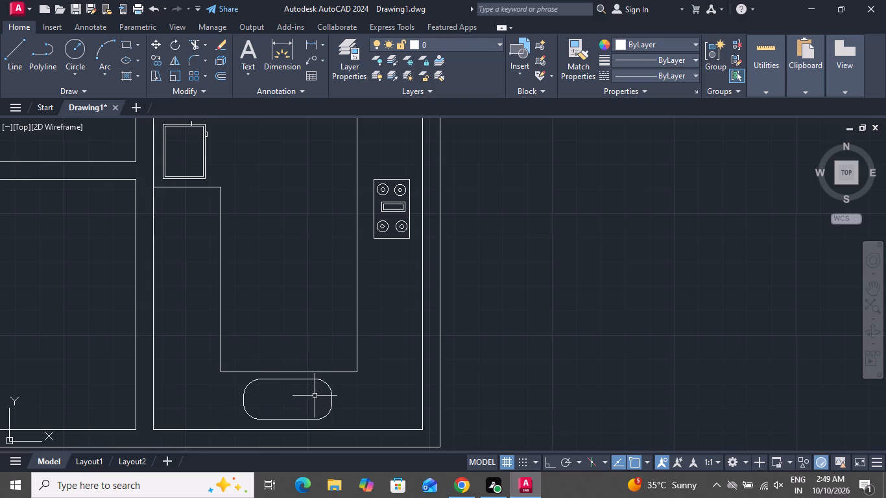
Offset the rounded sink outline 1" inward.
type("o")
key("space")
key("1")
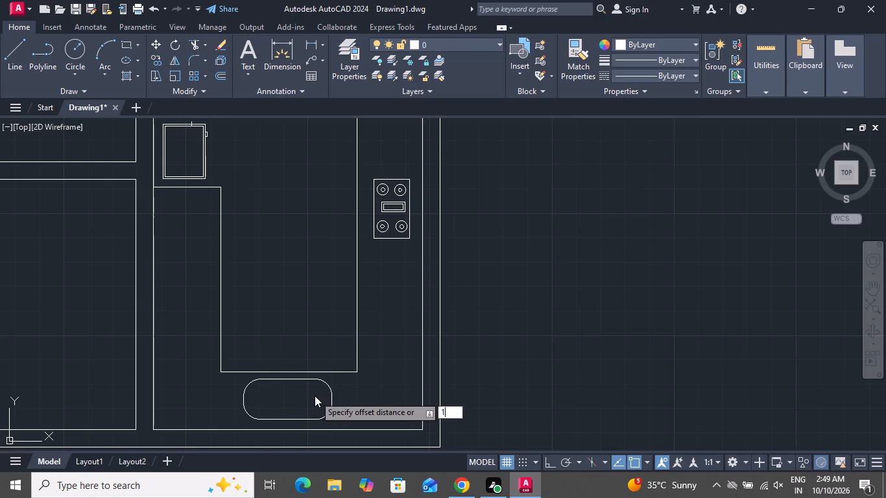
key("Up")
key("Return")
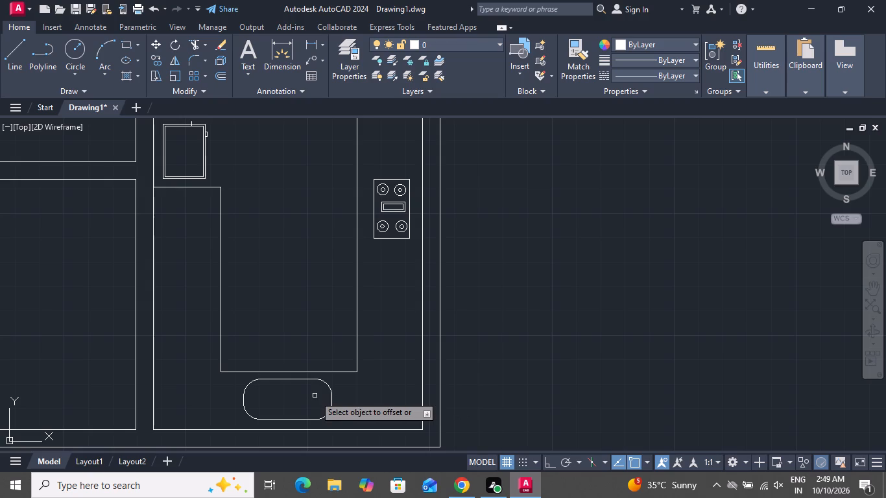
left_click(329, 412)
left_click(304, 396)
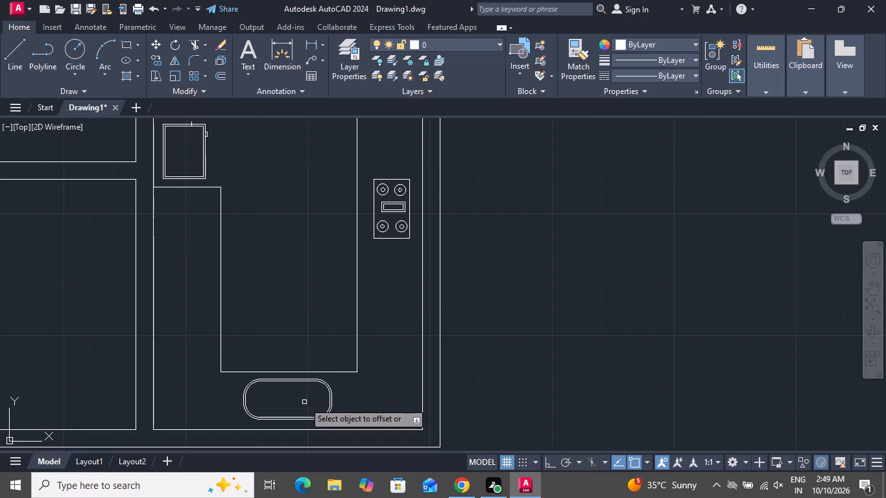
right_click(304, 402)
left_click(336, 287)
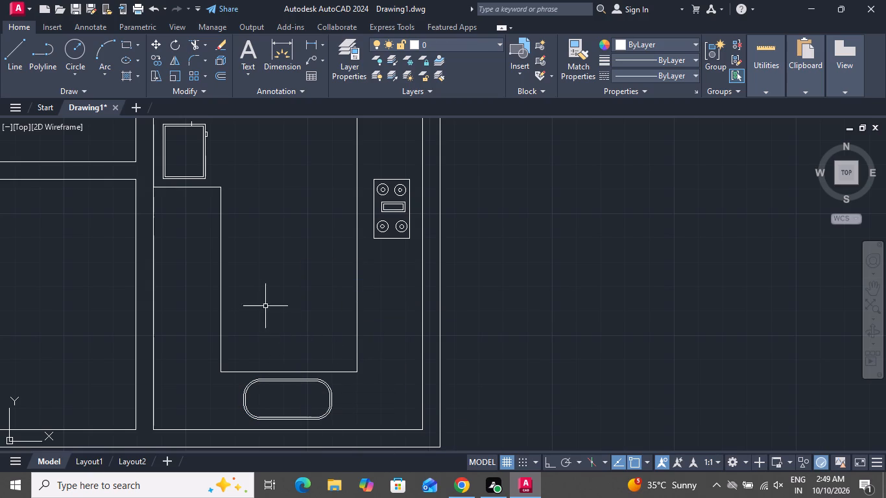
Draw a vertical divider line about 1'-7" long across the sink's inner outline, slightly toward its right end.
left_click(15, 58)
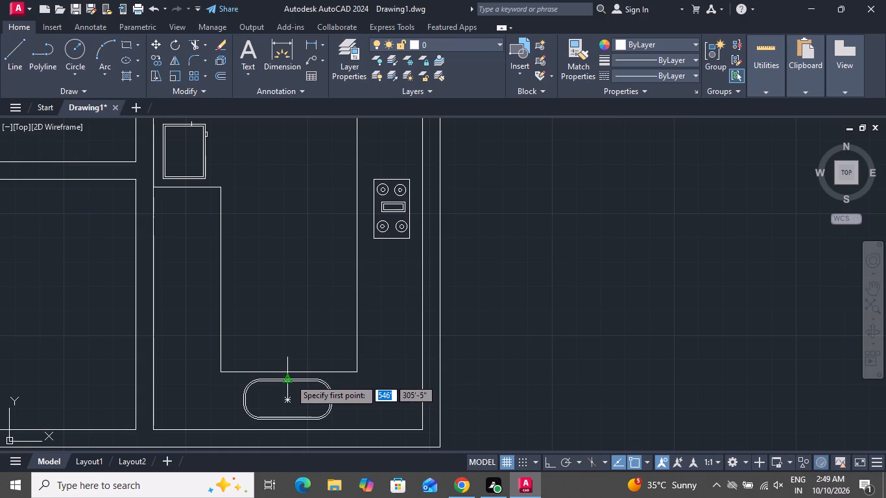
scroll(302, 401, "up", 2)
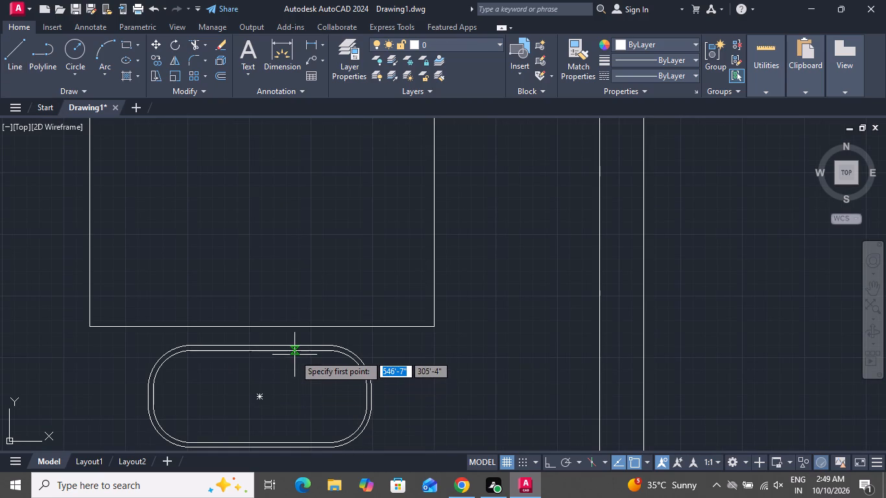
left_click(294, 353)
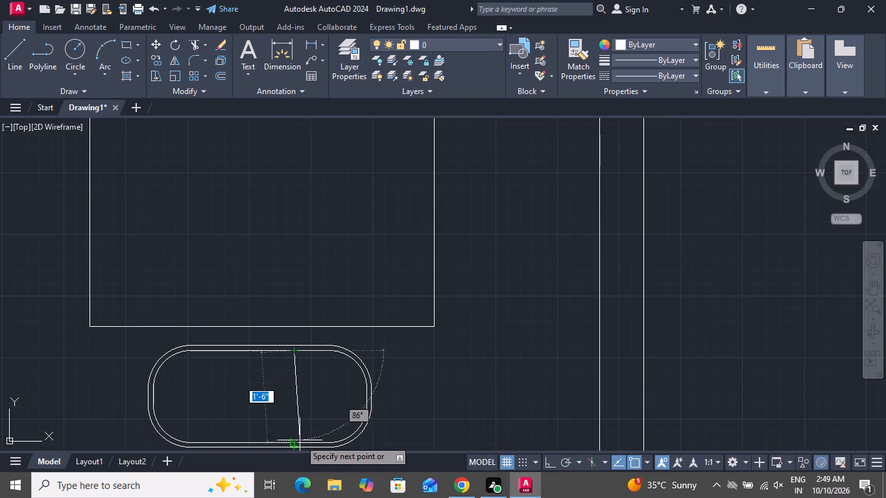
scroll(297, 424, "down", 2)
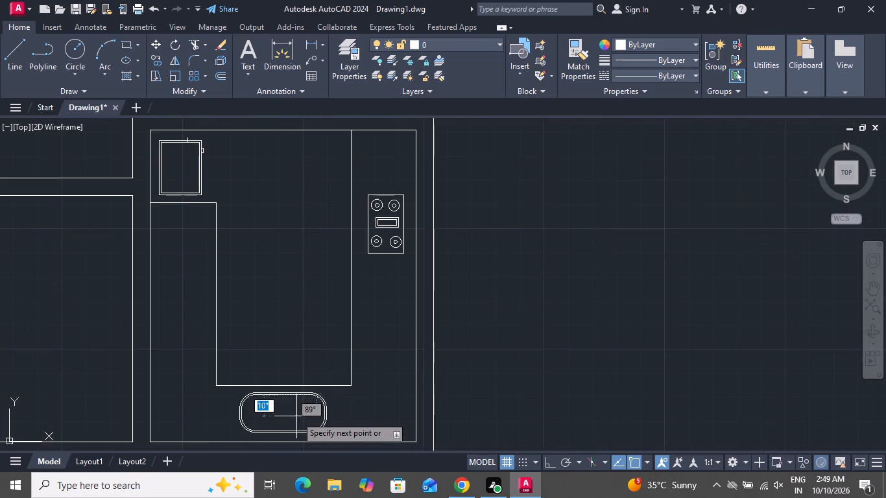
scroll(297, 421, "up", 3)
scroll(293, 404, "down", 3)
scroll(290, 413, "up", 5)
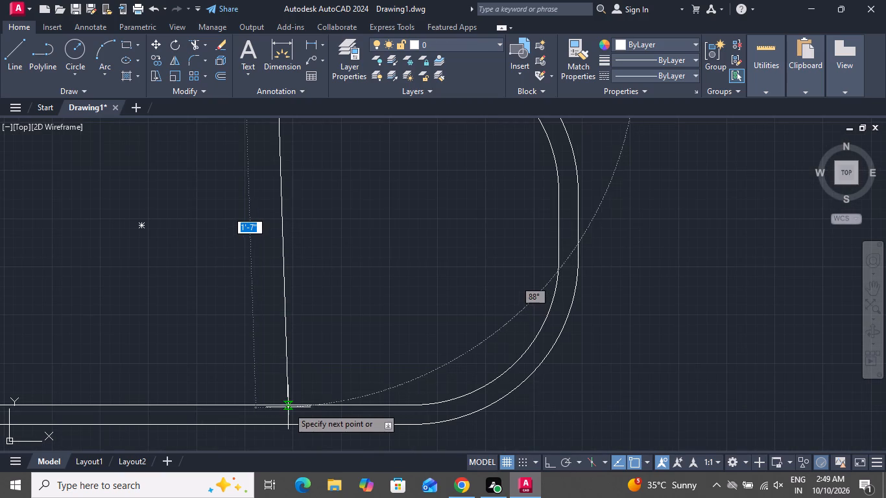
left_click(278, 406)
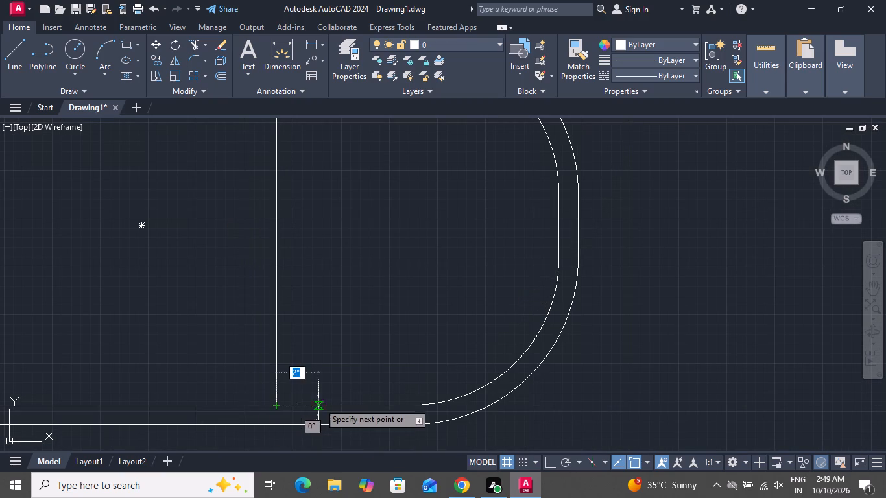
right_click(320, 400)
left_click(346, 278)
scroll(494, 266, "down", 2)
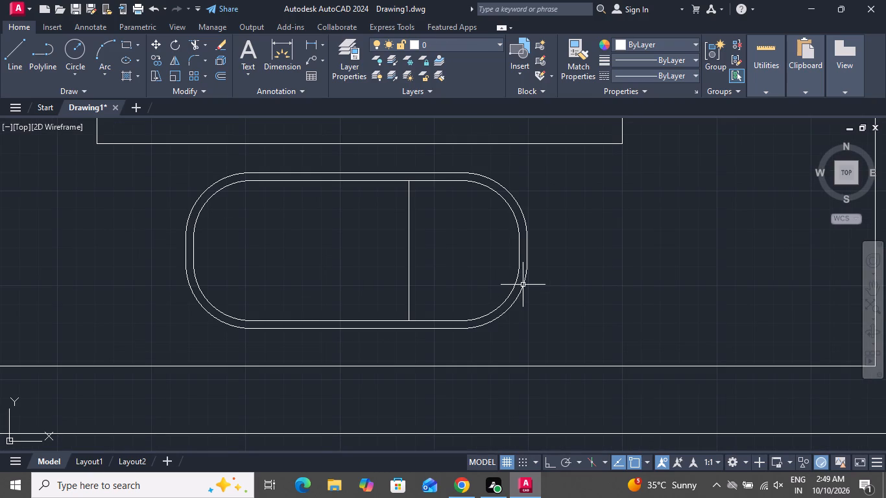
Draw a small drain circle in the middle of the sink's larger basin.
left_click(81, 54)
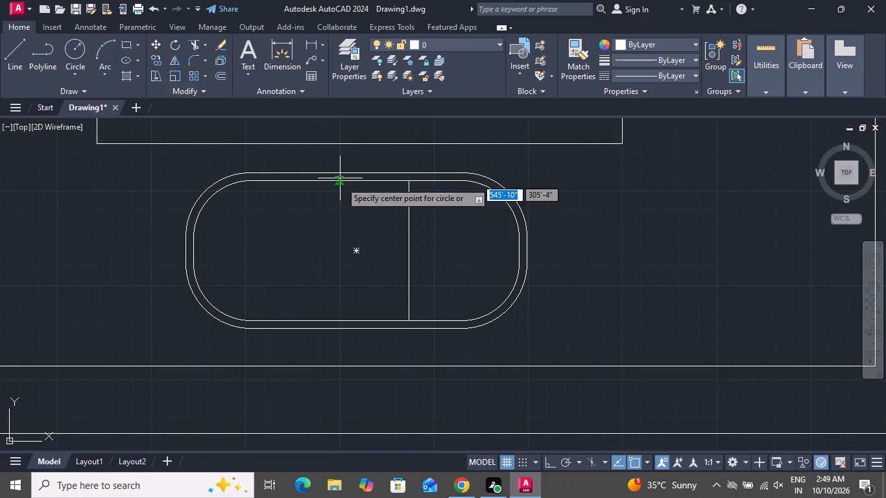
left_click(313, 252)
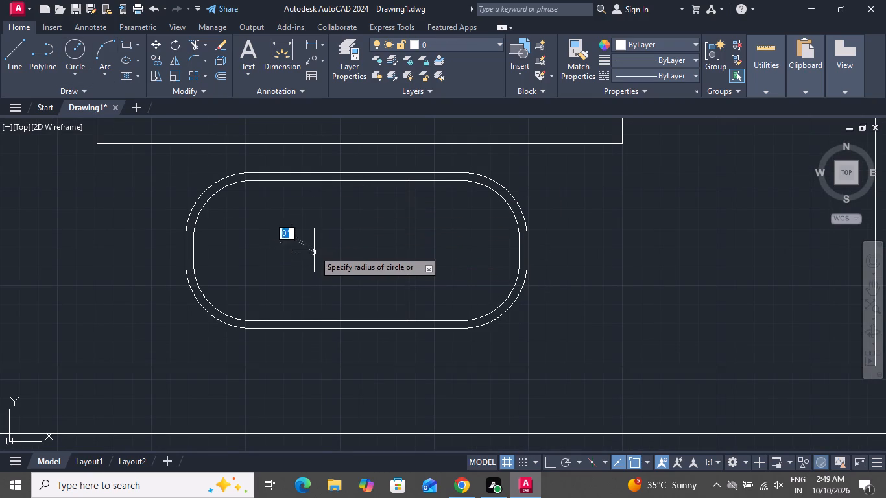
left_click(322, 252)
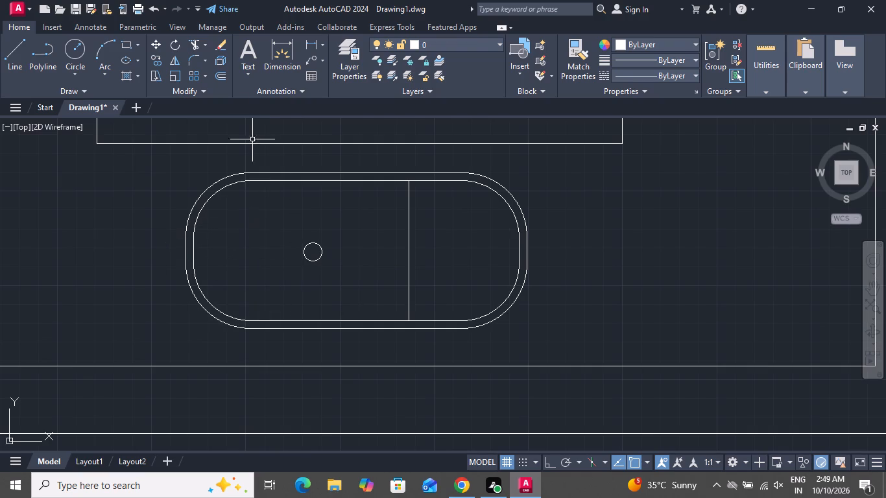
Draw a faucet rectangle about 2" by 10" from the lower wall line up into the larger basin, below the drain.
left_click(130, 47)
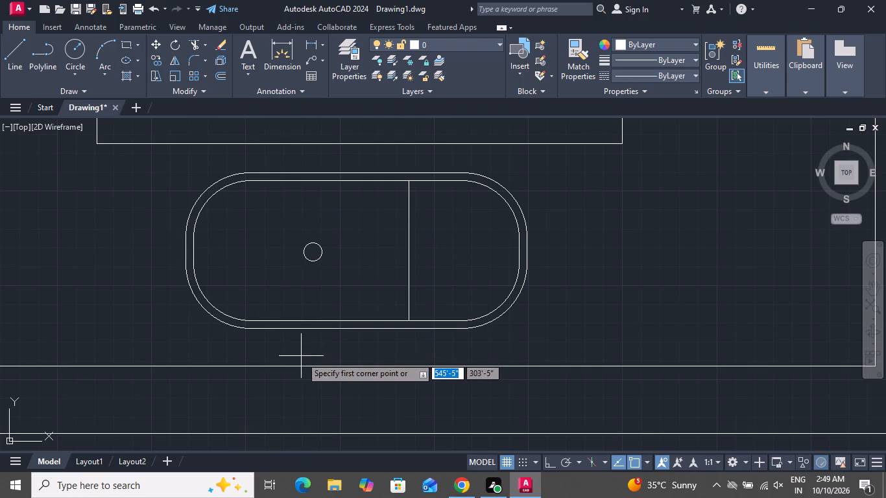
left_click(302, 364)
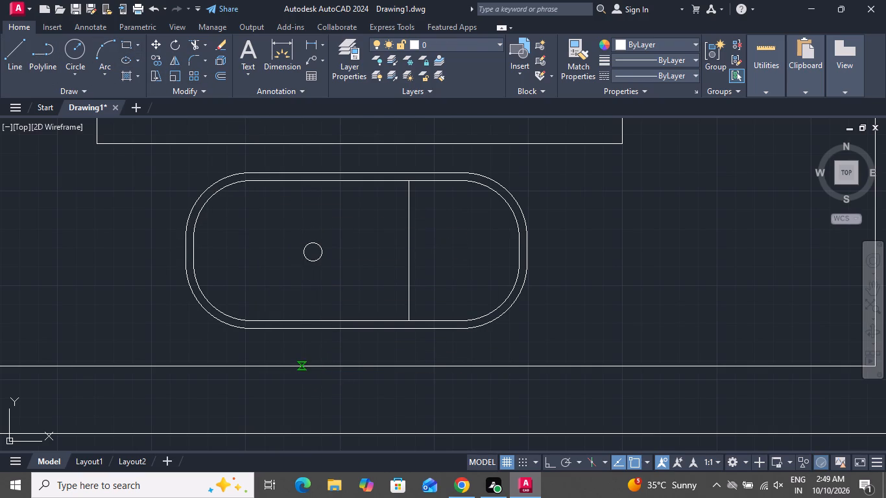
left_click(318, 290)
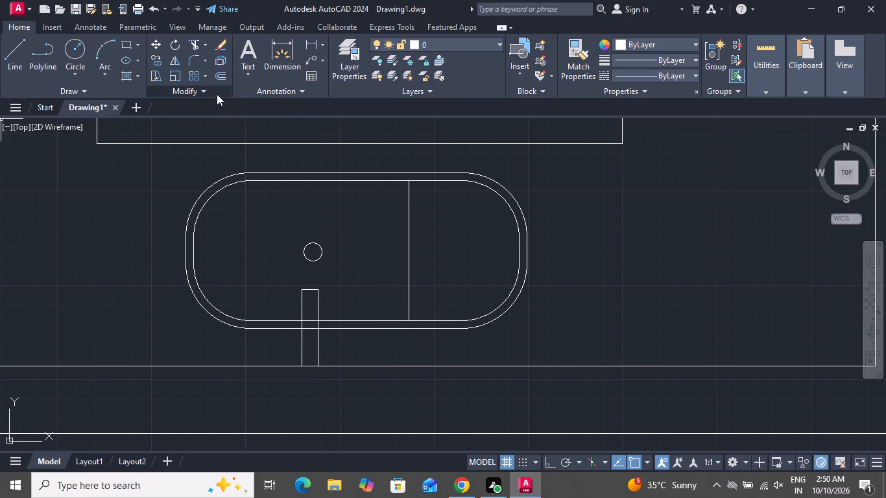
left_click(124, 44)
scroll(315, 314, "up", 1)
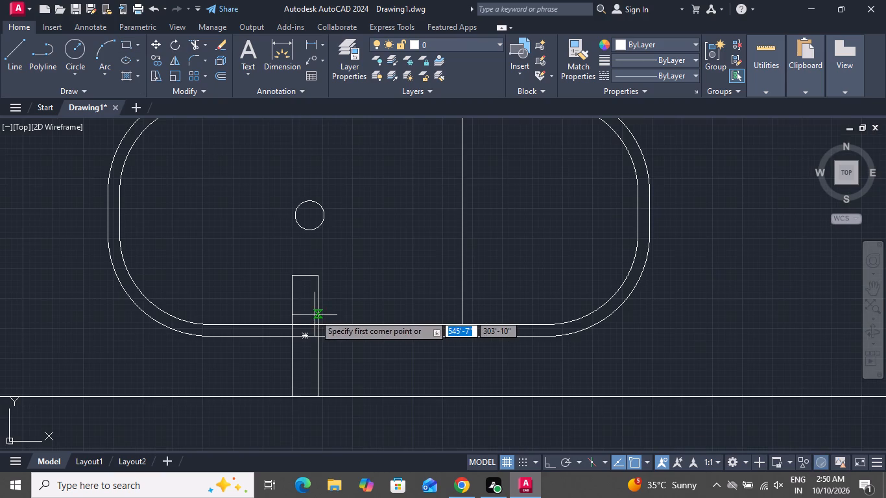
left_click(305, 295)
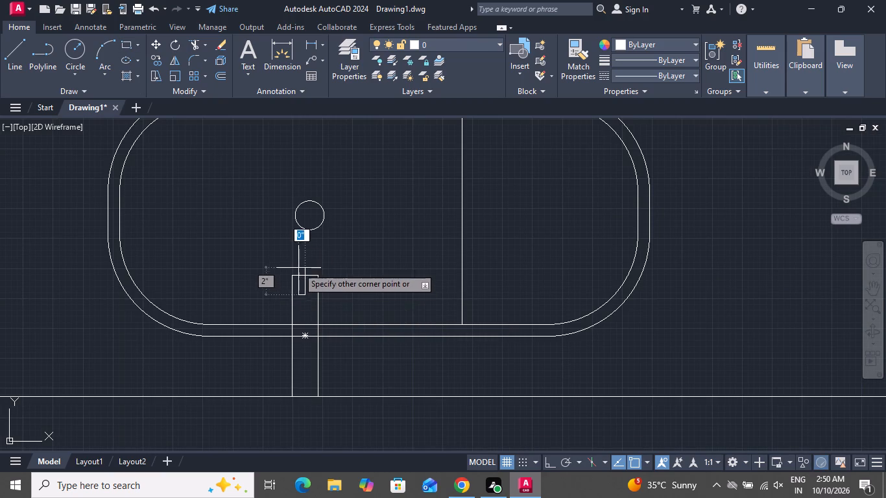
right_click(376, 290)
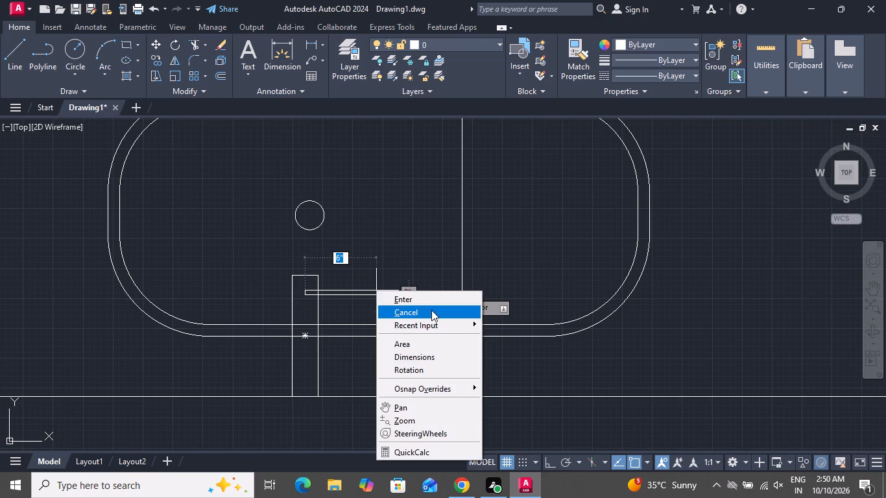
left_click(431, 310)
Draw a closed four-line box about 5" by 3" around the faucet's tip.
left_click(17, 49)
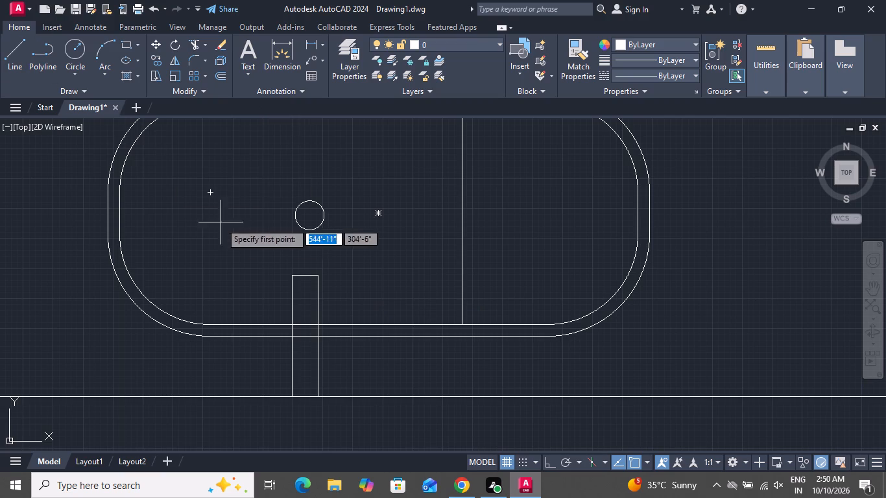
left_click(280, 265)
left_click(336, 263)
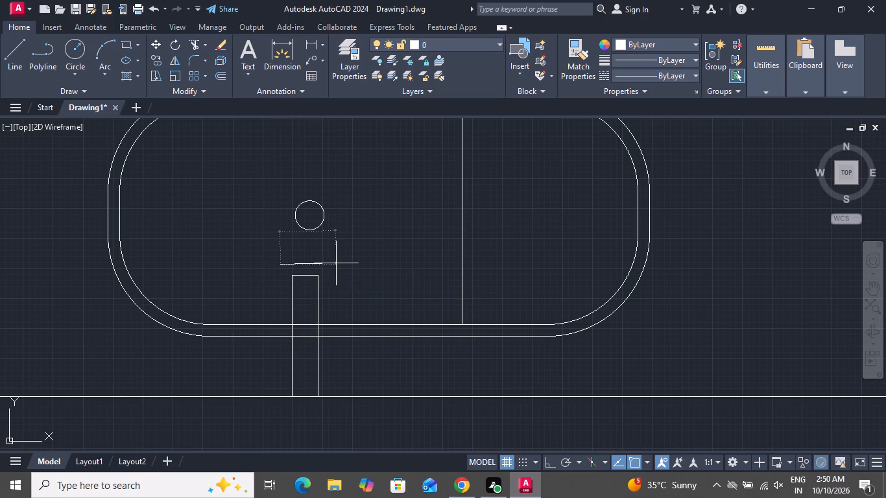
left_click(335, 300)
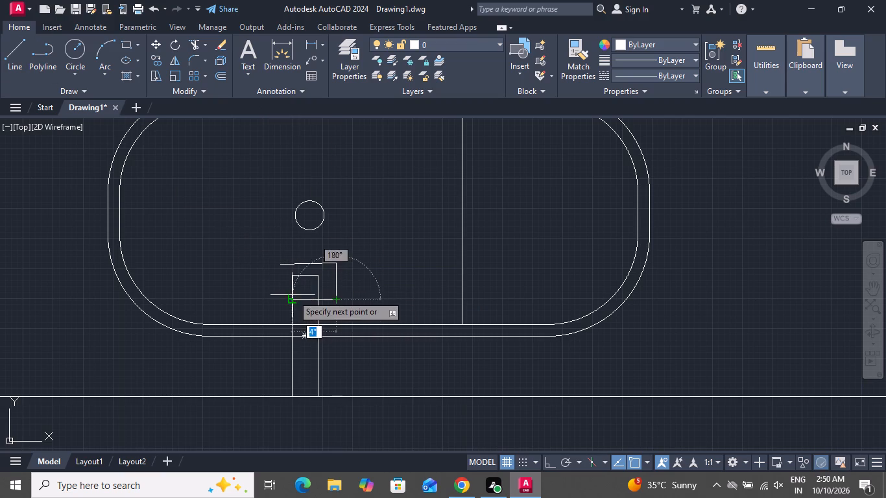
left_click(281, 298)
left_click(281, 269)
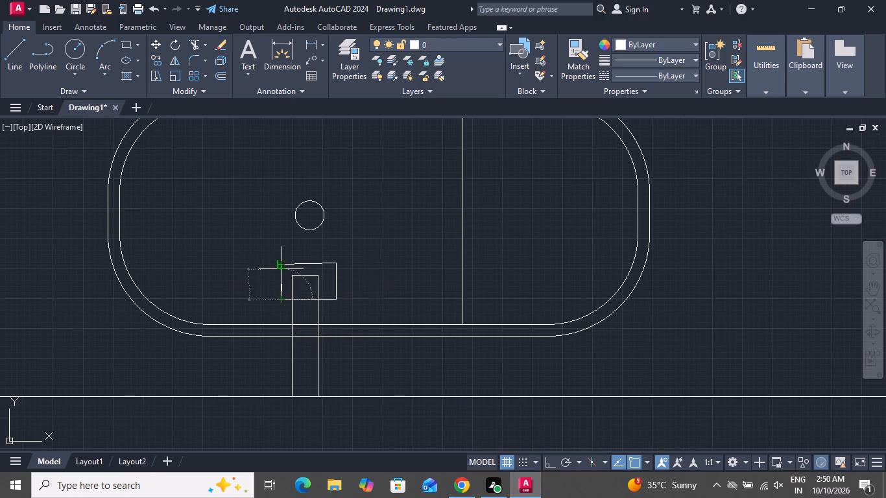
right_click(283, 264)
left_click(315, 284)
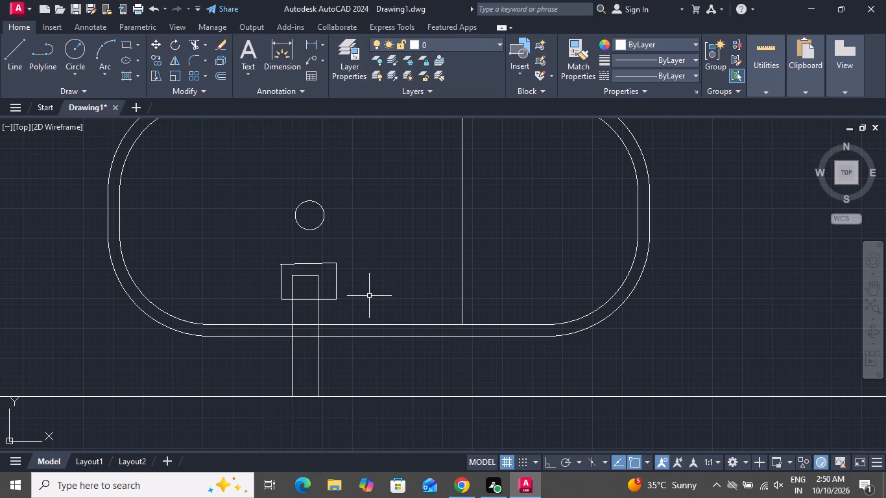
Draw two vertical lines across the kitchen's upper wall, between the appliance at its left corner and the right counter, to mark an opening.
scroll(377, 300, "up", 1)
scroll(381, 303, "down", 4)
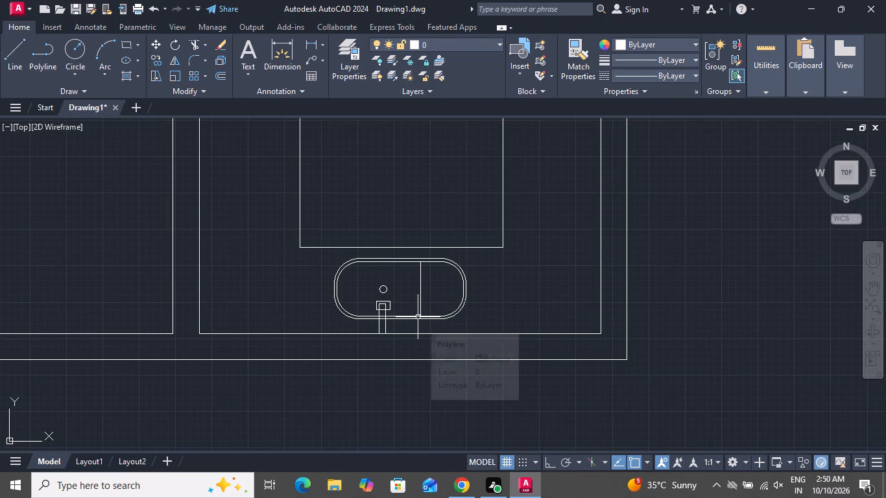
scroll(429, 337, "down", 2)
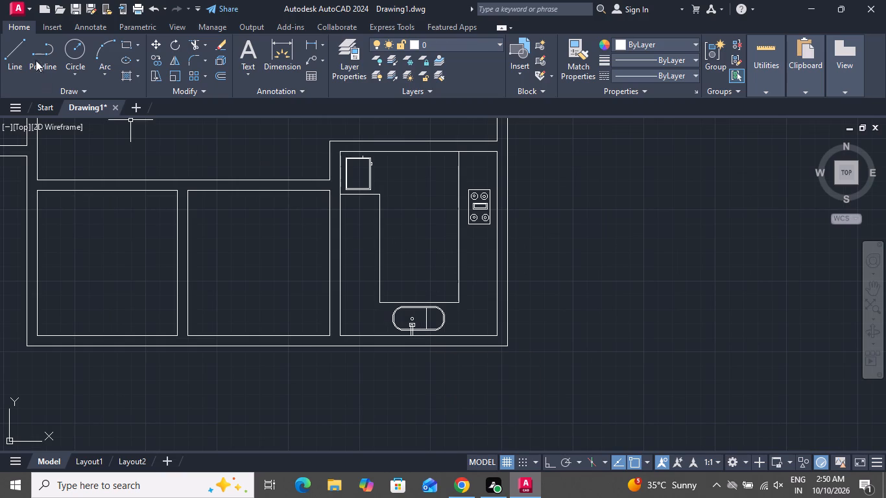
left_click(6, 46)
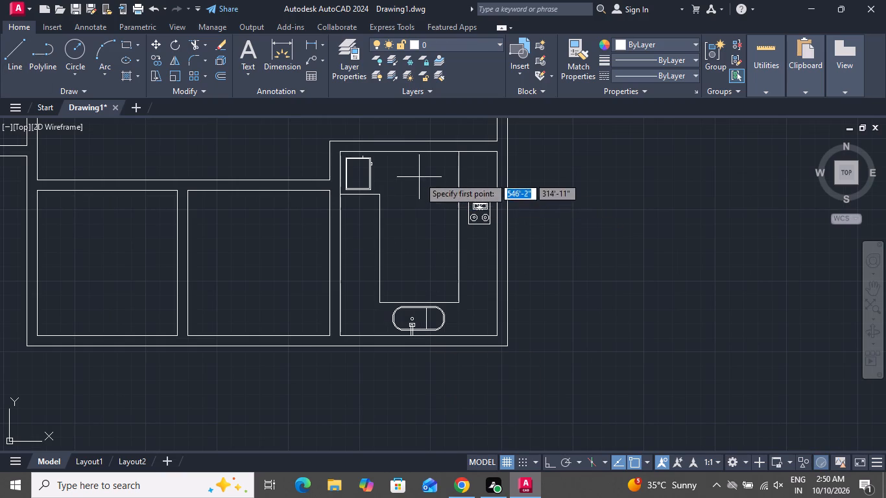
scroll(396, 143, "up", 3)
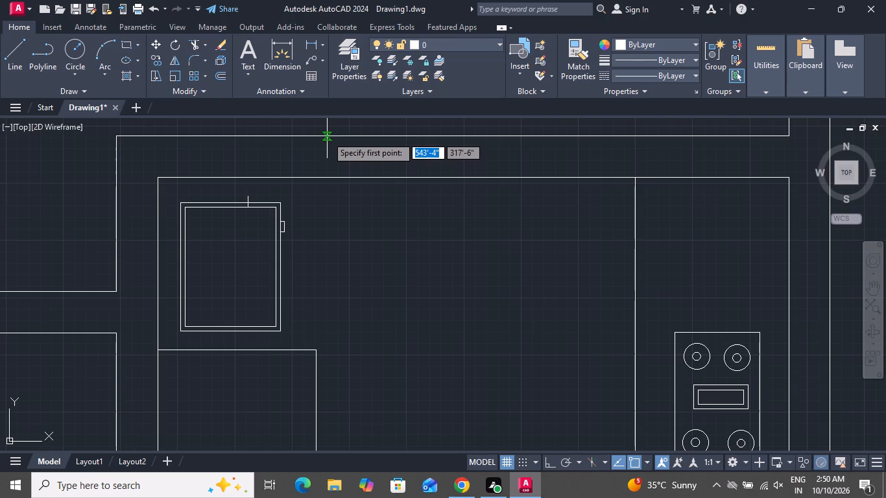
left_click(329, 133)
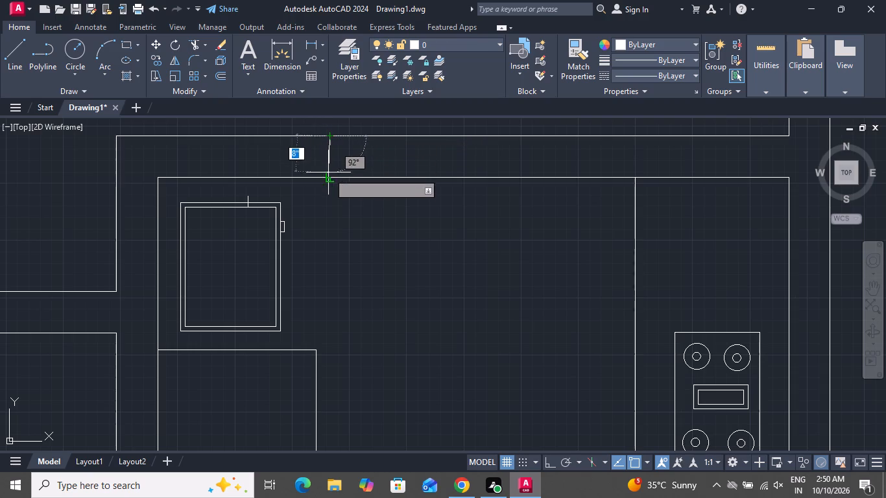
left_click(329, 182)
right_click(329, 181)
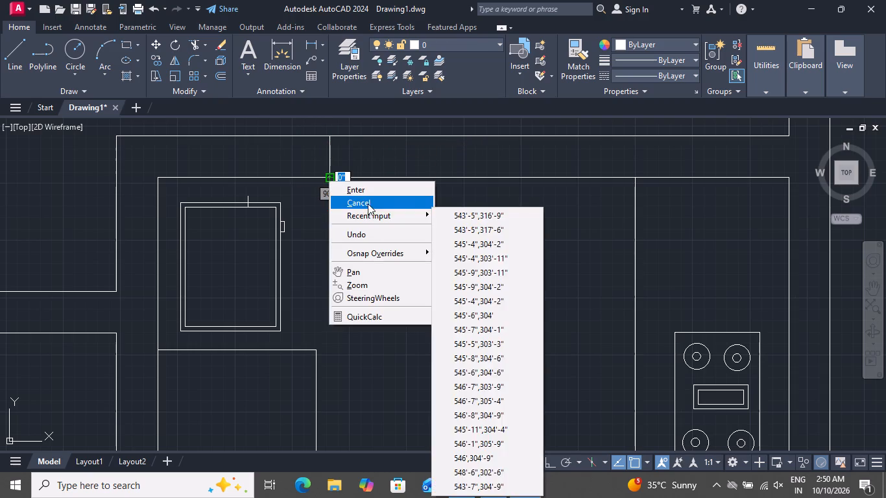
left_click(368, 203)
left_click(5, 42)
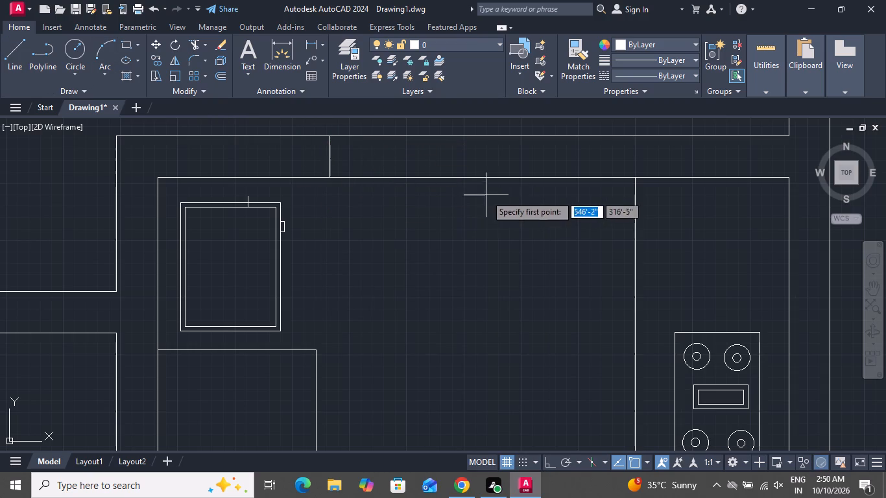
left_click(553, 176)
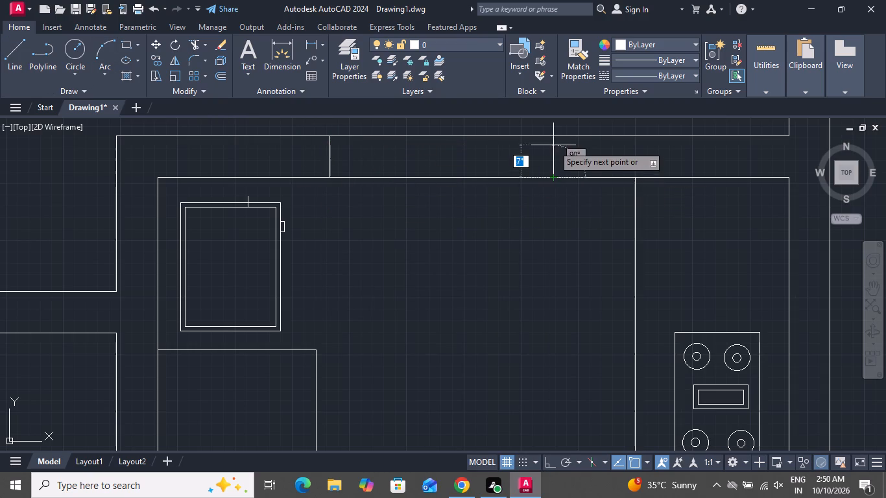
left_click(553, 137)
right_click(553, 137)
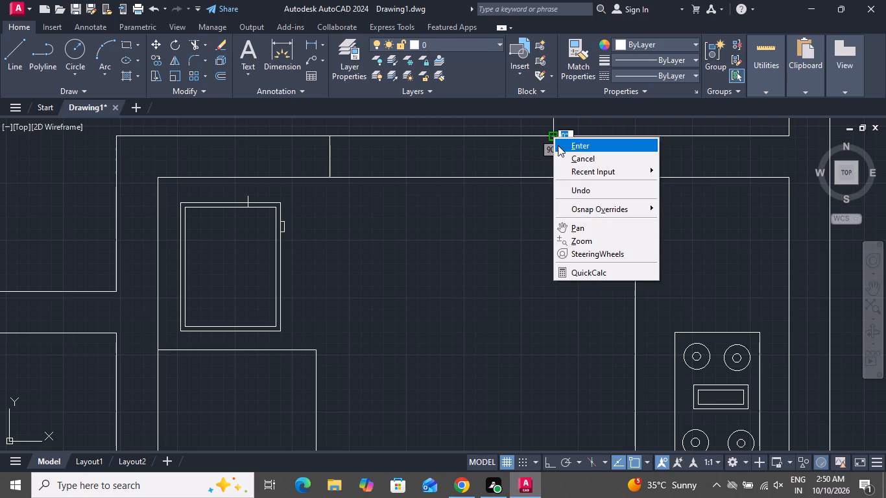
left_click(559, 155)
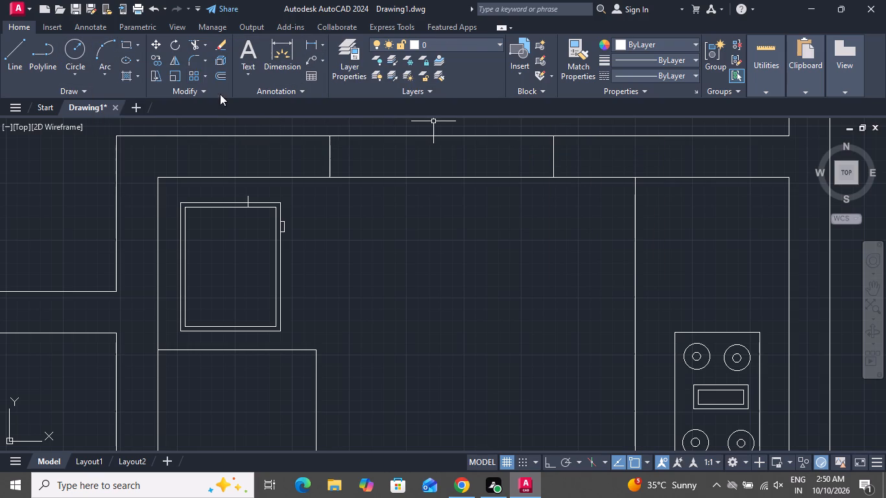
Trim both wall lines between the two opening lines in the kitchen's upper wall.
left_click(193, 41)
left_click(397, 128)
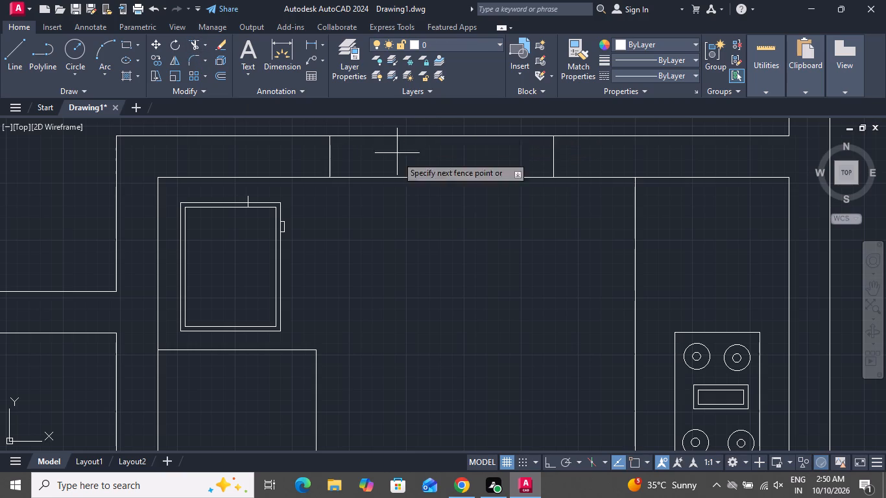
left_click(397, 233)
right_click(397, 233)
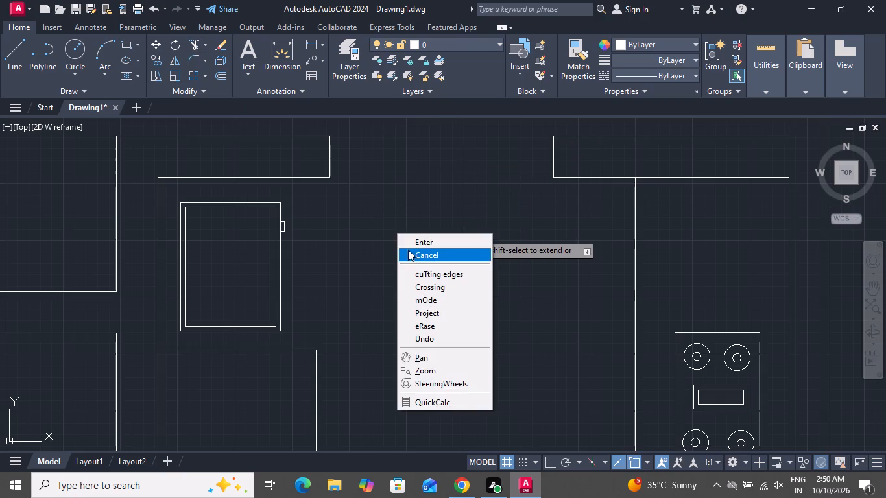
left_click(409, 261)
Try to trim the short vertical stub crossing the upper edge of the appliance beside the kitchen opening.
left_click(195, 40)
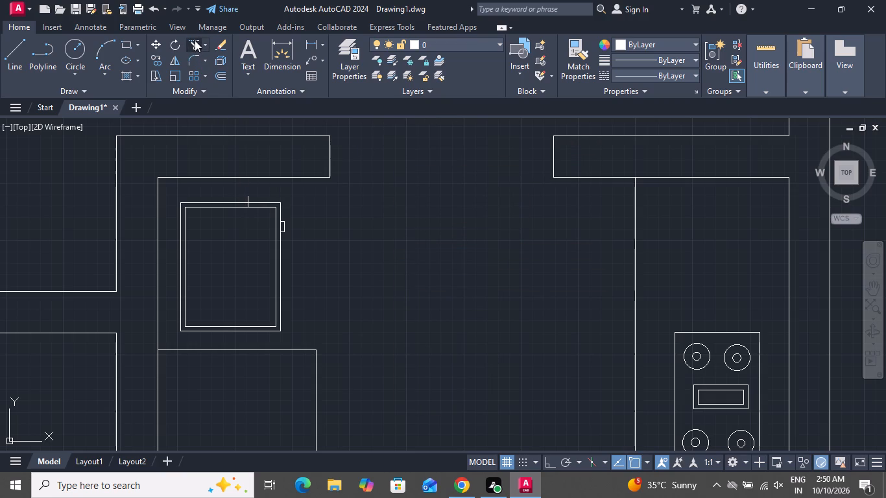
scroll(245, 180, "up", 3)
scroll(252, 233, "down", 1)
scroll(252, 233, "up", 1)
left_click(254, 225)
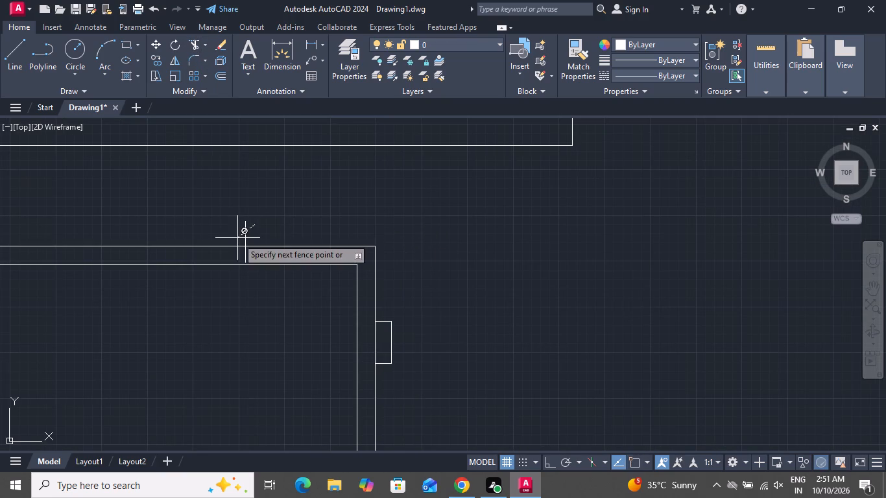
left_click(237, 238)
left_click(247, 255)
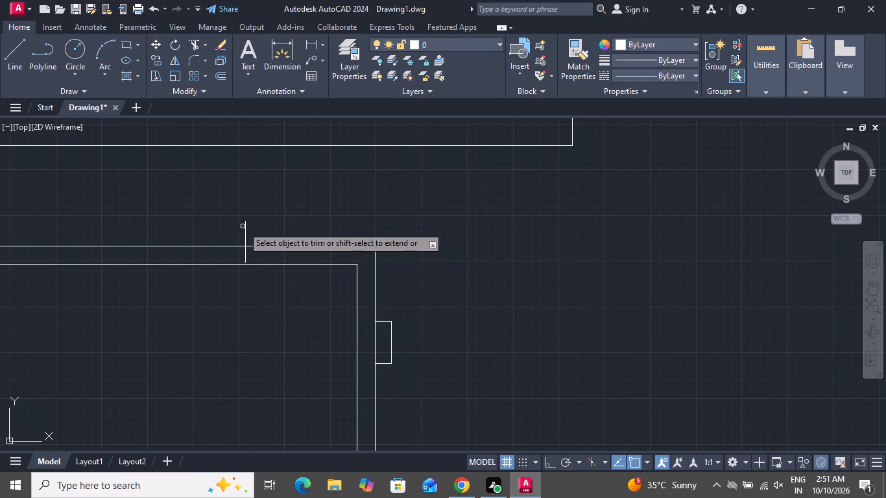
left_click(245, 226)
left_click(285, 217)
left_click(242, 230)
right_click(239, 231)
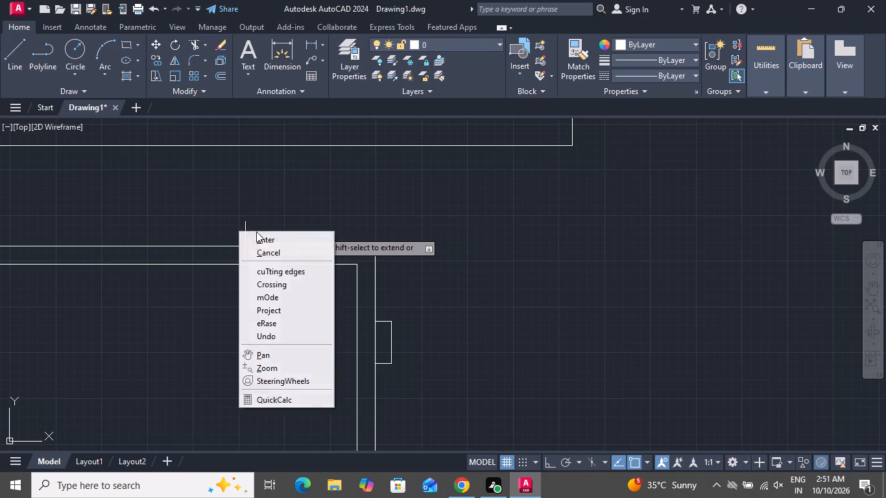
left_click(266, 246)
Draw a vertical line across the kitchen's lower wall below the sink, starting at the midpoint of the inner wall line.
scroll(276, 254, "down", 1)
scroll(276, 254, "up", 1)
scroll(276, 254, "down", 3)
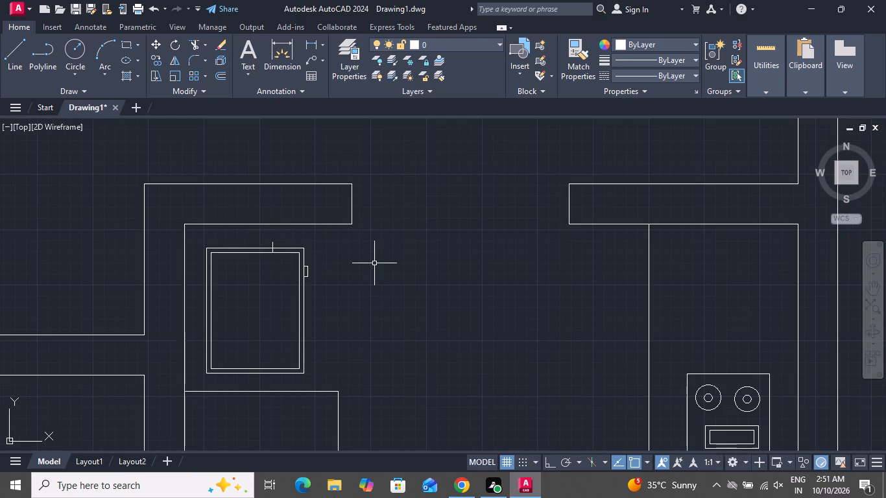
scroll(387, 264, "down", 2)
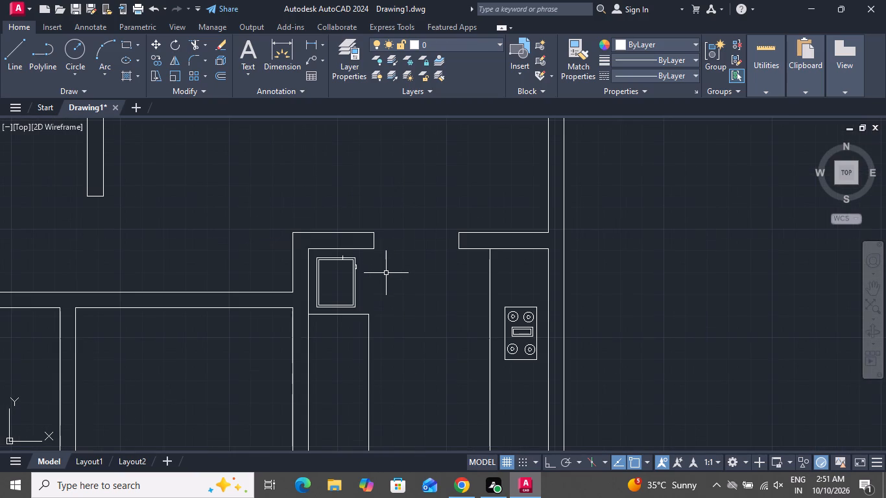
scroll(393, 256, "up", 1)
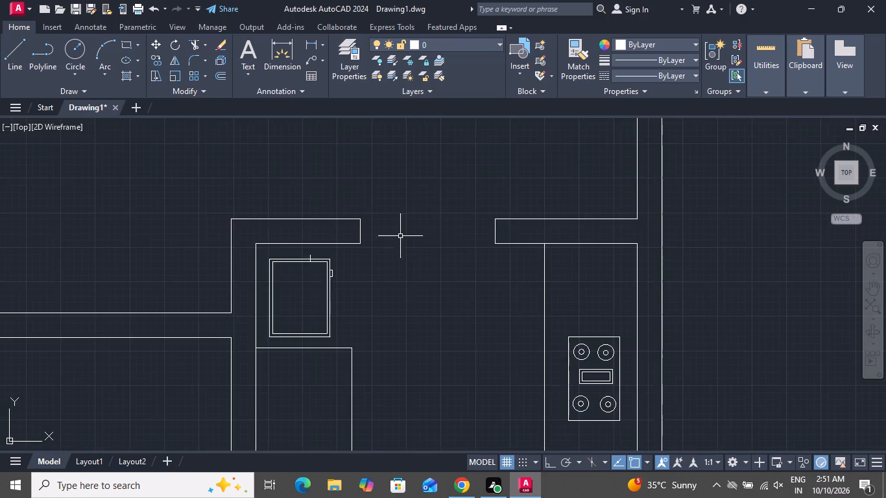
scroll(409, 206, "down", 1)
scroll(409, 206, "up", 1)
scroll(414, 207, "down", 3)
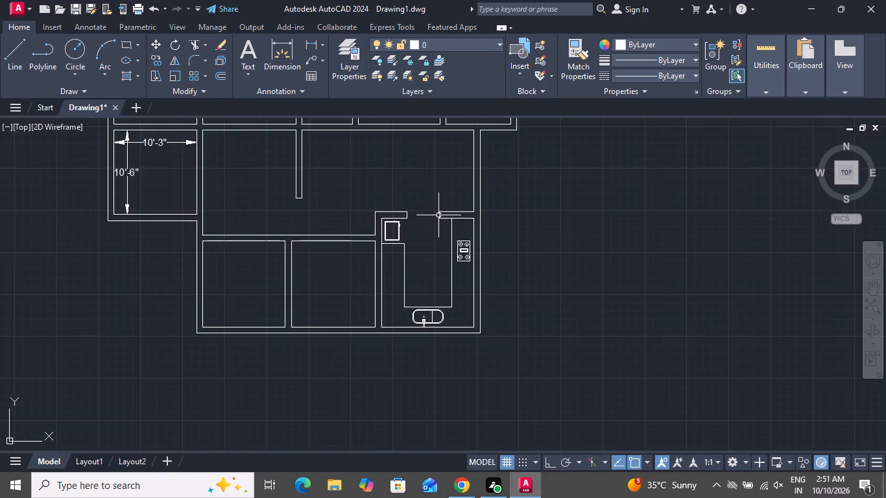
scroll(439, 215, "down", 2)
scroll(427, 155, "up", 1)
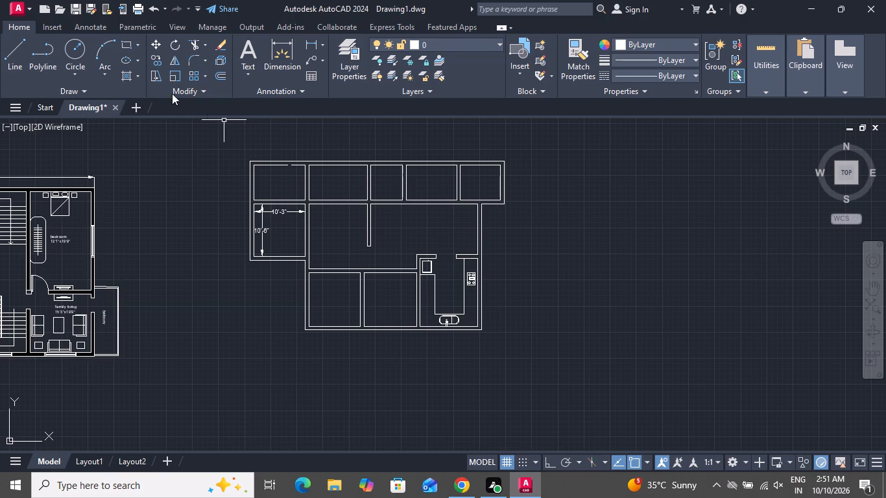
left_click(11, 51)
scroll(404, 327, "down", 1)
scroll(408, 331, "up", 1)
scroll(461, 352, "up", 1)
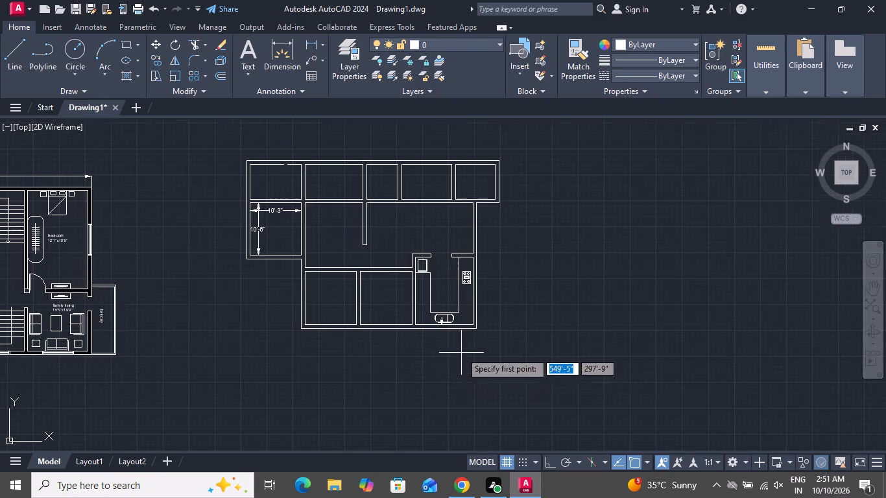
scroll(461, 352, "up", 1)
scroll(427, 297, "up", 2)
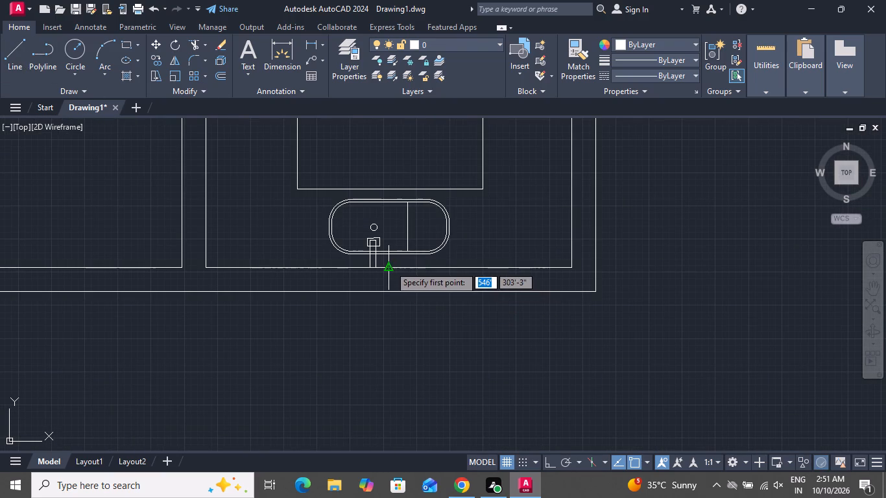
left_click(391, 266)
left_click(388, 289)
right_click(389, 289)
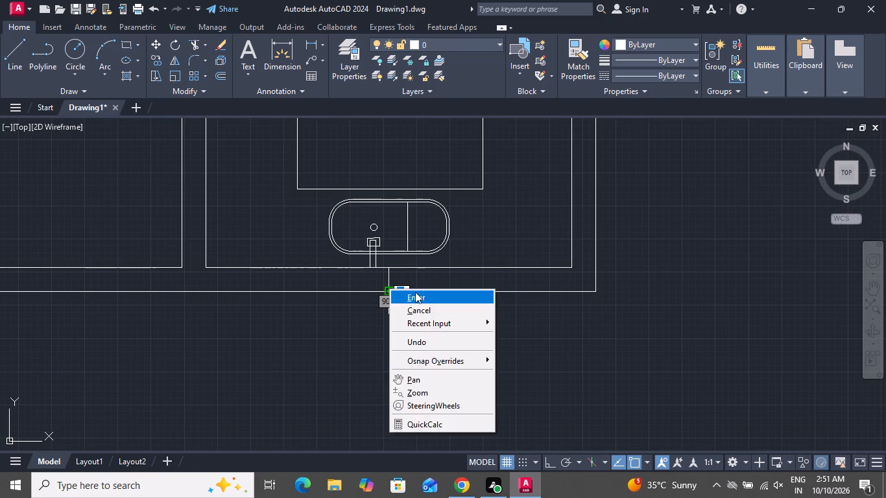
left_click(420, 309)
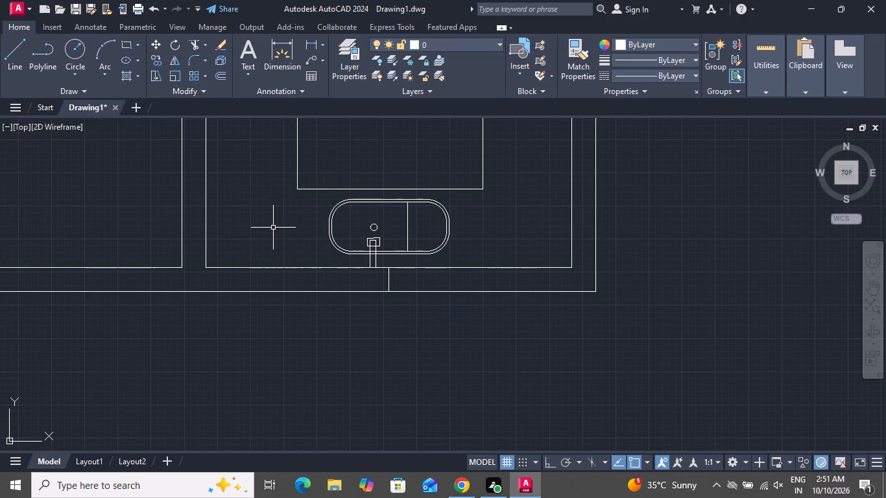
Offset the vertical line across the kitchen's lower wall by 2' to each side.
key("o")
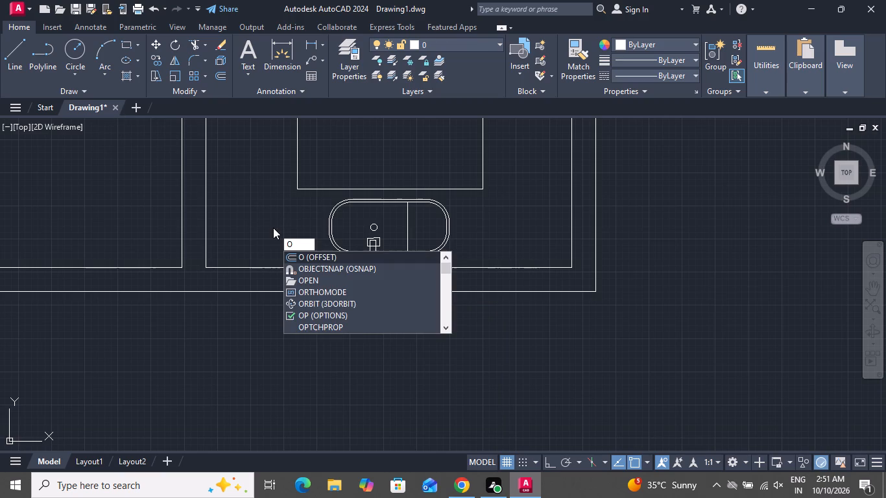
key("space")
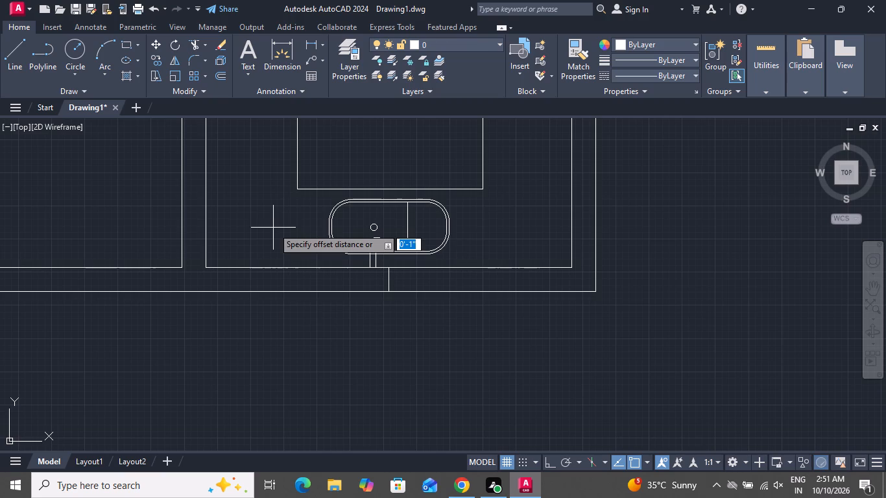
key("2")
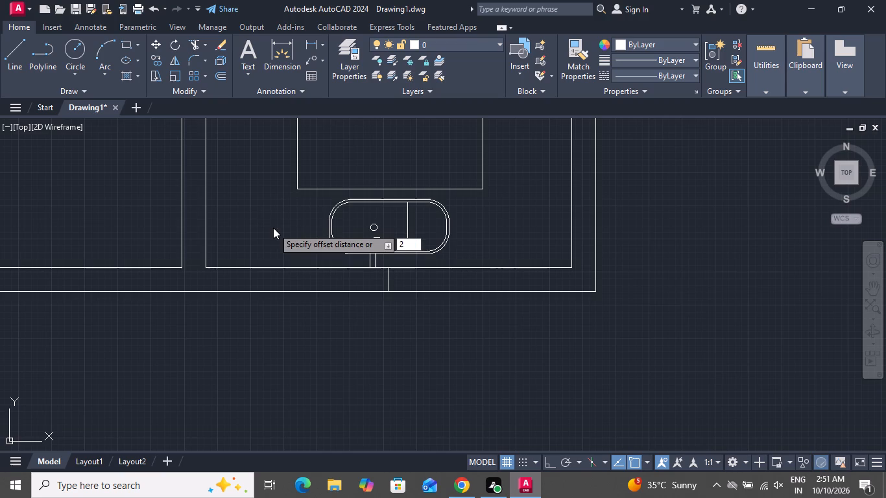
key("apostrophe")
key("Return")
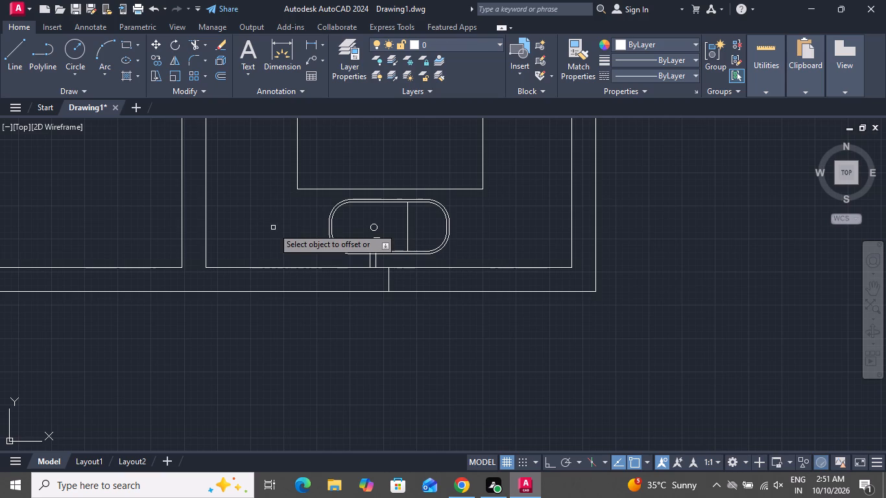
left_click(390, 282)
left_click(353, 274)
left_click(385, 282)
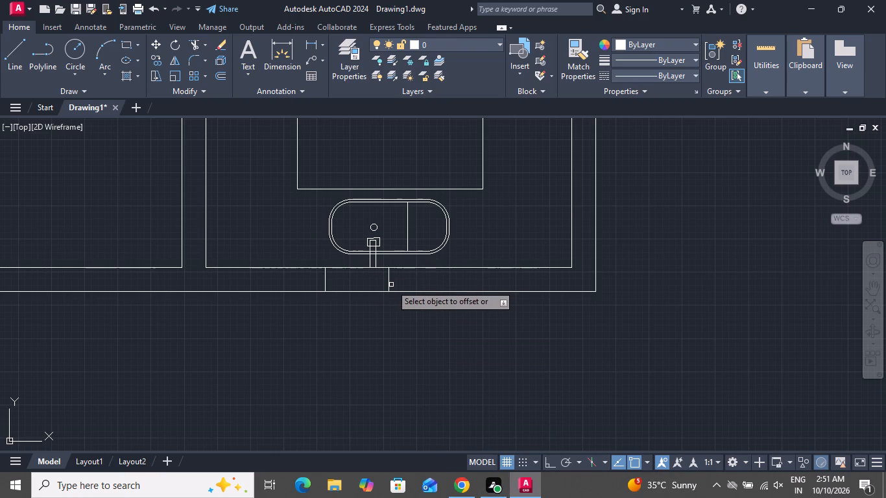
left_click(389, 281)
left_click(433, 290)
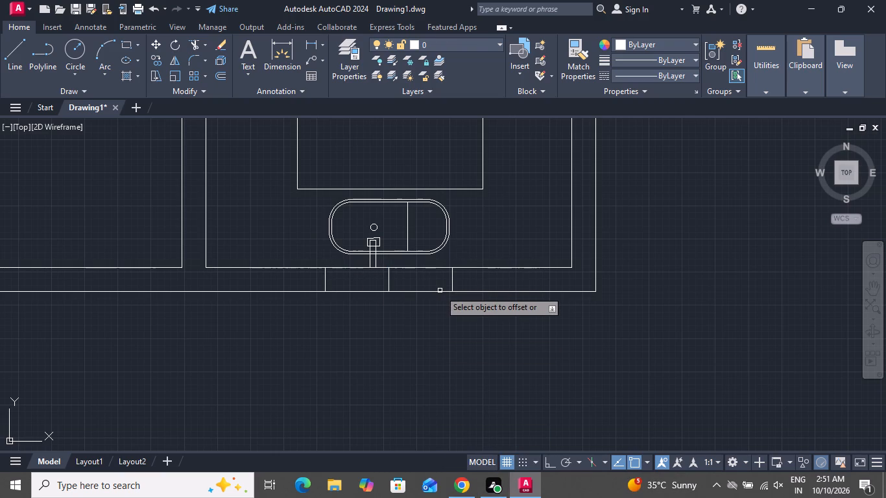
right_click(440, 290)
left_click(449, 307)
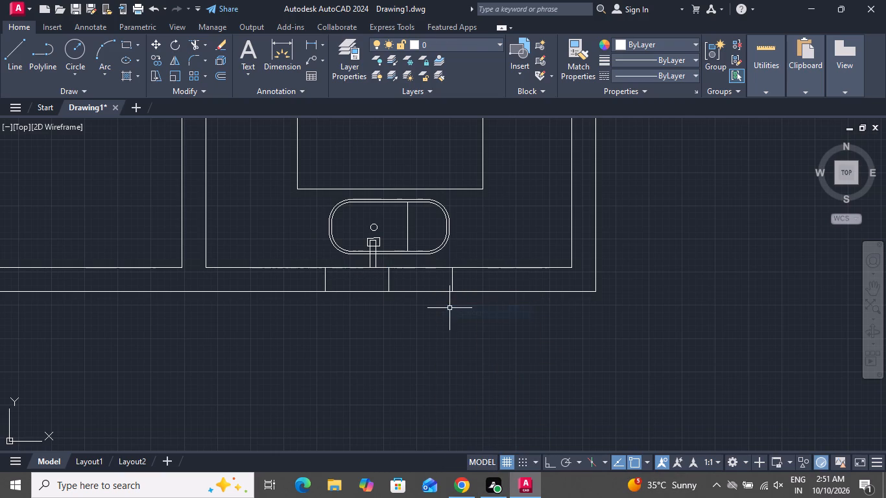
Offset the two outer vertical lines in the kitchen's lower wall 2" outward, away from the middle line.
type("o")
key("space")
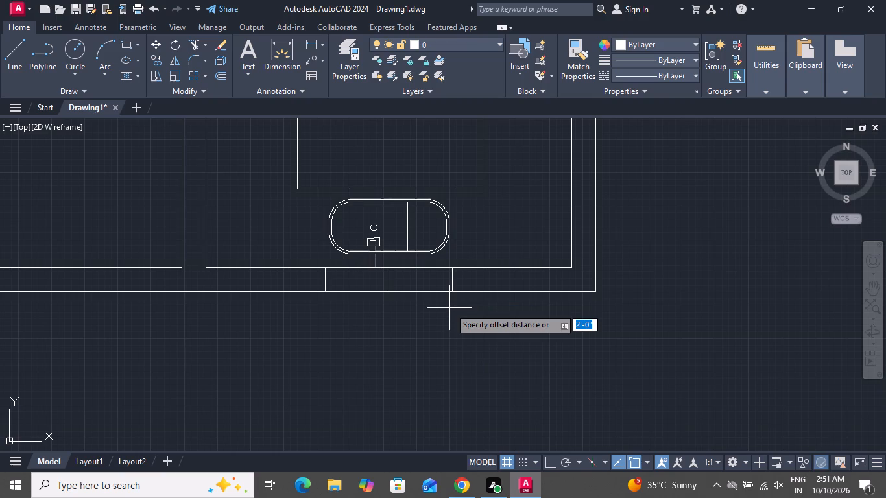
key("2")
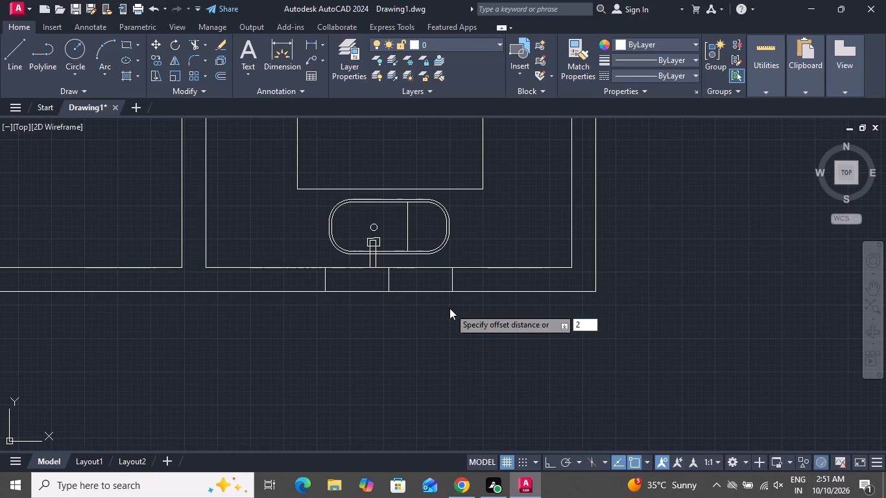
key("shift+quotedbl")
key("Return")
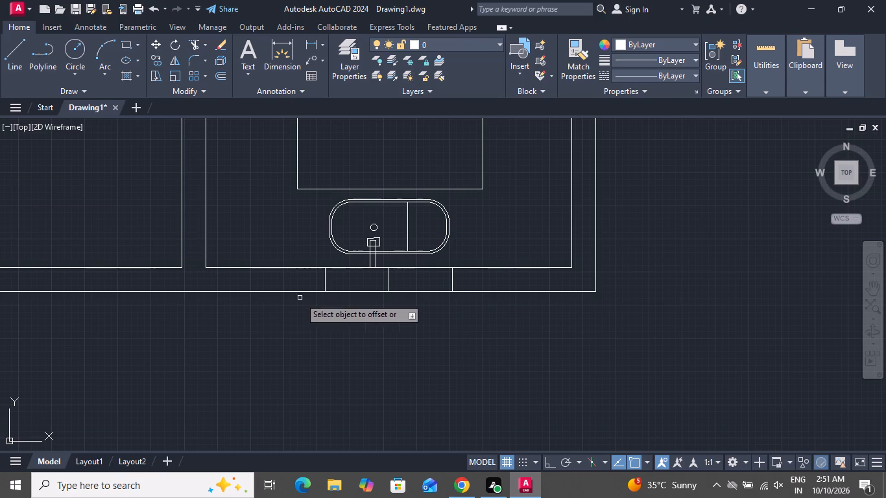
left_click(325, 282)
left_click(305, 281)
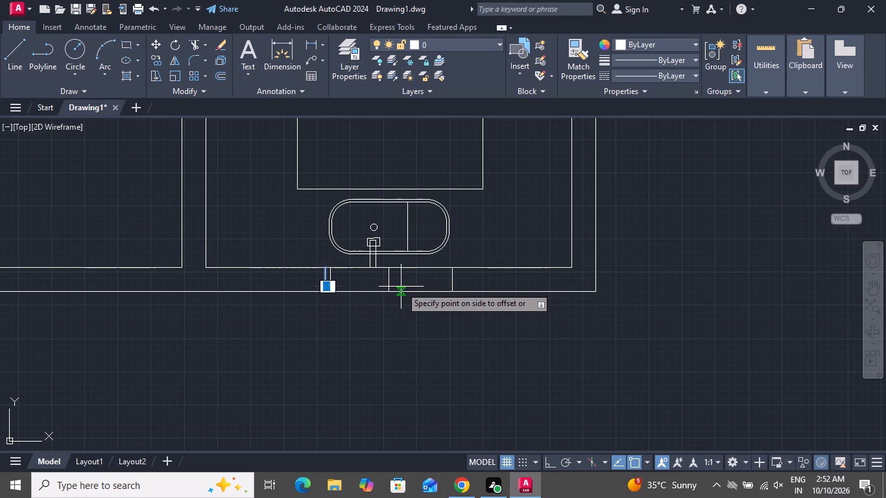
left_click(309, 273)
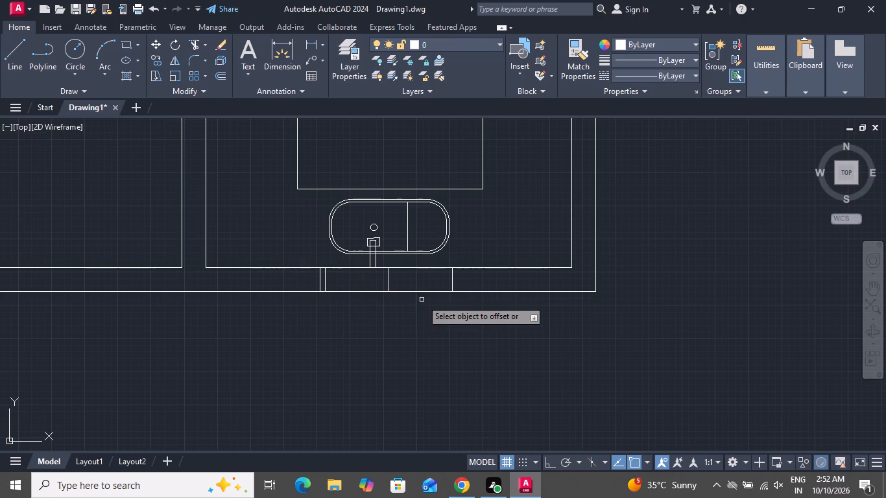
left_click(452, 281)
left_click(464, 280)
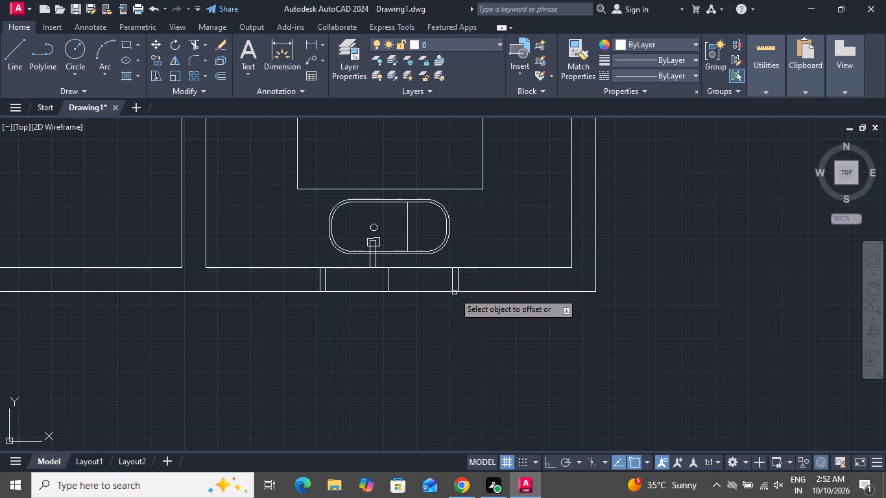
scroll(365, 309, "down", 1)
scroll(365, 309, "up", 2)
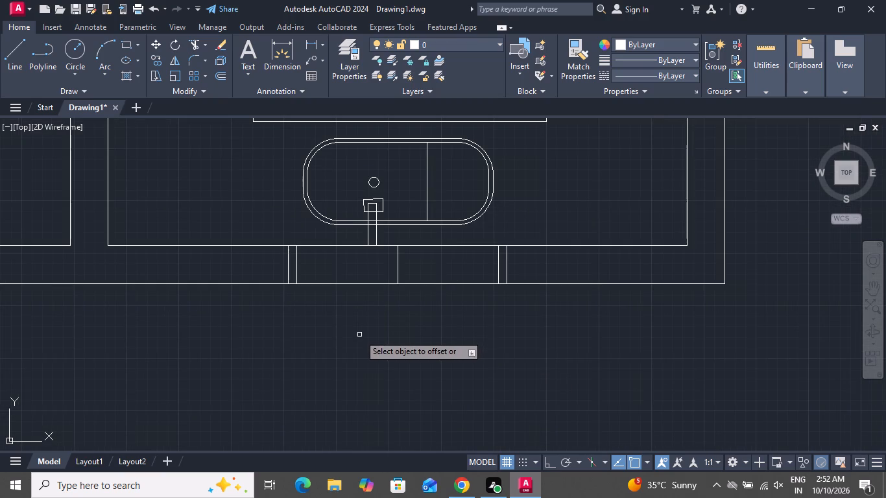
right_click(359, 335)
left_click(398, 219)
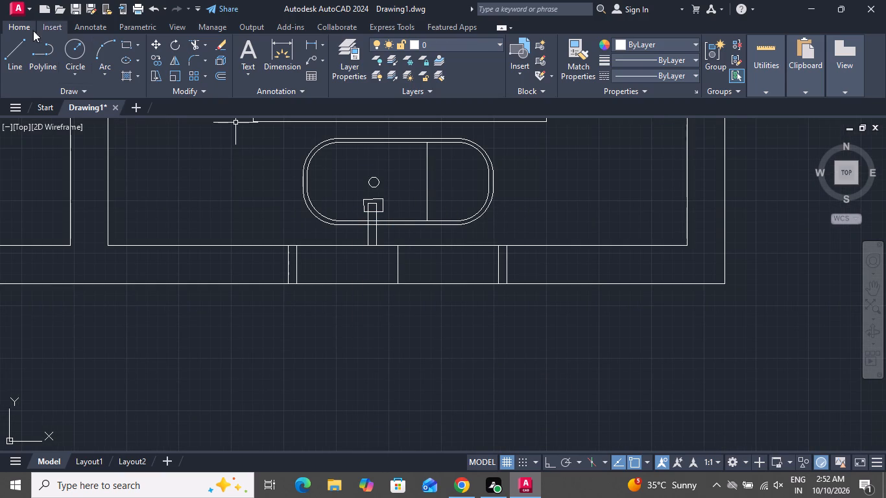
Draw a horizontal line about 4' long at mid-thickness of the lower wall, between the two inner side lines.
left_click(12, 41)
scroll(285, 257, "up", 2)
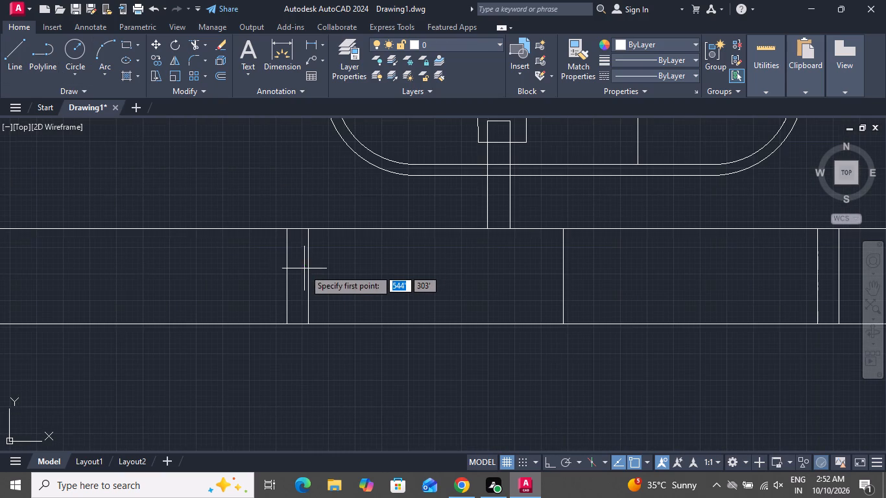
left_click(309, 273)
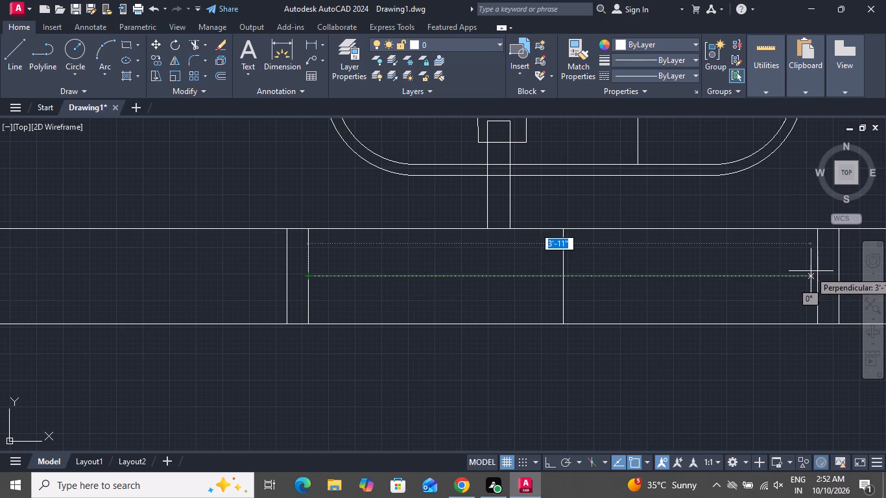
left_click(819, 280)
right_click(819, 280)
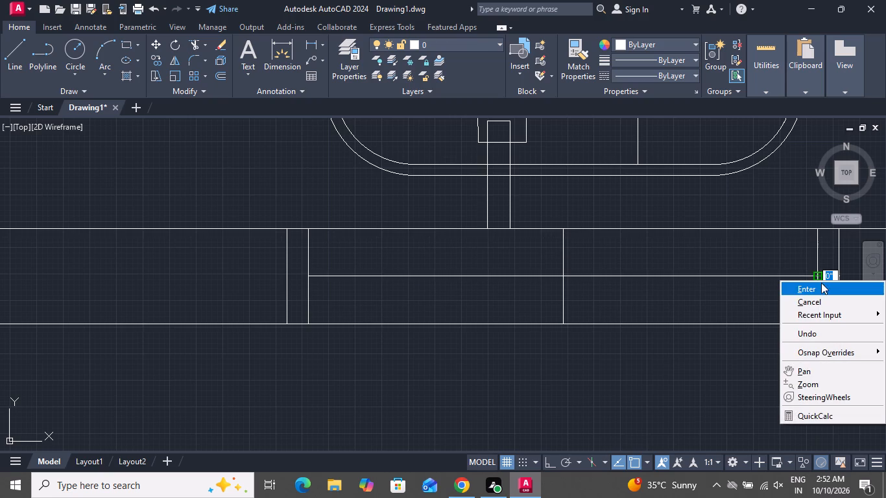
left_click(824, 300)
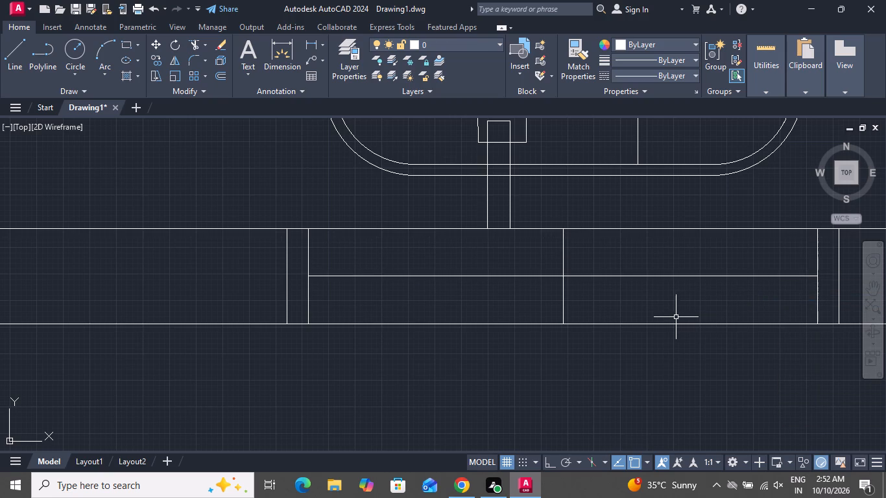
Offset the horizontal mid-thickness line of the kitchen window in the lower wall by 1" to both sides.
key("o")
key("space")
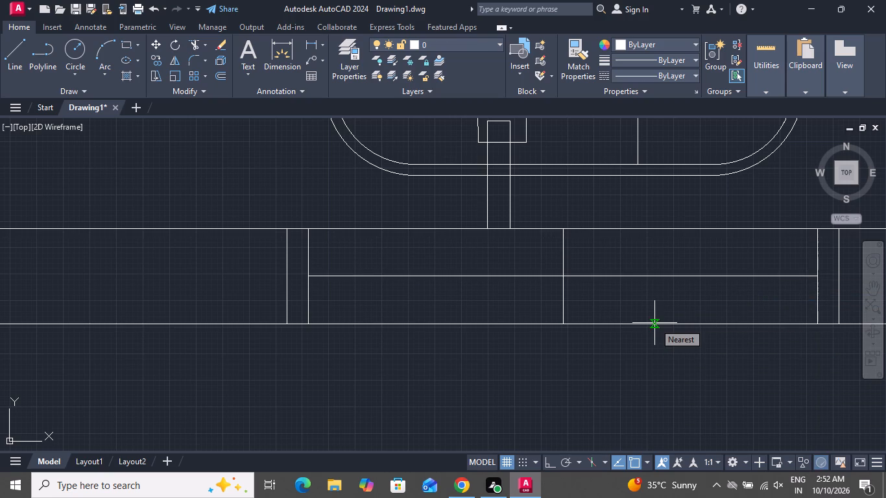
key("1")
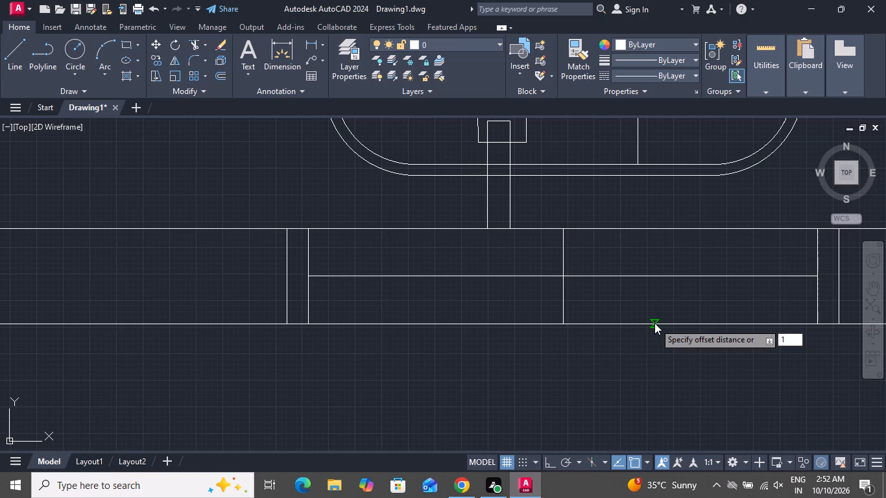
key("shift+quotedbl")
key("Return")
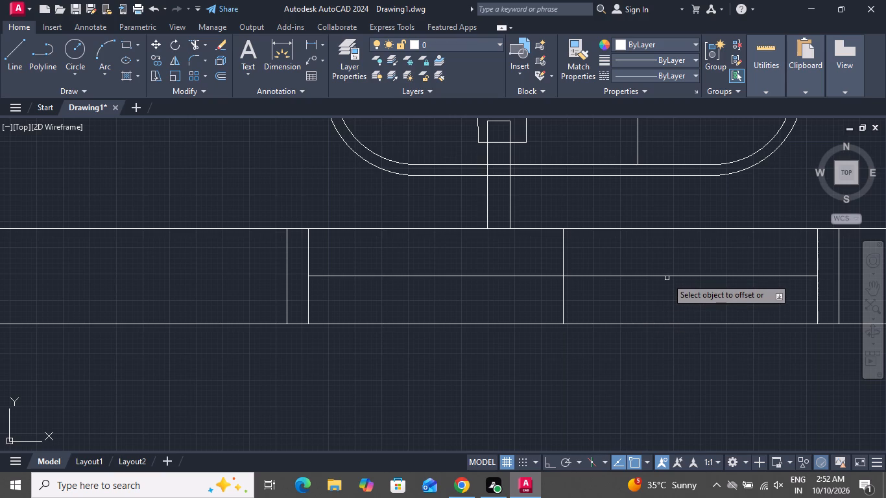
left_click(667, 277)
left_click(668, 295)
left_click(676, 276)
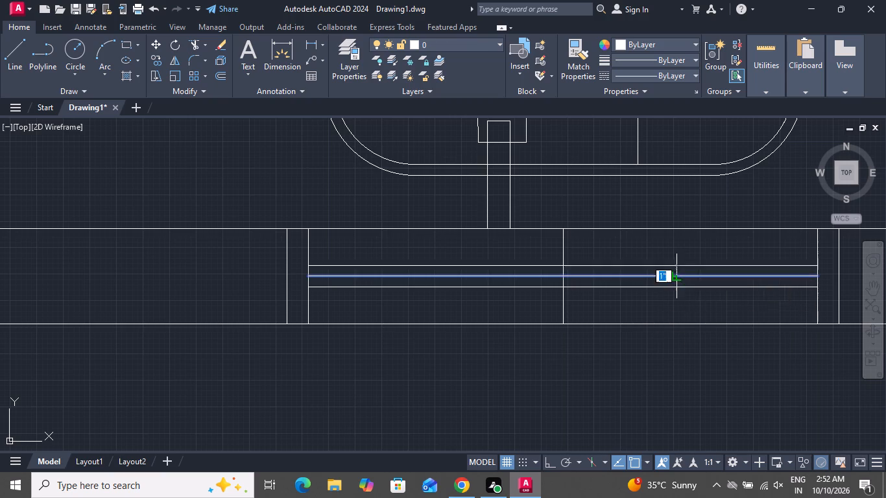
left_click(678, 268)
right_click(677, 303)
left_click(695, 319)
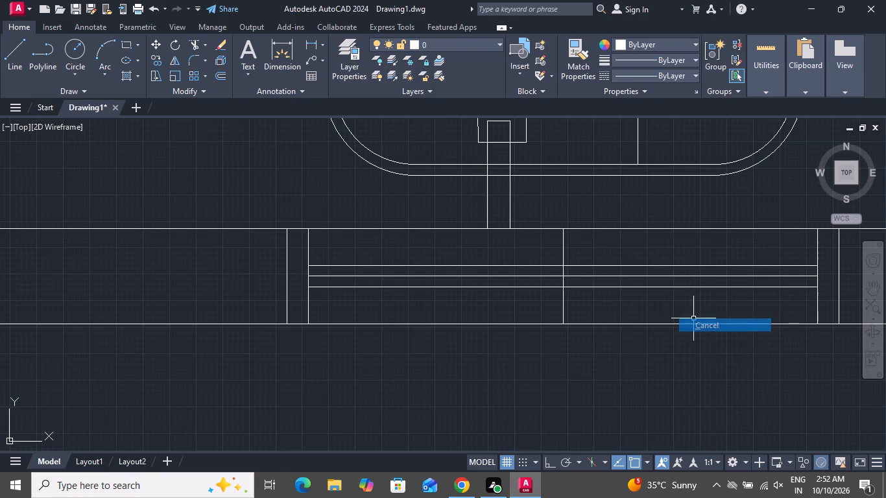
Delete the window's middle vertical line and its original horizontal centre line, keeping the two offset lines.
scroll(577, 272, "up", 2)
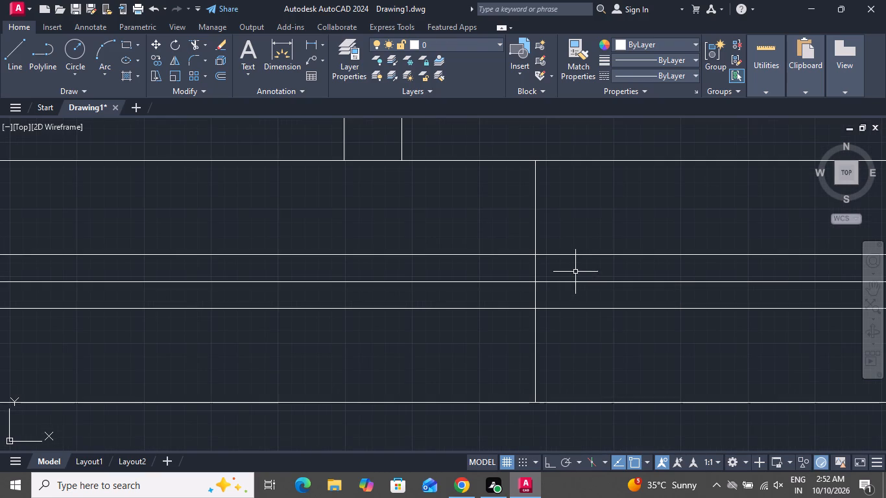
left_click(575, 272)
left_click(523, 287)
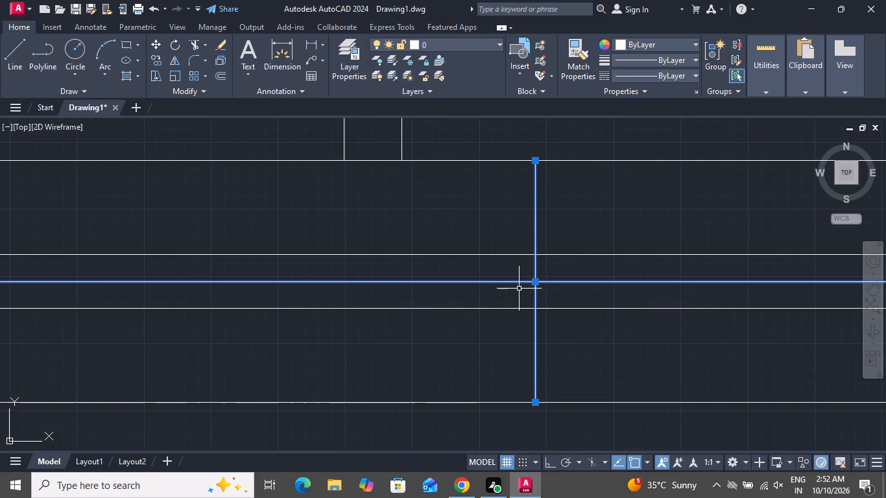
key("Delete")
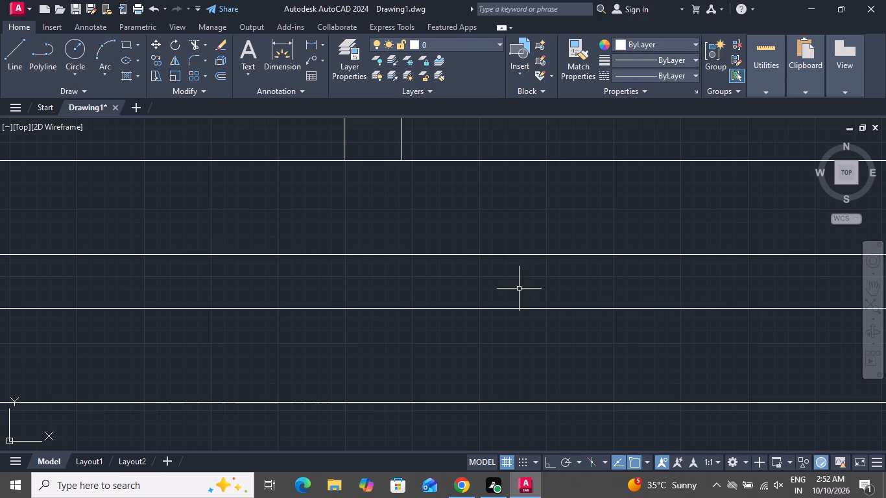
Delete the edges of the small wide rectangle around the sink faucet's tip, beginning with the upper and right-hand ones.
scroll(505, 292, "down", 5)
scroll(492, 300, "up", 1)
scroll(492, 301, "down", 1)
scroll(496, 303, "up", 3)
scroll(505, 250, "down", 1)
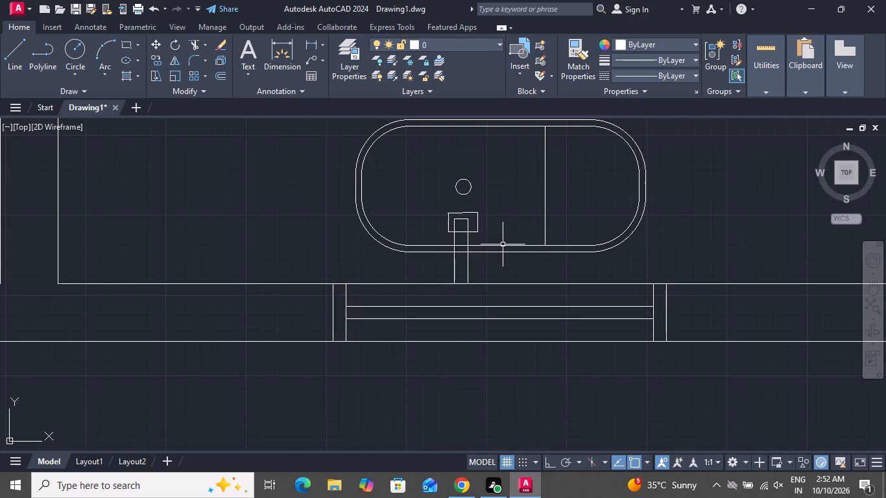
scroll(455, 211, "up", 1)
scroll(455, 211, "down", 1)
scroll(457, 212, "up", 1)
left_click(472, 214)
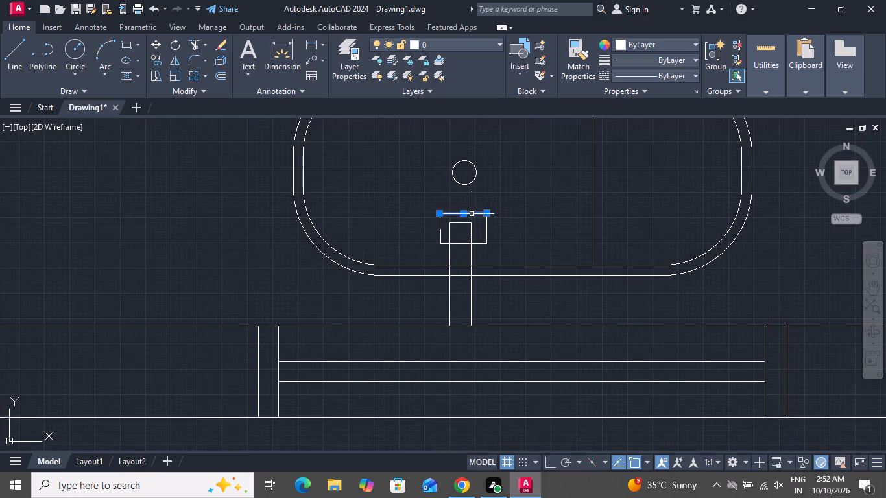
key("Delete")
scroll(494, 222, "up", 1)
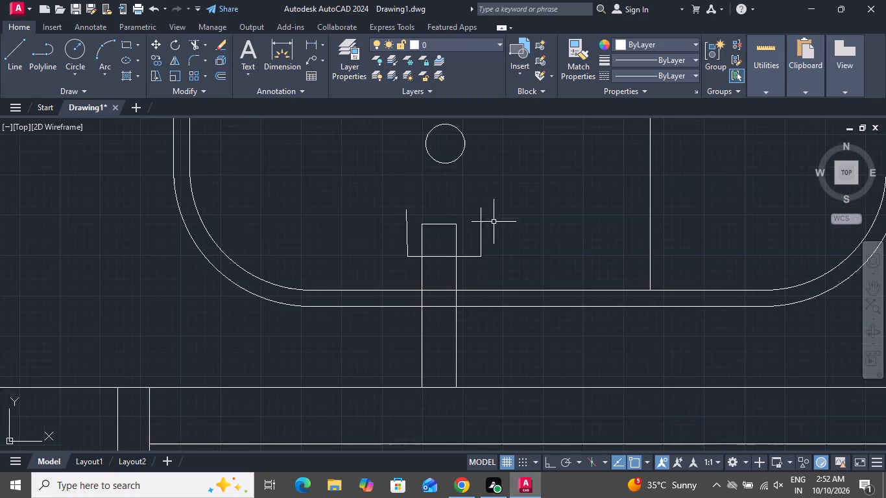
scroll(494, 222, "up", 2)
left_click_drag(473, 230, 464, 250)
left_click(433, 299)
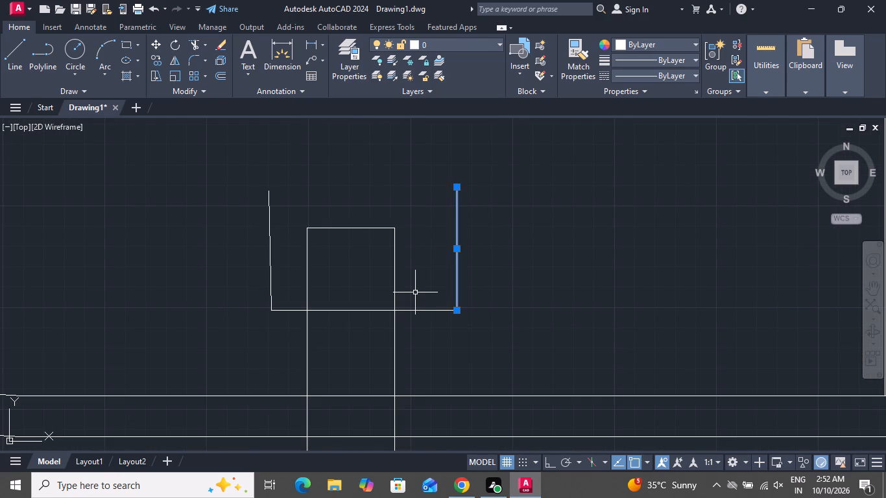
key("BackSpace")
key("Delete")
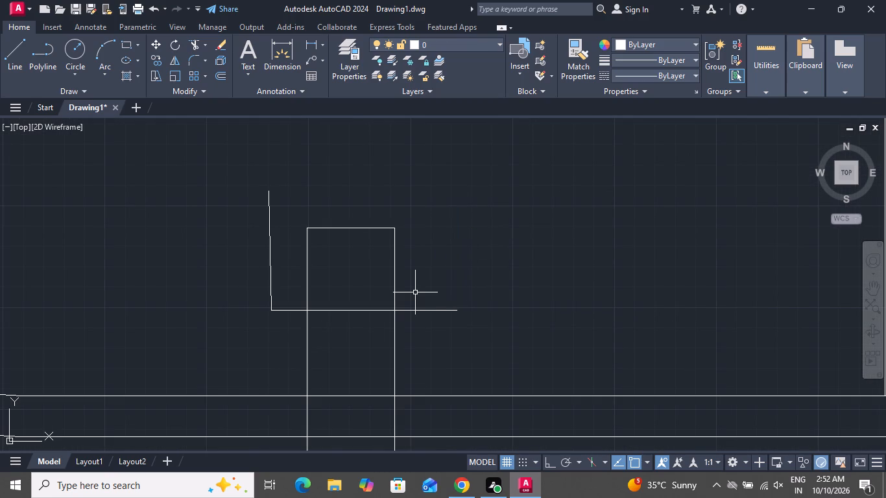
left_click(424, 295)
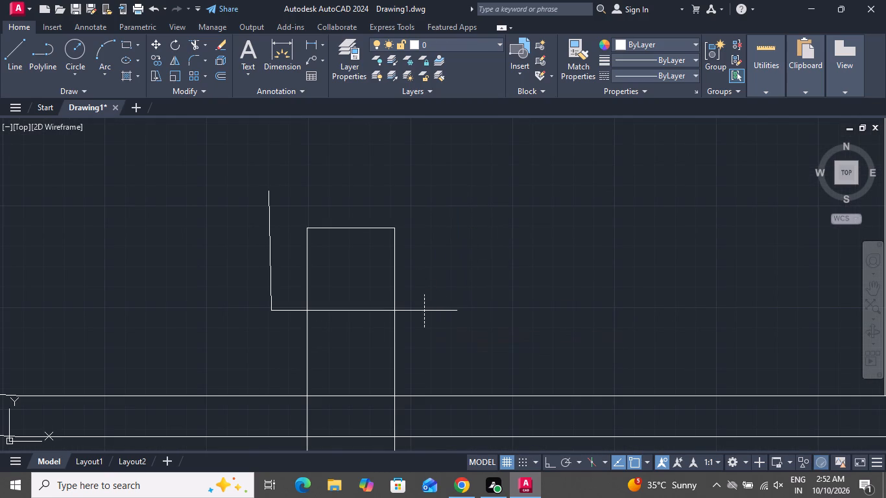
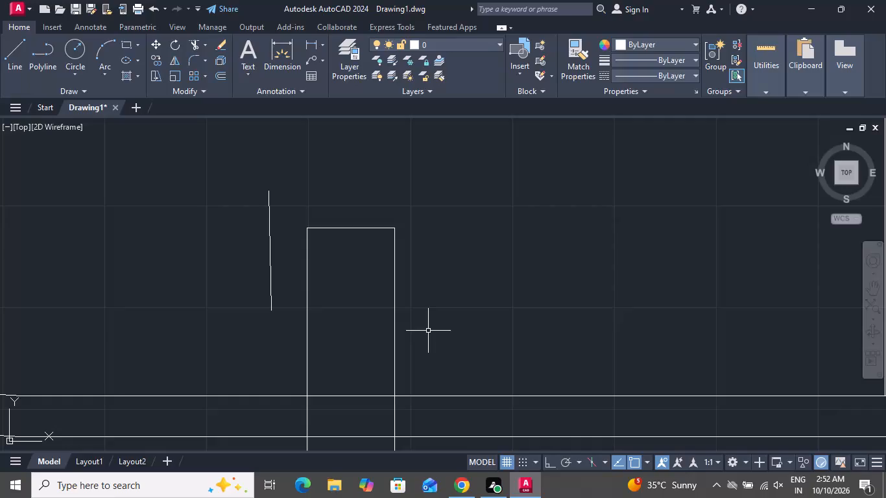
Delete the stray near-vertical line beside the sink faucet.
left_click(296, 173)
left_click(219, 320)
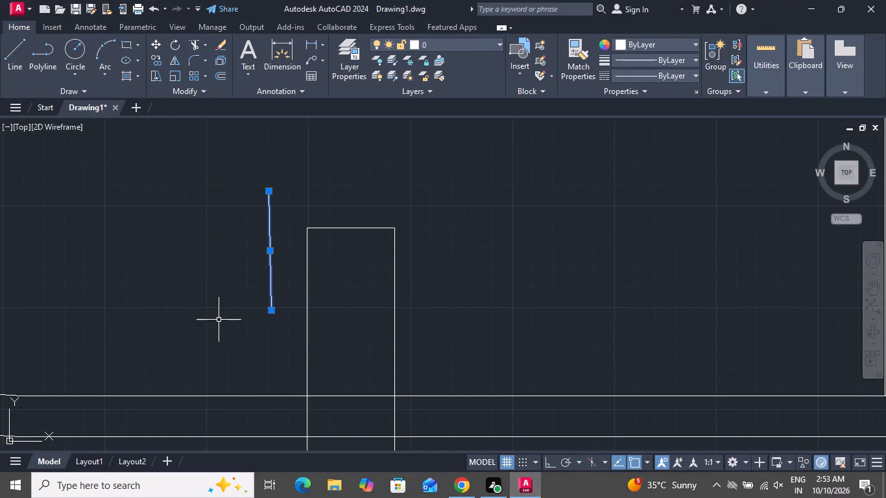
key("Delete")
key("Delete")
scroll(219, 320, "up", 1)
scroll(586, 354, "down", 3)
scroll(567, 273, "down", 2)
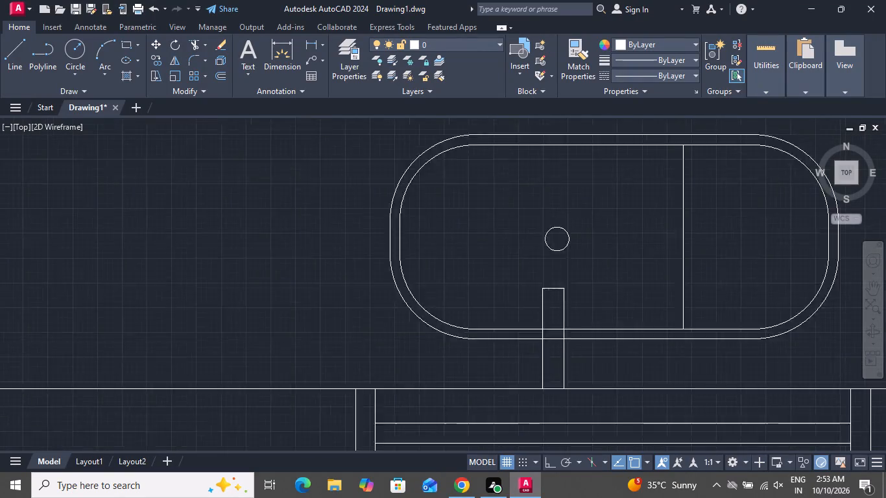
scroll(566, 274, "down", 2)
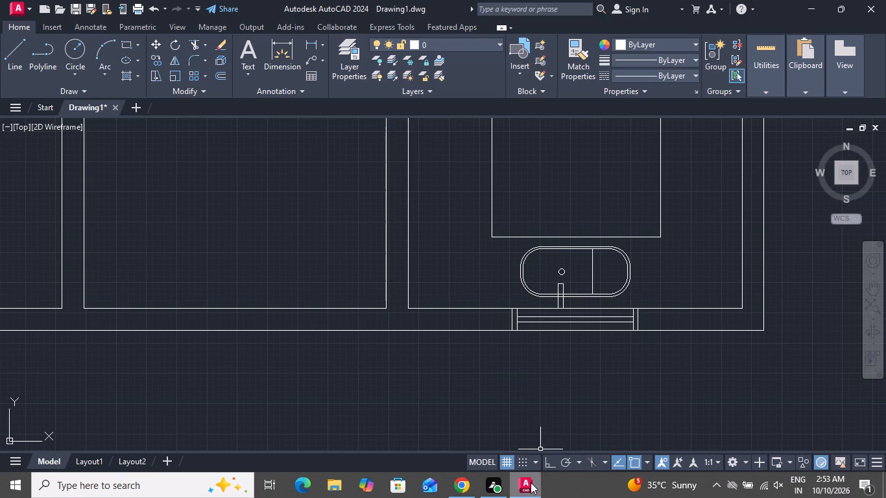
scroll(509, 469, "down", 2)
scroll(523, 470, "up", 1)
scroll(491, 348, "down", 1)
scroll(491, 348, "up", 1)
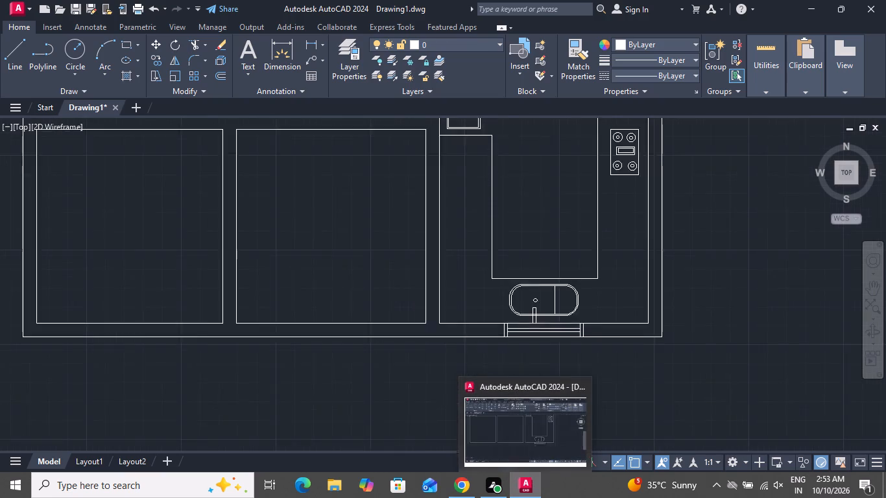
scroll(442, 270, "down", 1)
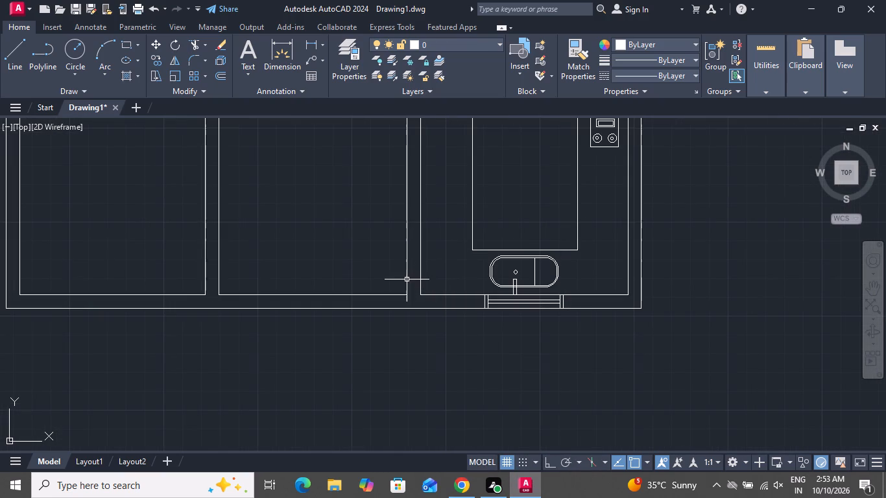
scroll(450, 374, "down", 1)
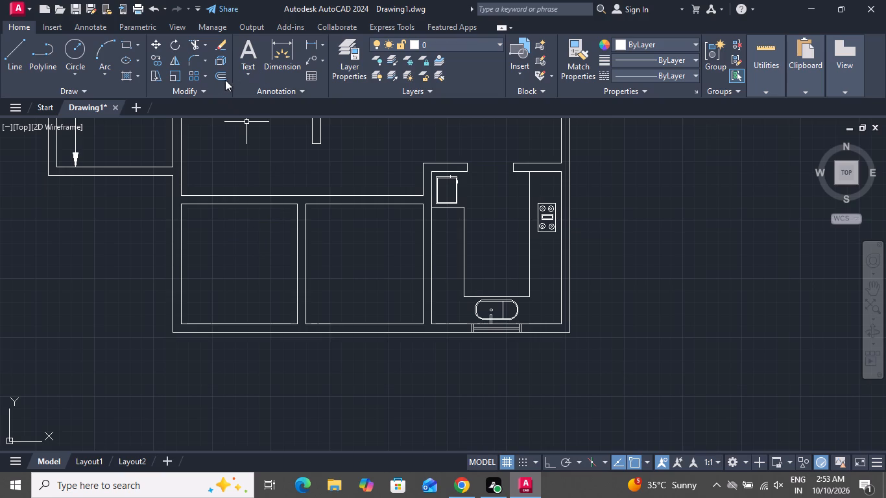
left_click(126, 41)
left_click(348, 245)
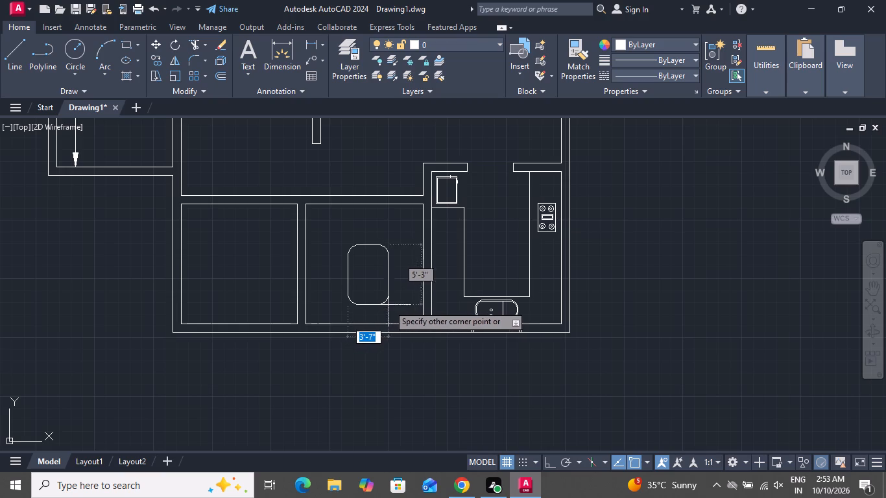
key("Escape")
Set the Rectangle command's fillet radius by picking two points in the empty area outside the kitchen's outer side wall.
type("re")
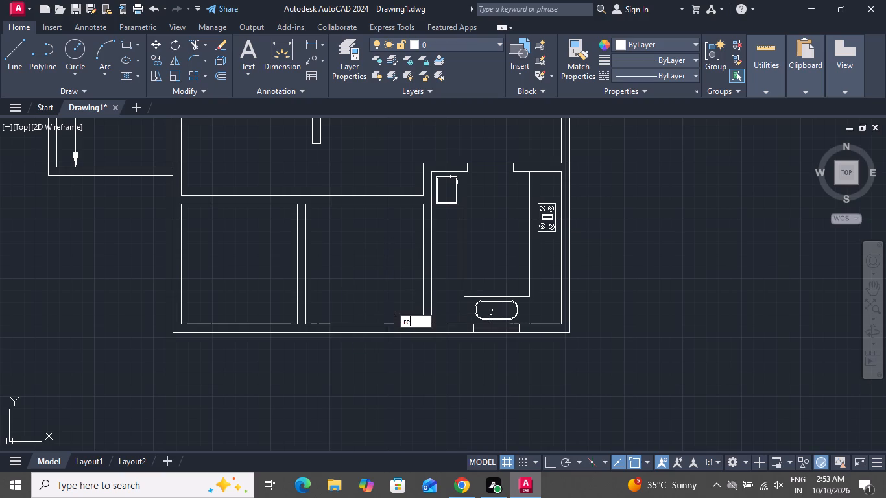
key("c")
key("space")
type("f")
key("space")
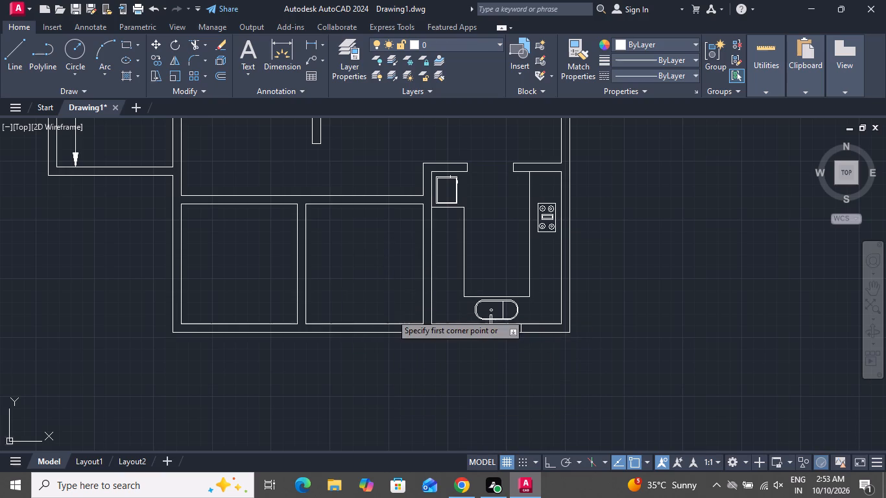
type("o")
key("space")
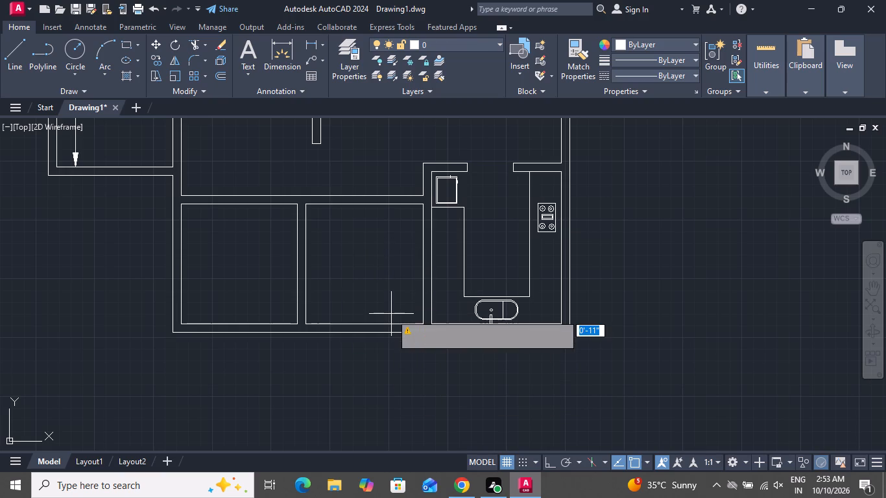
left_click(697, 201)
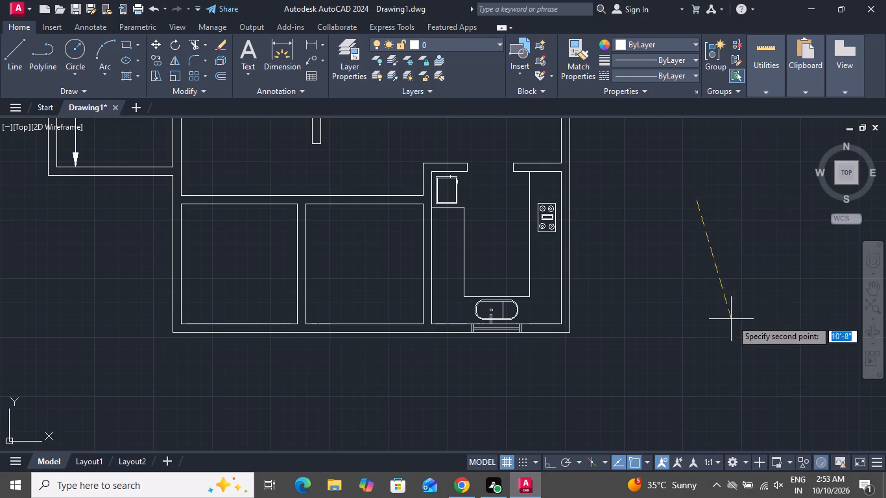
left_click(750, 289)
left_click(750, 289)
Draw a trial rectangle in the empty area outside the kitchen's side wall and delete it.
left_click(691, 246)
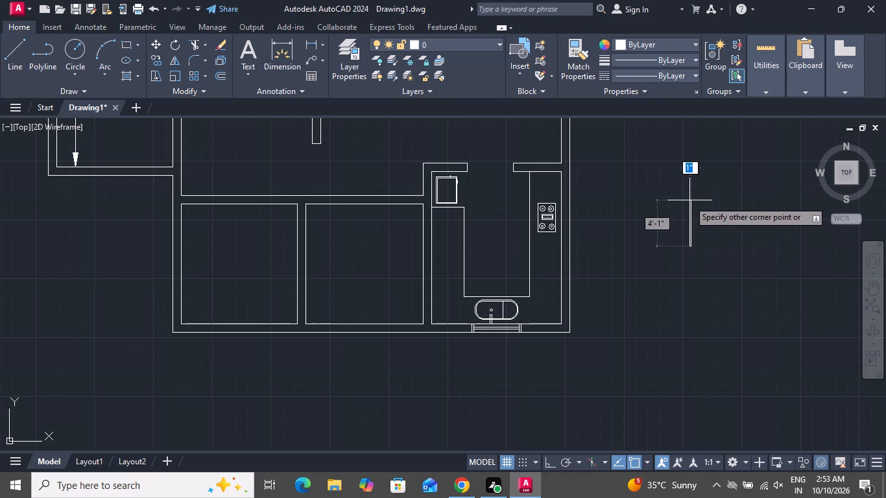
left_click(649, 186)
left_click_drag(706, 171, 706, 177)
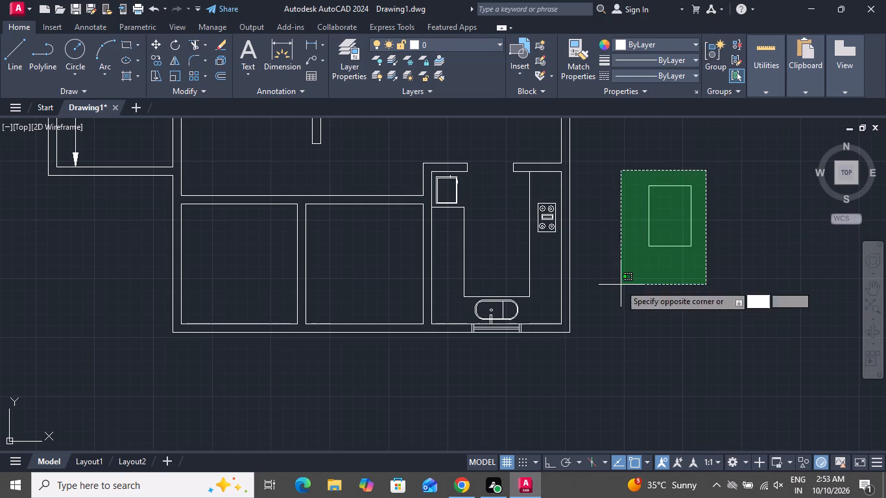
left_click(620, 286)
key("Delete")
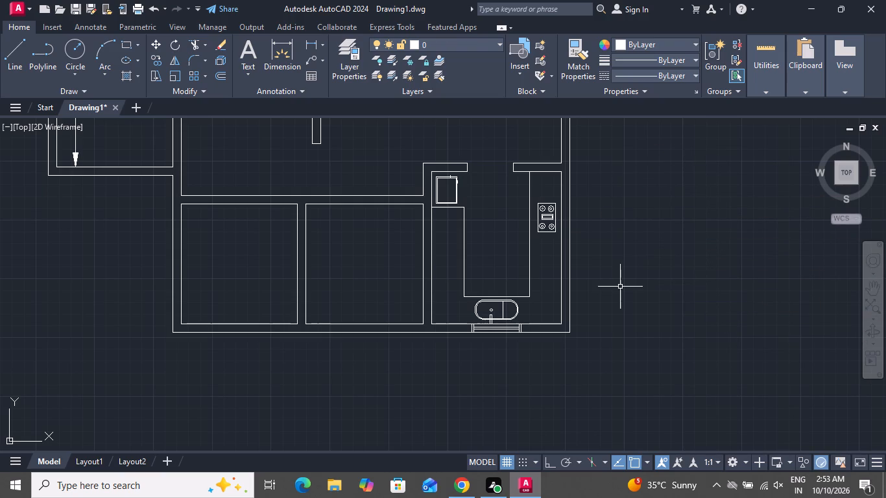
Draw a square-cornered rectangle about 3' wide and 5' tall inside the room adjoining the kitchen.
left_click(121, 43)
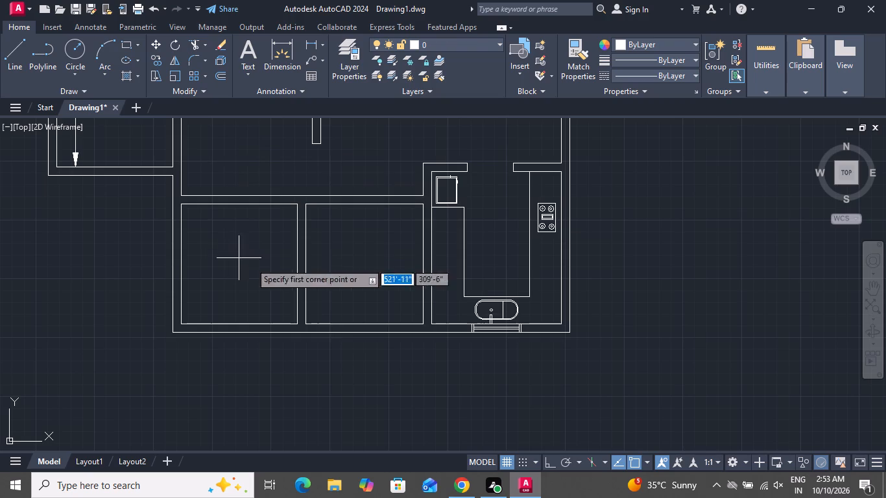
left_click(348, 245)
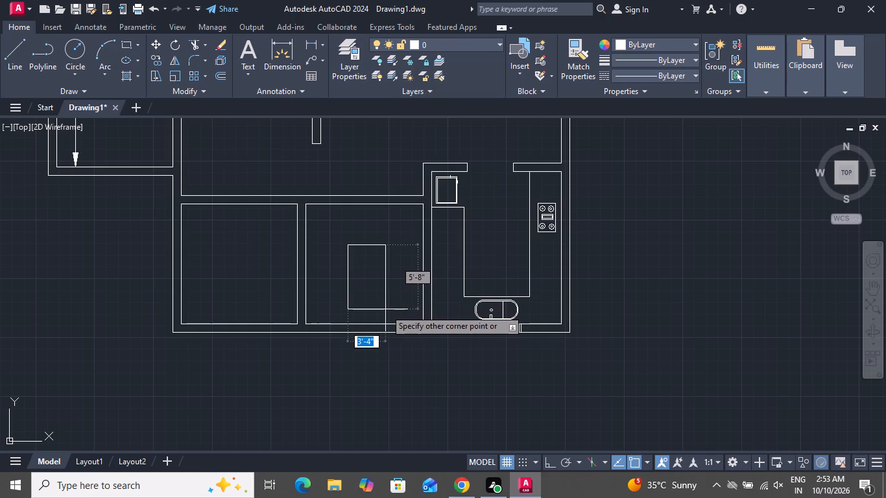
left_click(383, 302)
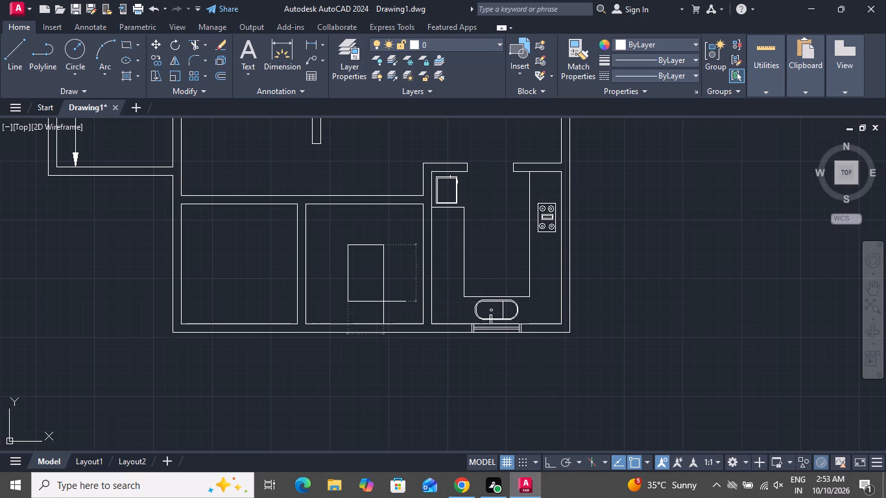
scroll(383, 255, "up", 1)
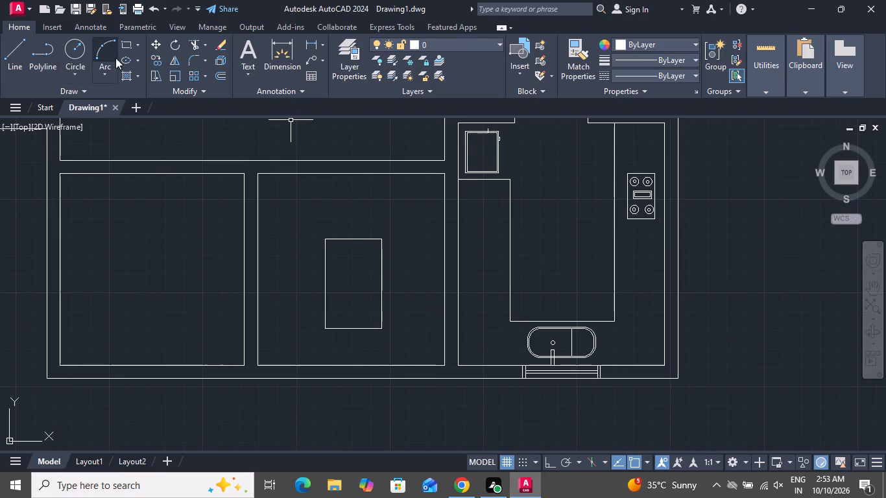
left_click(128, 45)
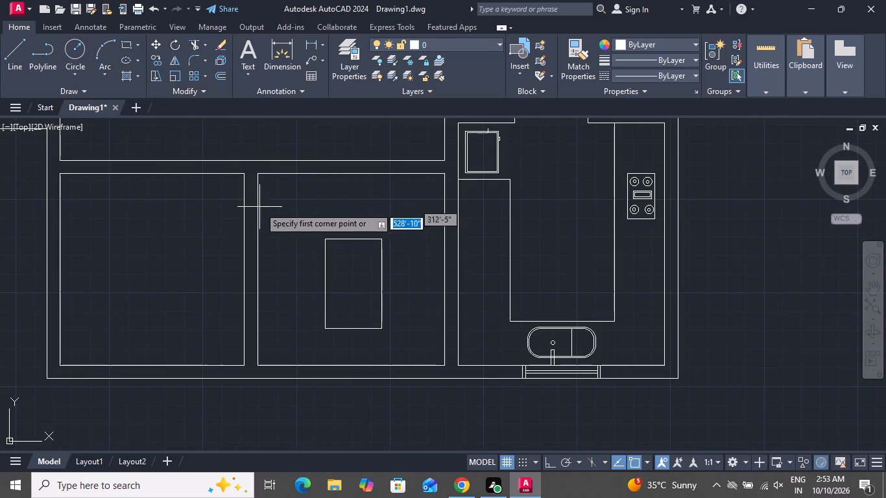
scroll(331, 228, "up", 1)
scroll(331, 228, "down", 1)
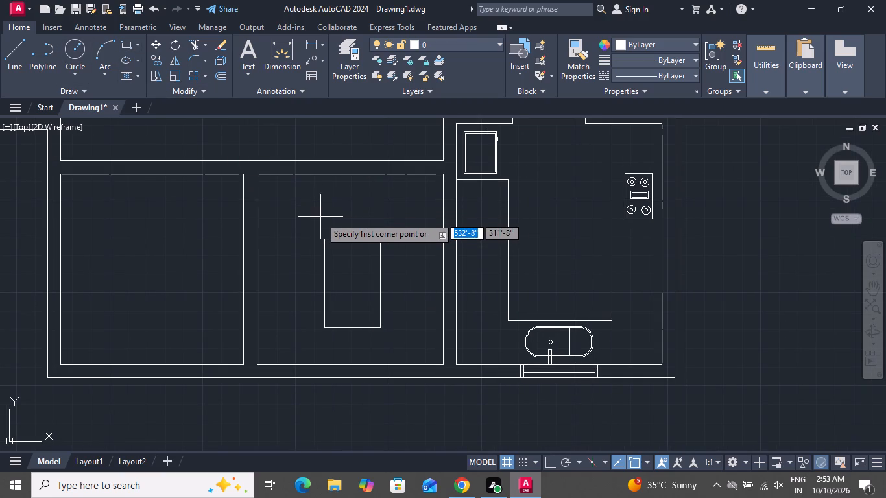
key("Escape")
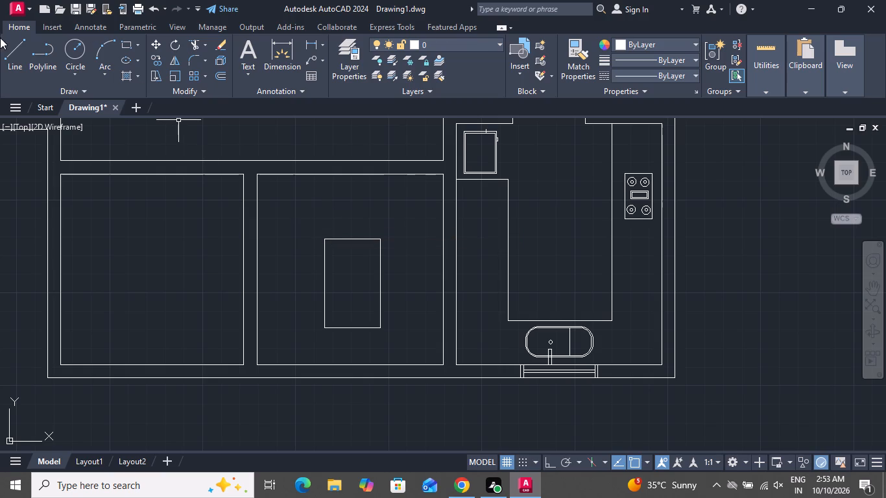
With Ortho on, draw a three-sided line outline about 1'-5" wide and 10" deep on the new rectangle's upper edge.
left_click(18, 49)
scroll(245, 184, "up", 1)
scroll(245, 184, "down", 1)
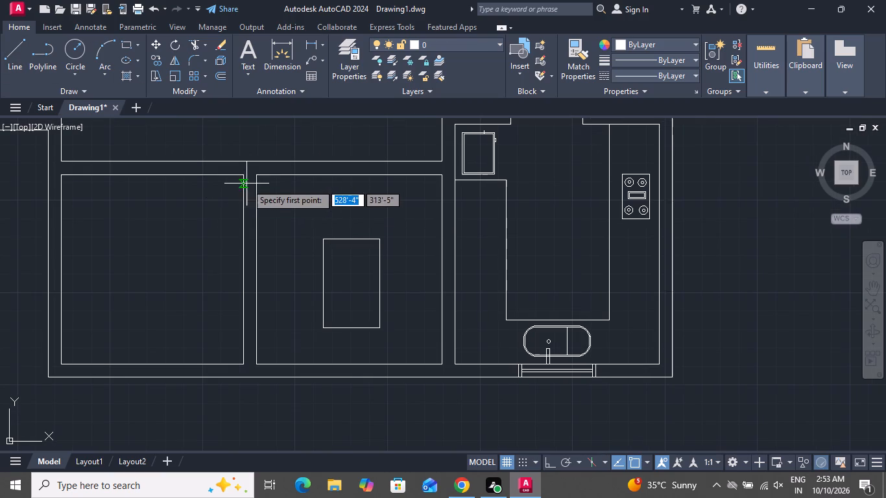
left_click(337, 241)
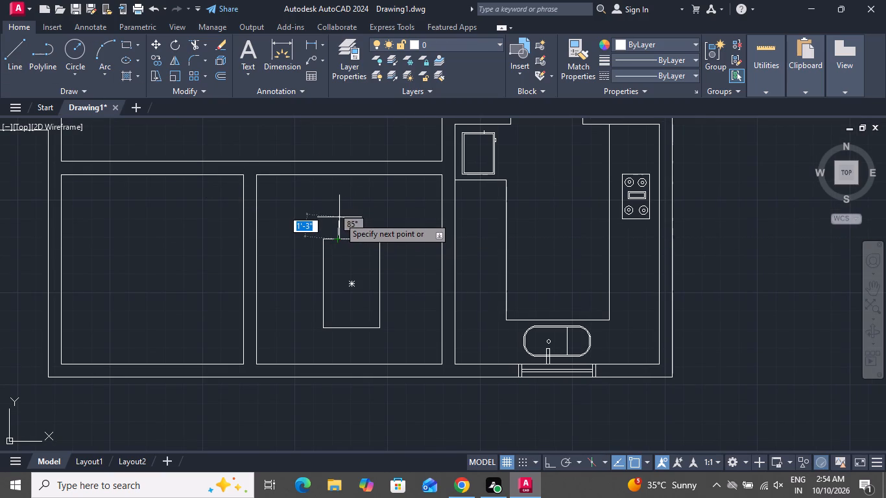
left_click(553, 465)
scroll(352, 237, "up", 2)
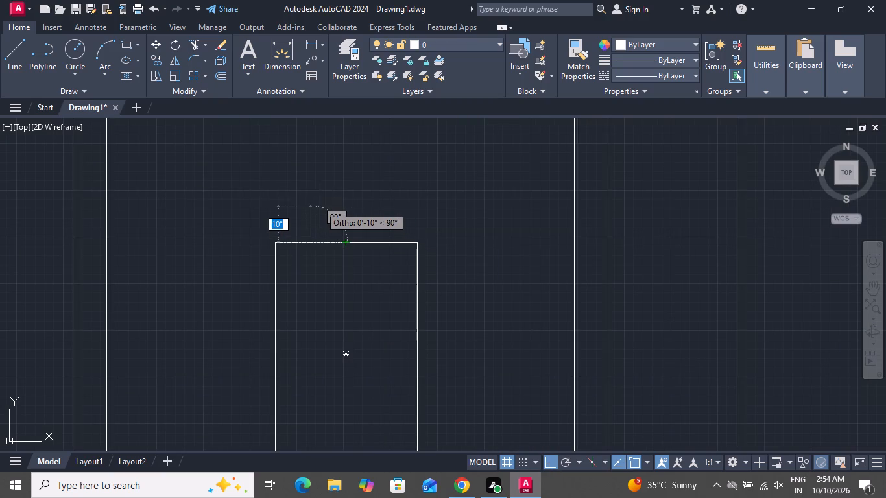
left_click(320, 206)
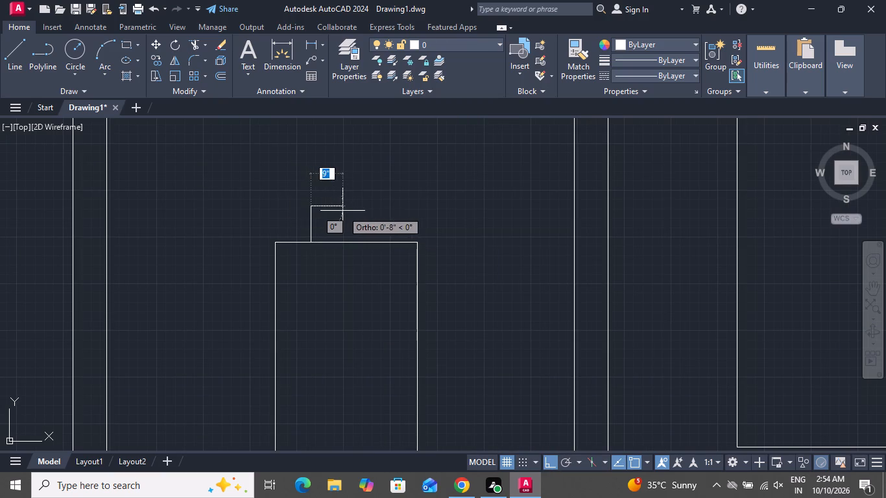
left_click(375, 207)
left_click(378, 243)
right_click(378, 243)
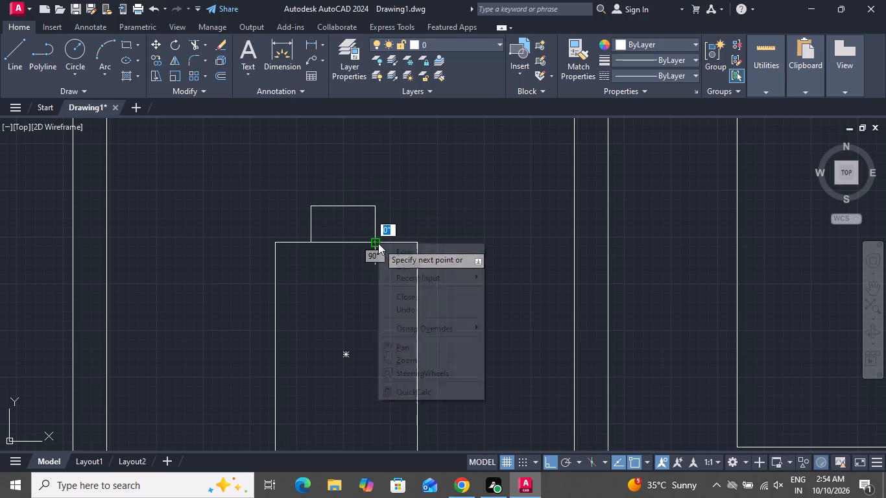
left_click(409, 265)
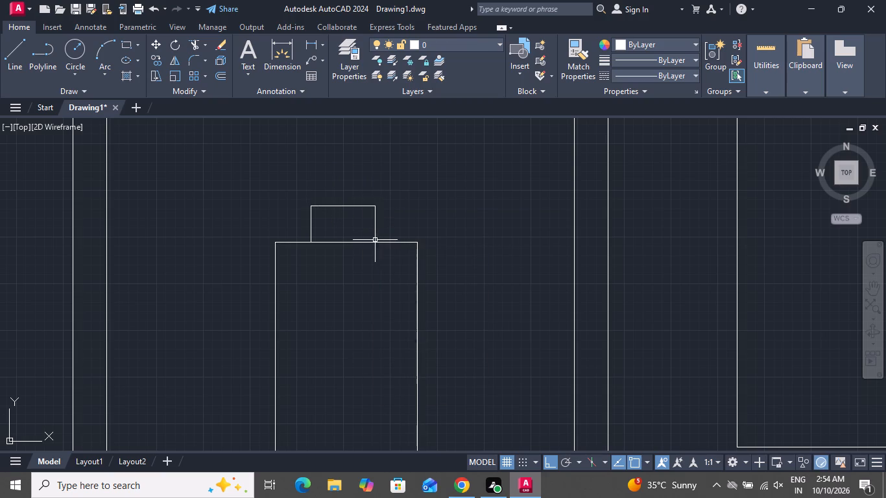
Draw a horizontal line across the small outline, just below its top edge, from side to side.
left_click(5, 46)
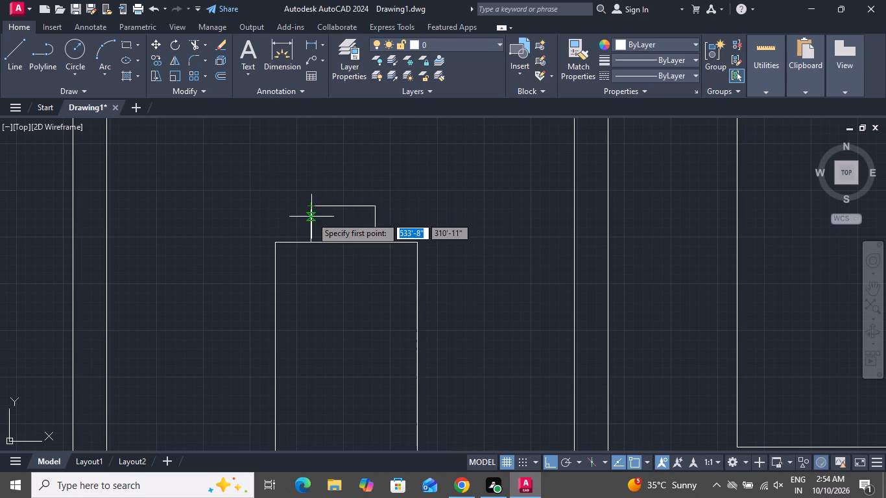
left_click(311, 215)
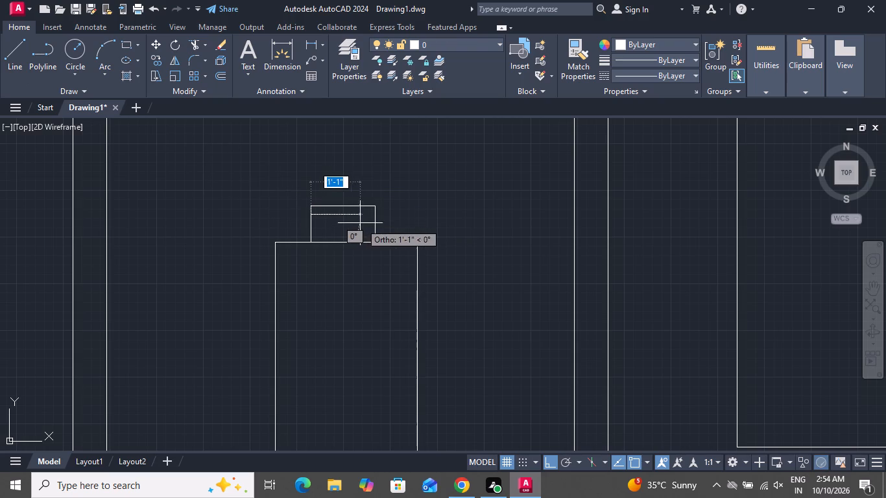
left_click(374, 218)
right_click(375, 218)
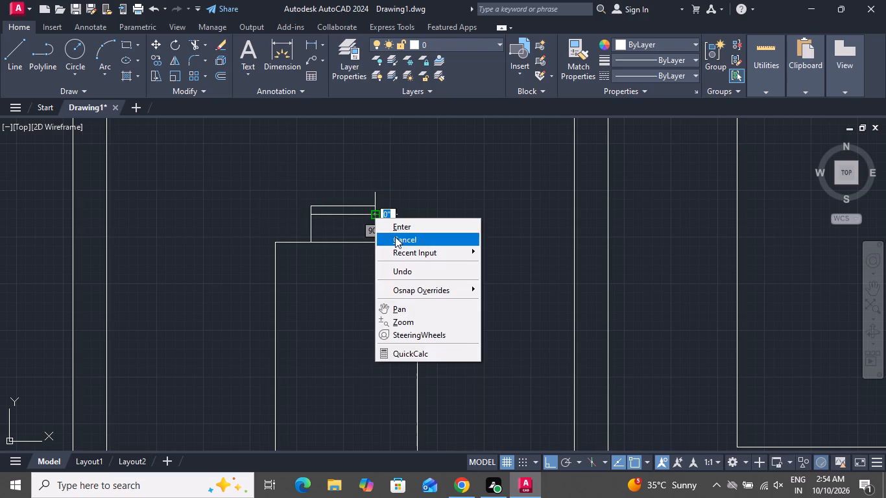
left_click(395, 237)
Draw a three-sided line outline about 1'-4" wide and 1'-1" deep on the upper part of the table's right edge.
scroll(414, 176, "down", 2)
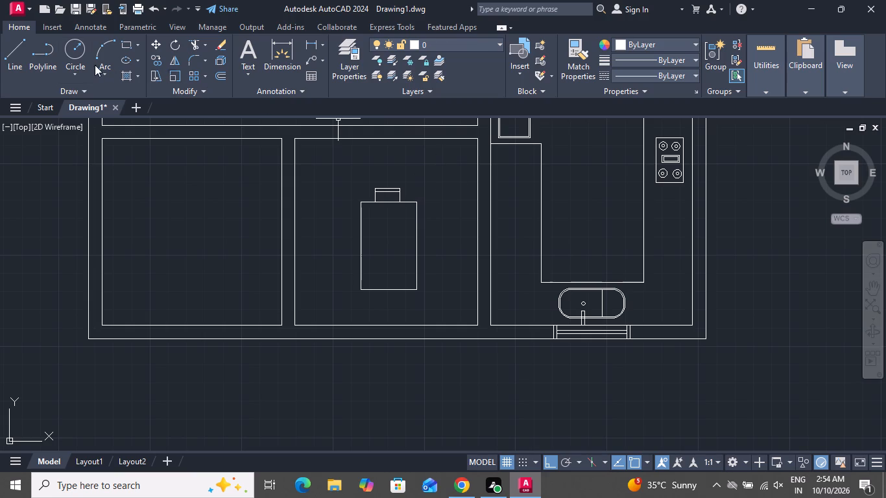
left_click(13, 51)
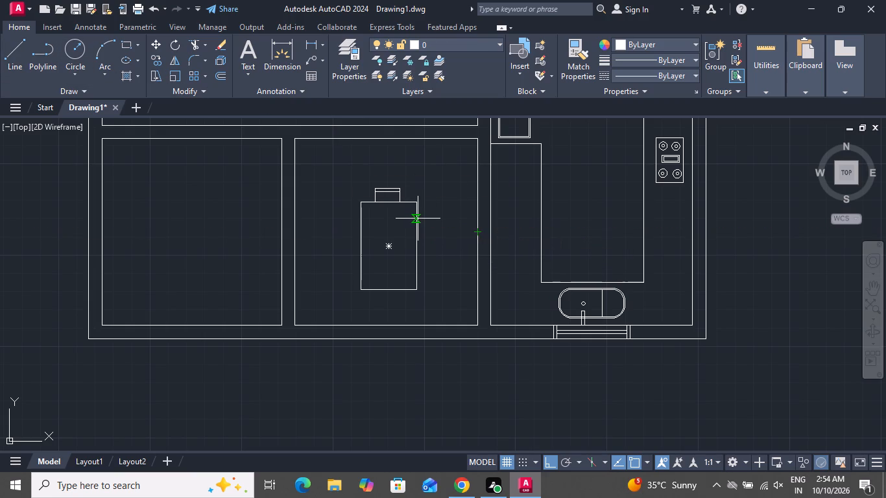
scroll(417, 219, "up", 1)
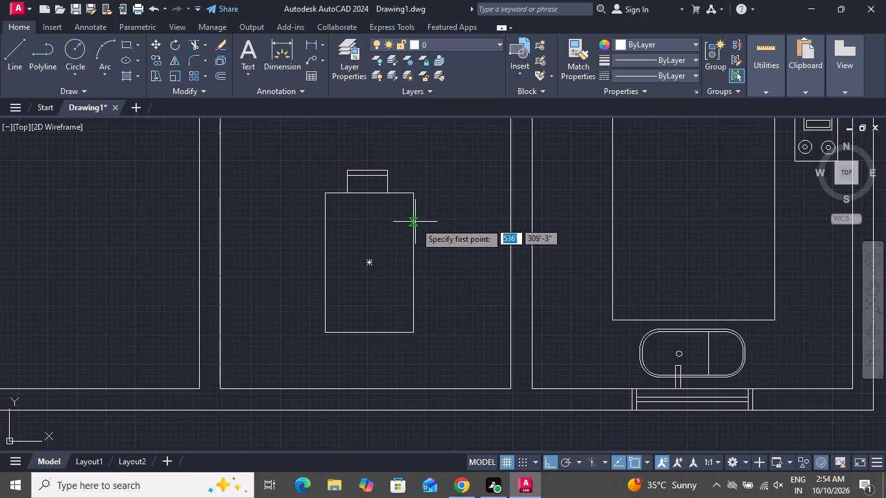
left_click(414, 222)
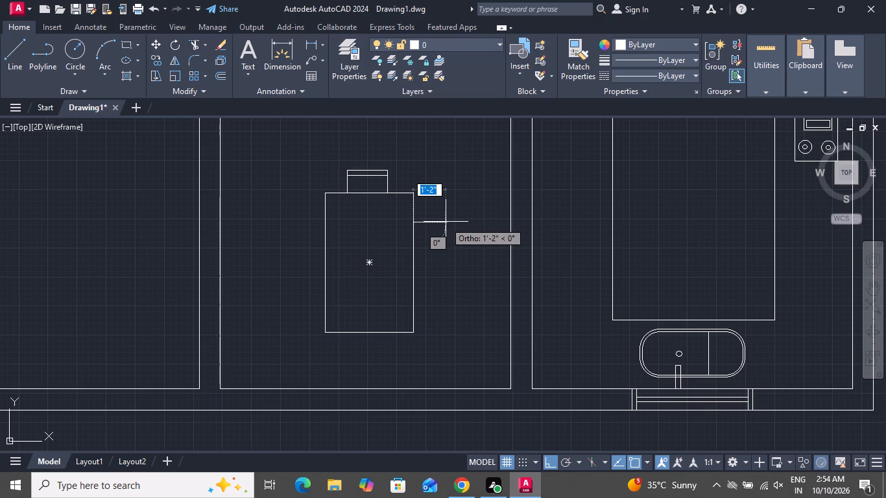
left_click(444, 221)
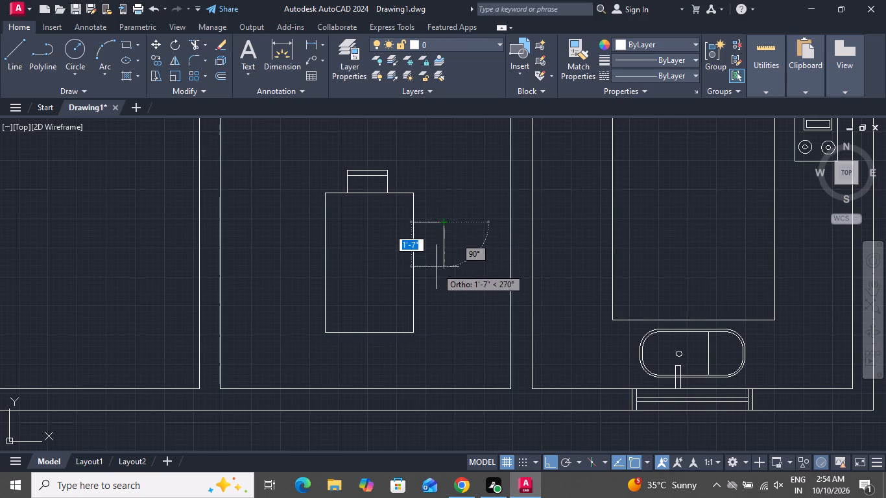
left_click(435, 259)
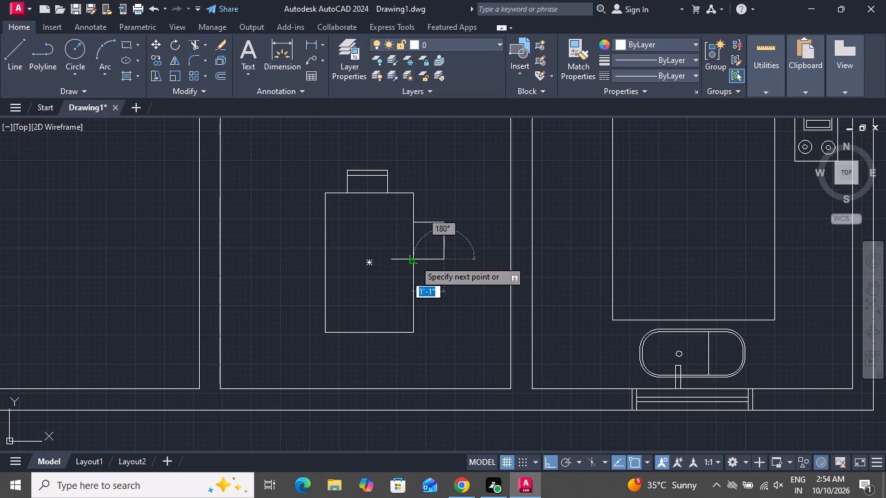
left_click(412, 260)
right_click(412, 257)
left_click(426, 273)
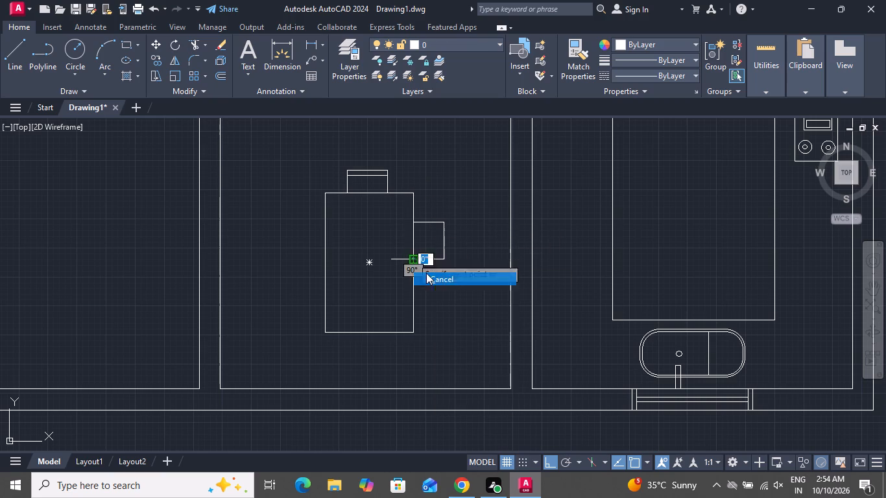
Draw a vertical backrest line about 1'-4" long across the right-side seat outline, just inside its outer edge.
left_click(7, 46)
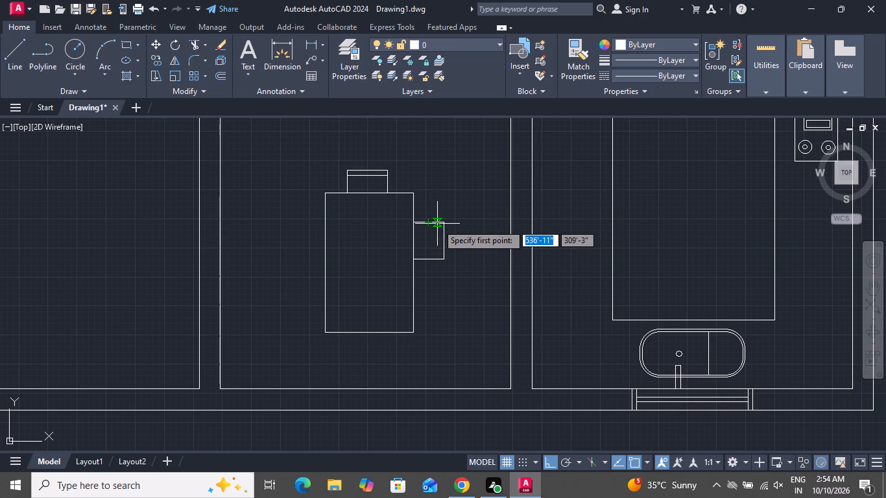
left_click(437, 224)
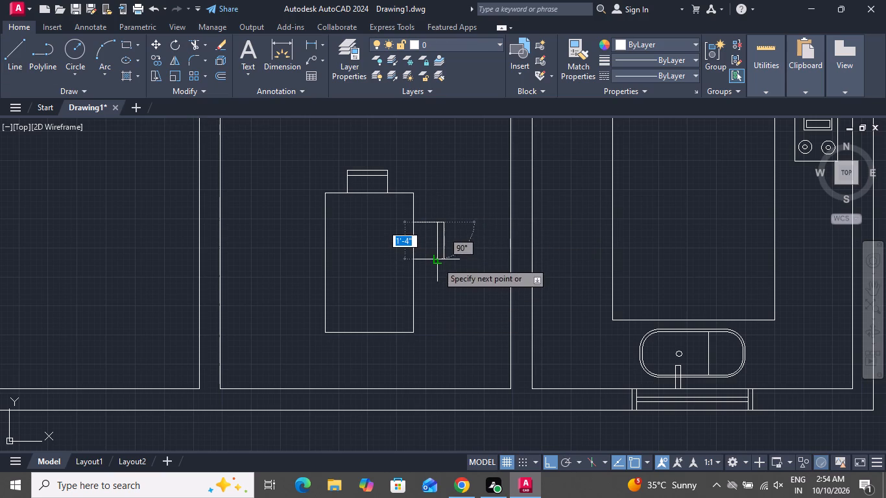
left_click(437, 262)
right_click(437, 259)
left_click(448, 282)
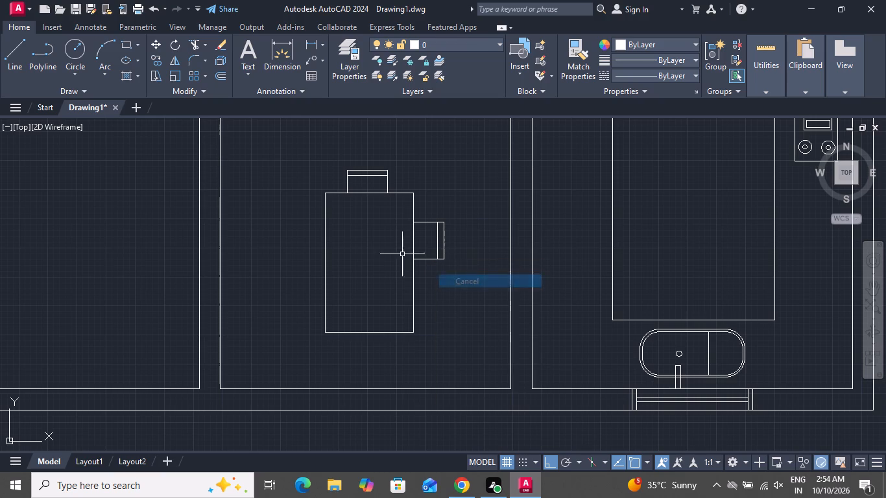
Copy the right-side seat with its backrest line straight down to the lower part of the table's right edge.
scroll(368, 255, "down", 1)
scroll(424, 226, "up", 1)
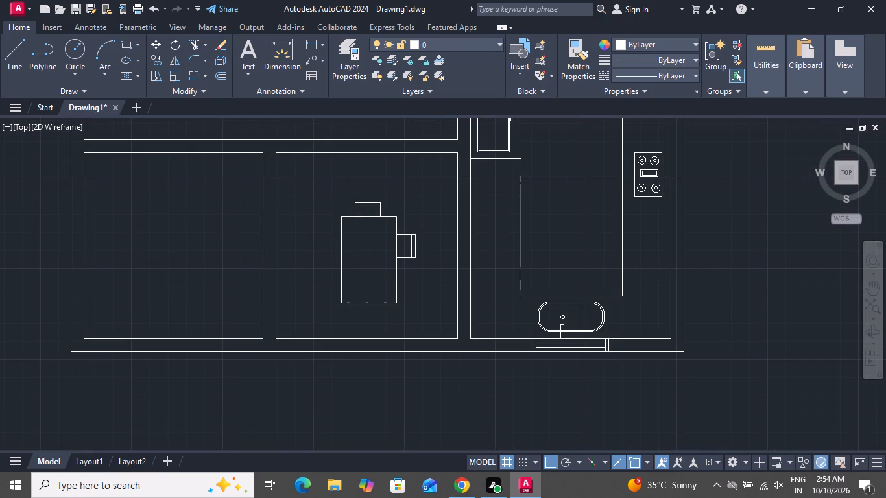
left_click(424, 226)
left_click(394, 289)
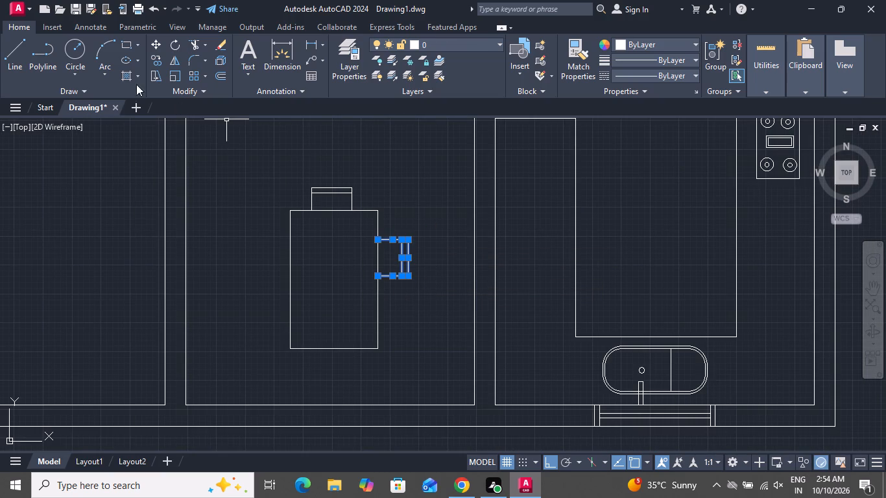
left_click(163, 58)
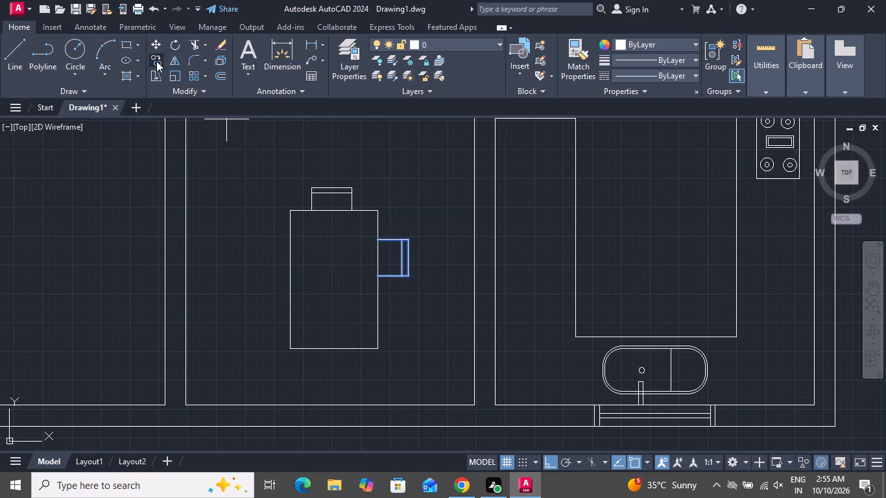
left_click(379, 240)
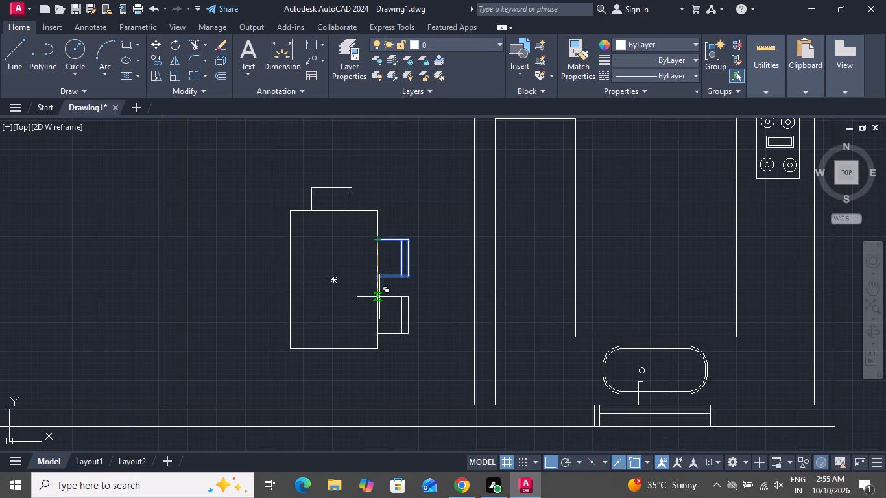
left_click(379, 297)
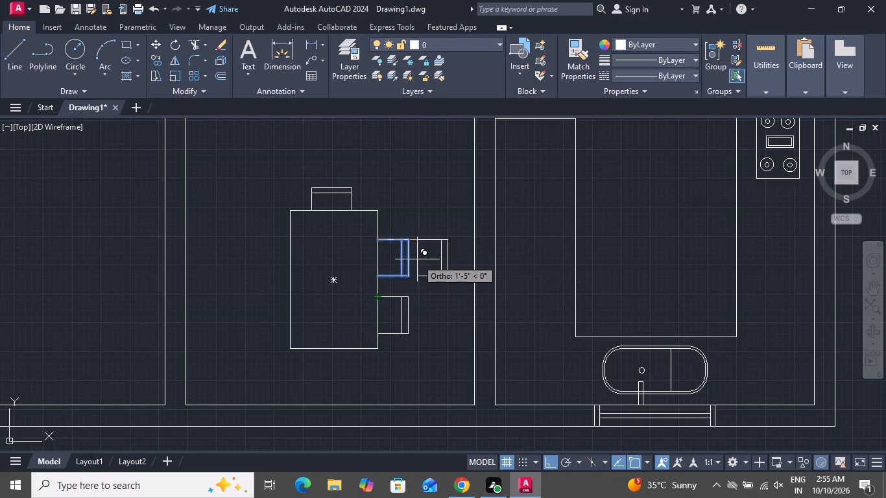
right_click(417, 259)
left_click(428, 279)
Move the original right-side seat slightly up along the table's edge, closer to the table's upper corner.
left_click_drag(422, 230, 422, 237)
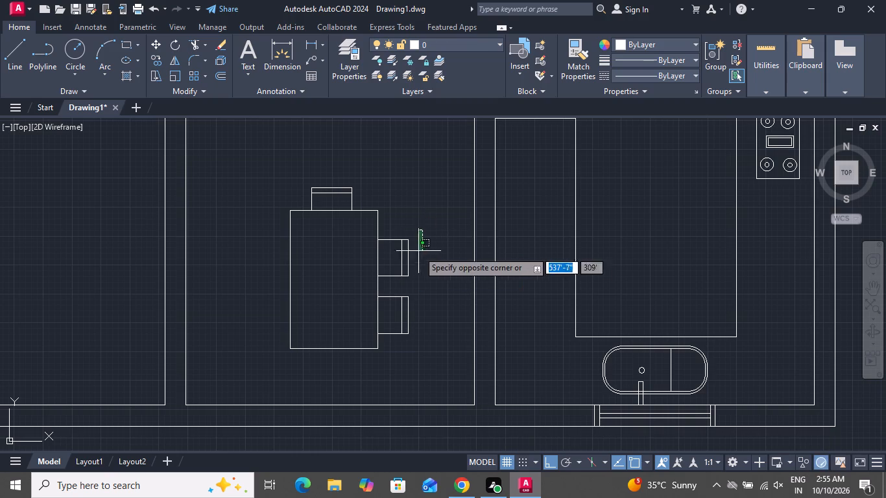
left_click(387, 279)
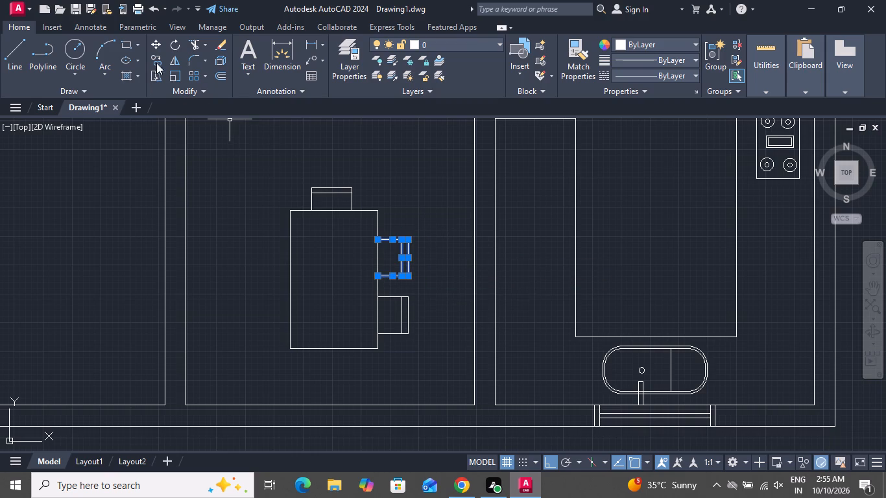
left_click(156, 42)
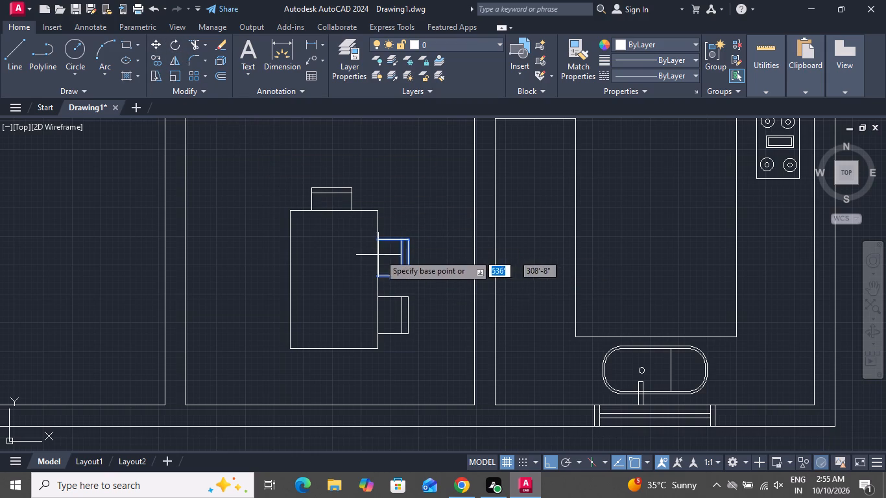
left_click(379, 238)
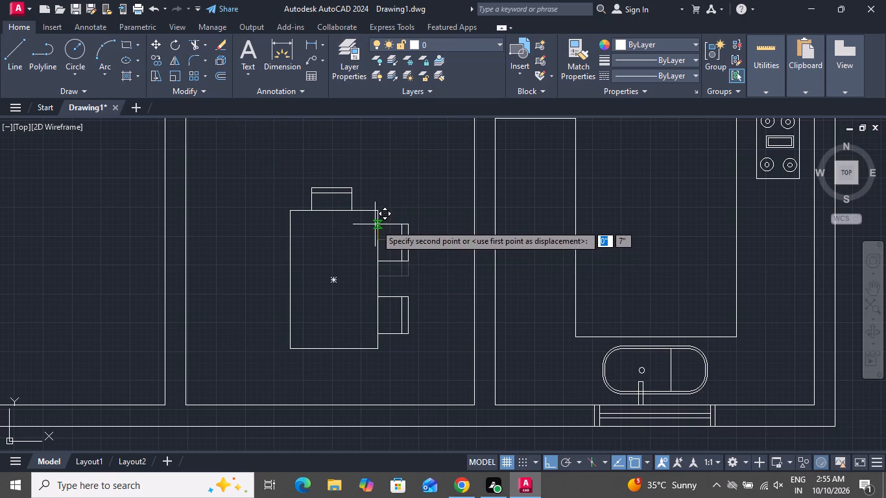
left_click(378, 228)
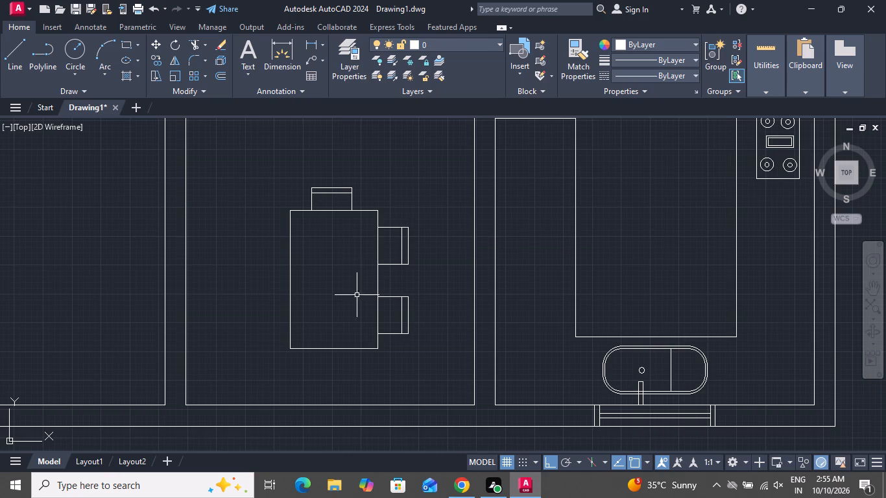
Draw a three-sided line outline about 1'-3" deep and 1'-4" wide on the table's left edge, level with the upper right seat.
scroll(367, 307, "down", 1)
scroll(350, 311, "up", 1)
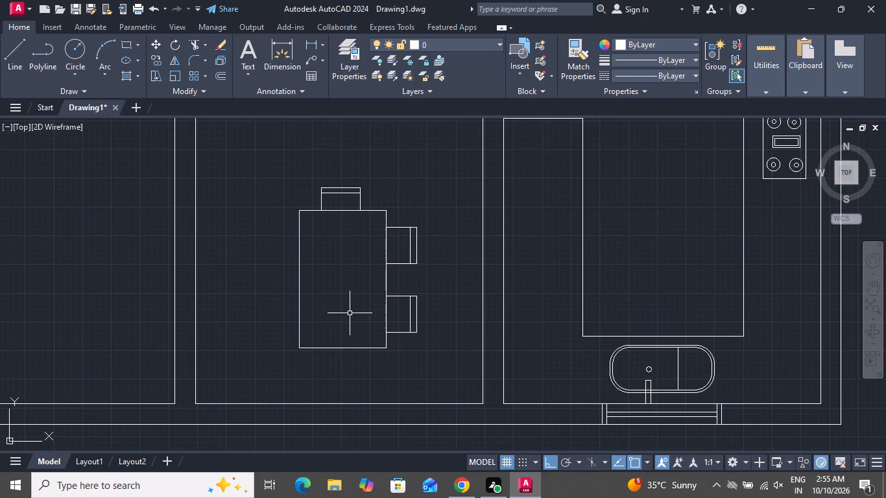
scroll(344, 312, "down", 1)
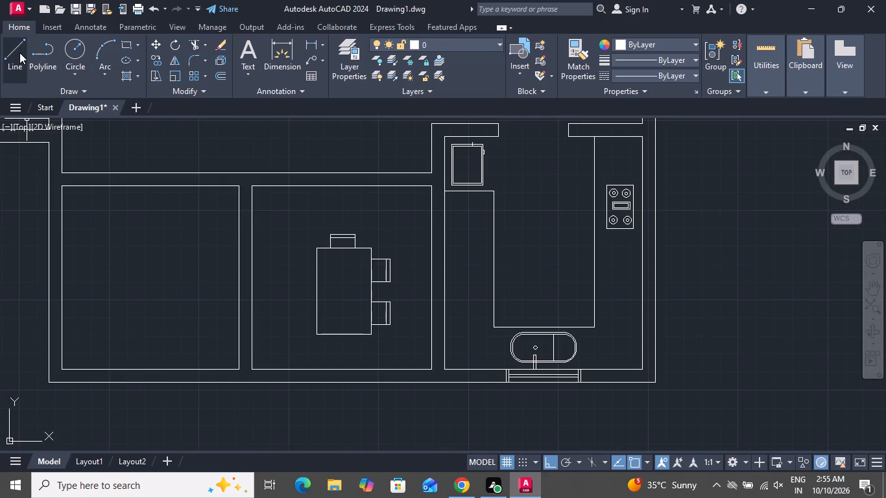
left_click(21, 53)
scroll(326, 276, "up", 1)
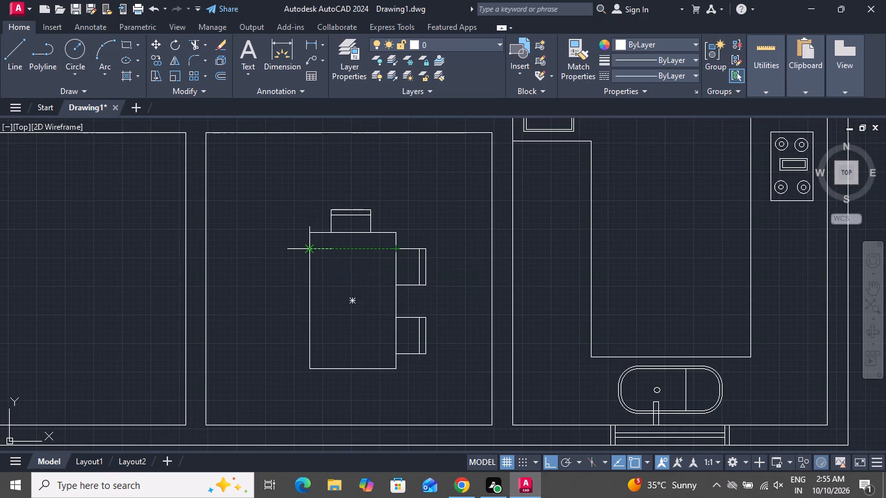
left_click(310, 250)
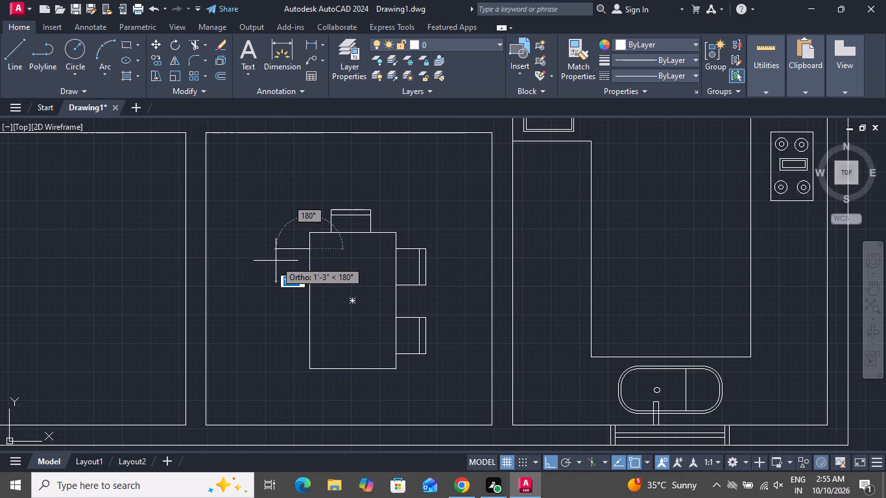
left_click(276, 261)
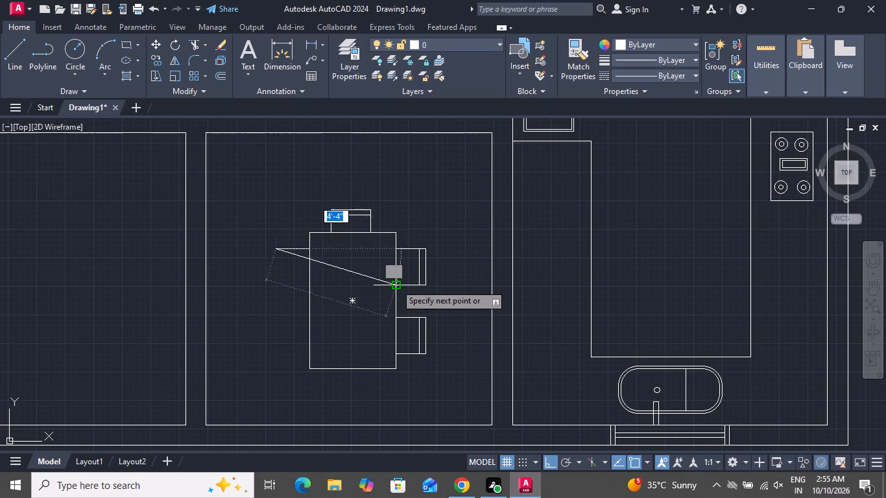
left_click(276, 285)
left_click(309, 287)
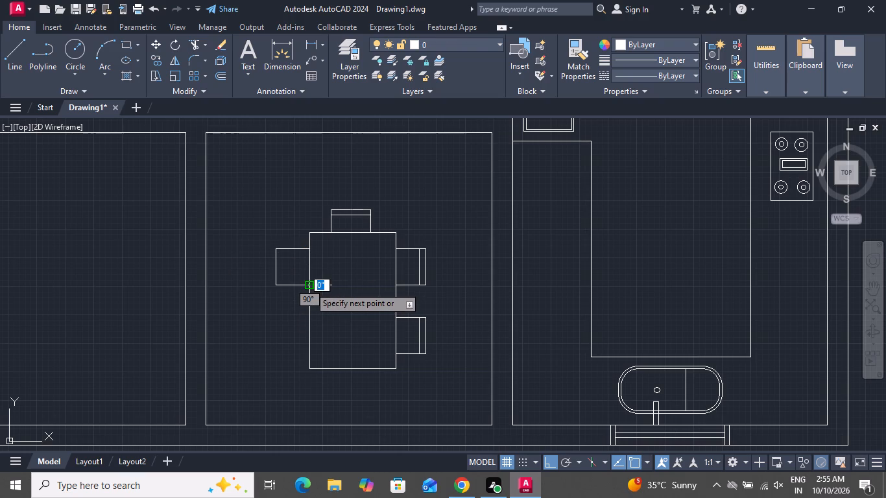
right_click(309, 286)
left_click(330, 302)
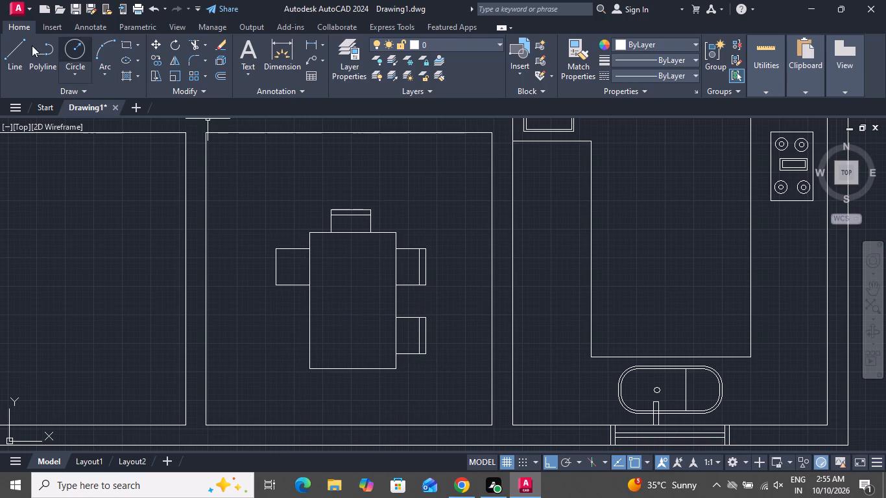
Draw a vertical backrest line across the left-side seat outline, just inside its outer edge.
left_click(12, 45)
scroll(274, 250, "down", 1)
scroll(276, 250, "up", 2)
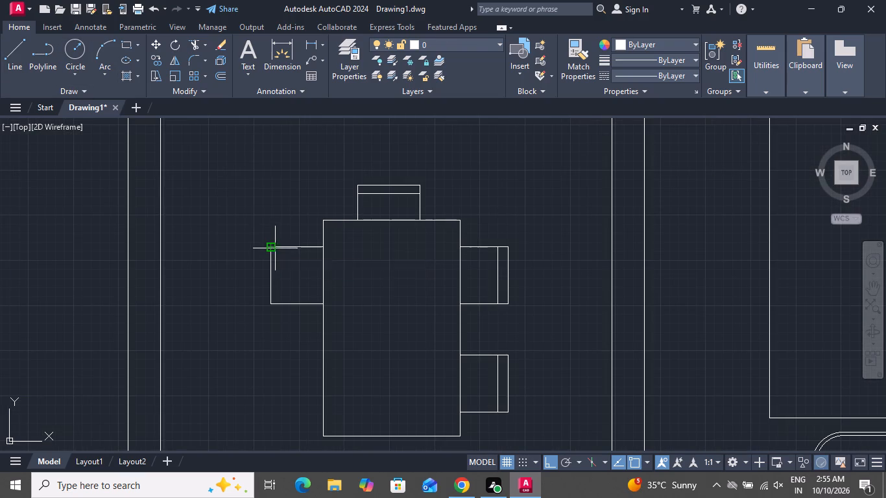
left_click(278, 248)
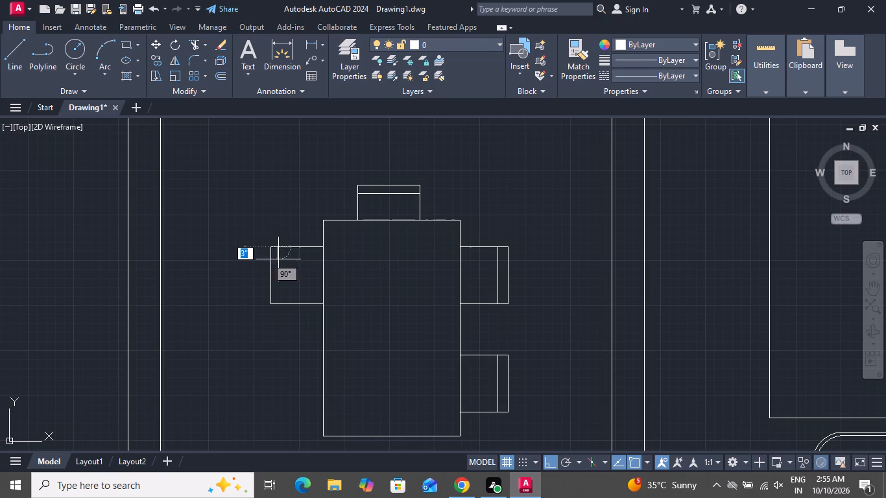
left_click(281, 302)
right_click(280, 300)
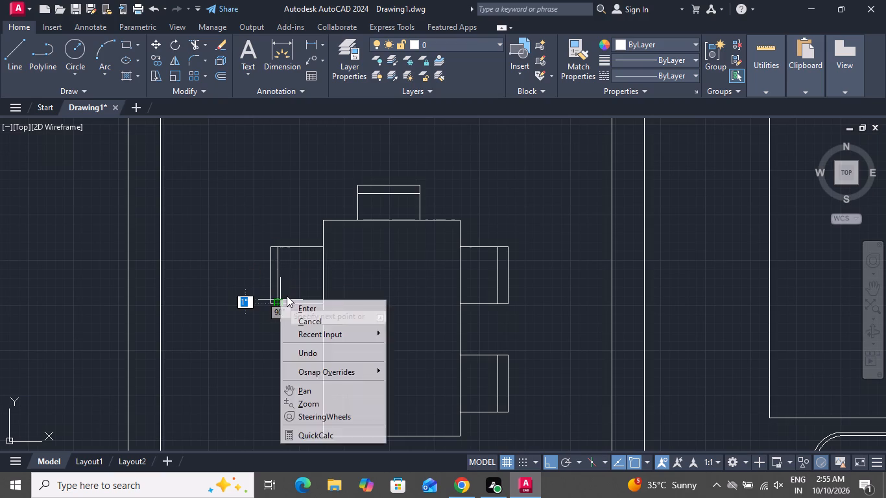
left_click(293, 314)
Copy the left-side seat with its backrest line about 2'-7" straight down along the table's left edge.
left_click_drag(307, 228, 308, 239)
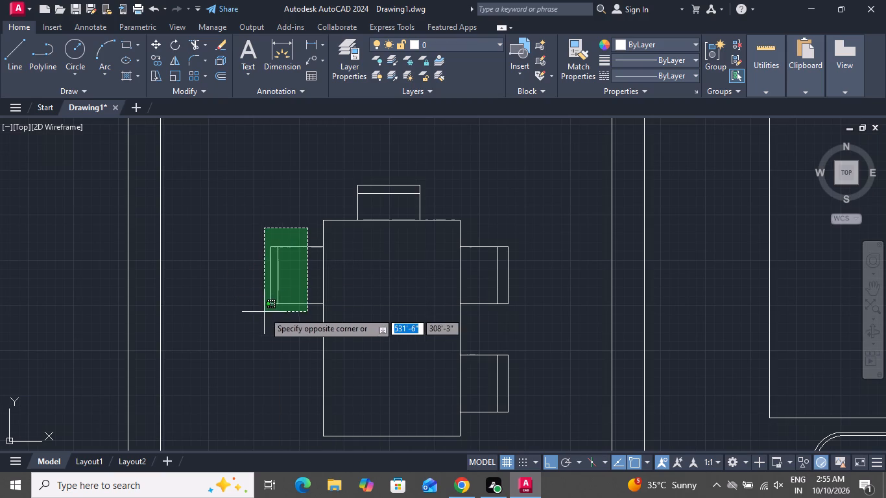
left_click(259, 322)
left_click(159, 58)
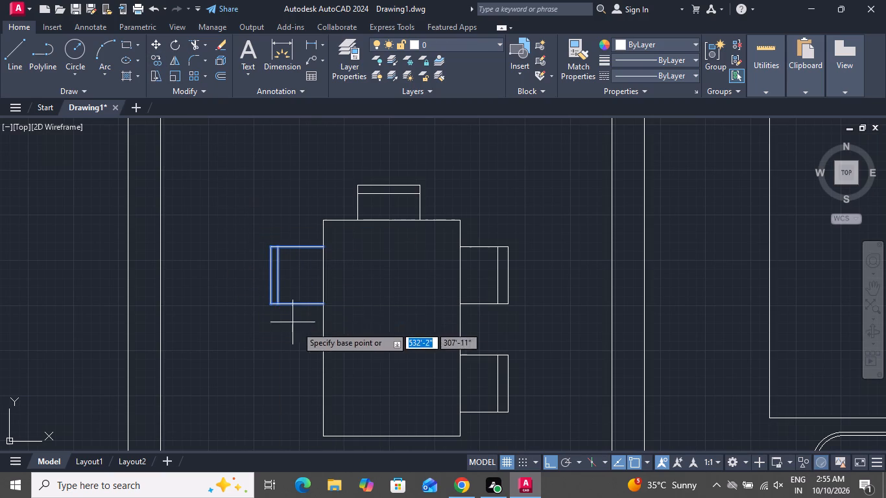
left_click(320, 300)
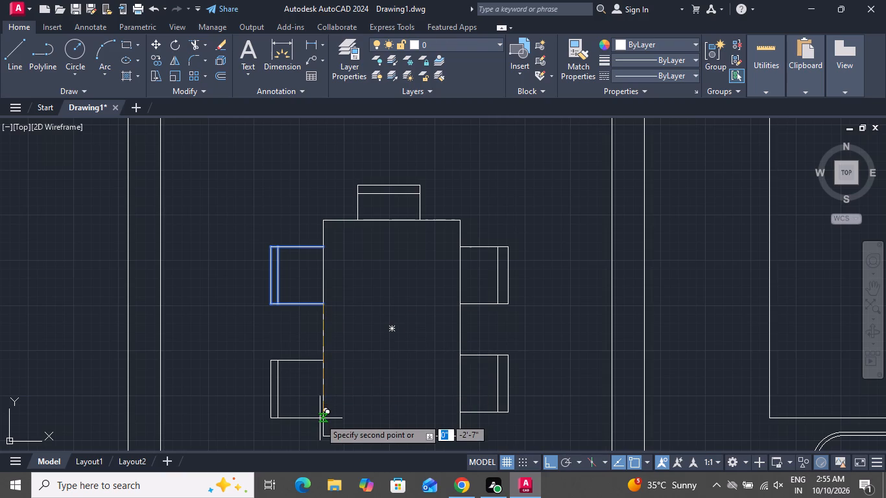
left_click(320, 418)
right_click(347, 353)
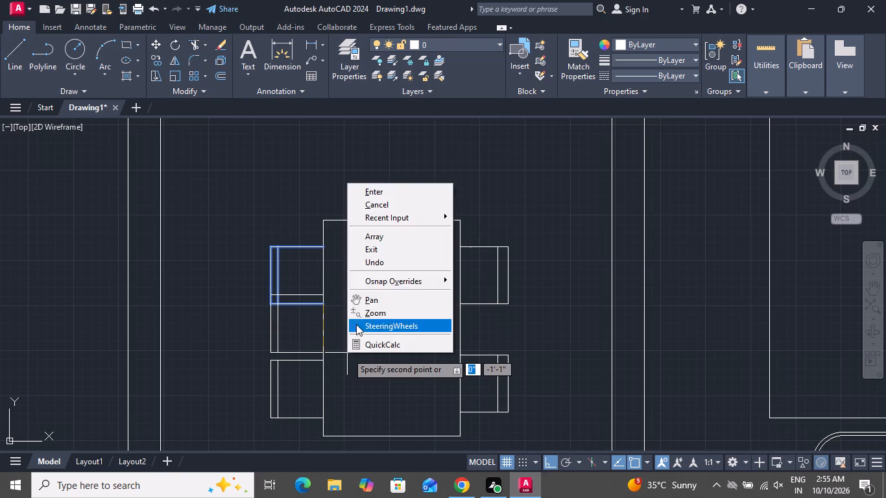
left_click(396, 204)
scroll(439, 203, "down", 2)
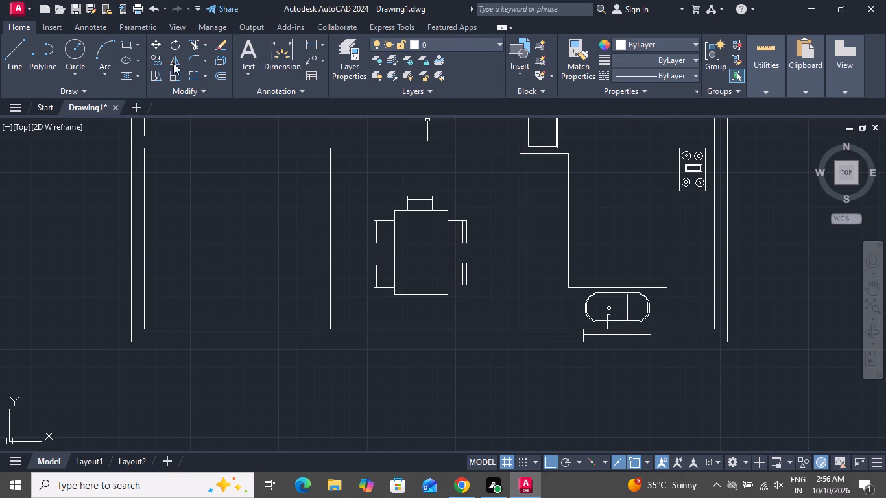
Draw a rectangular seat outline about 1'-5" wide against the dining table's bottom edge, in line with the top seat.
scroll(520, 211, "up", 1)
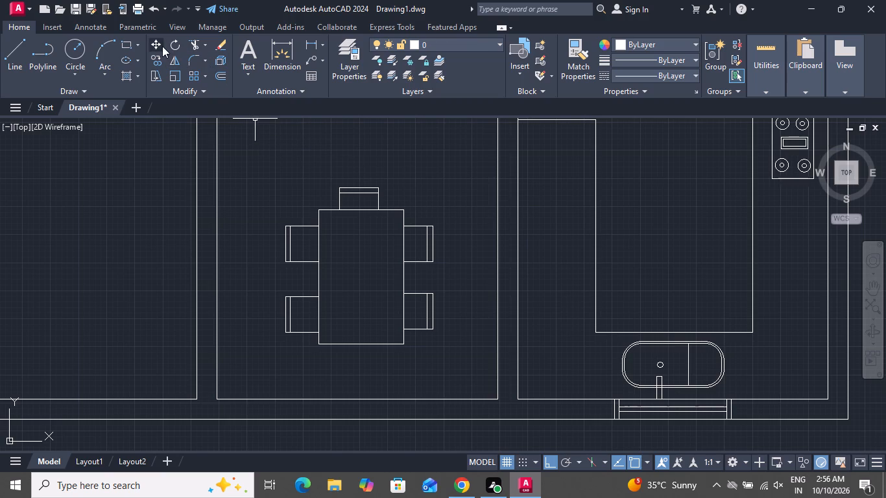
left_click(130, 44)
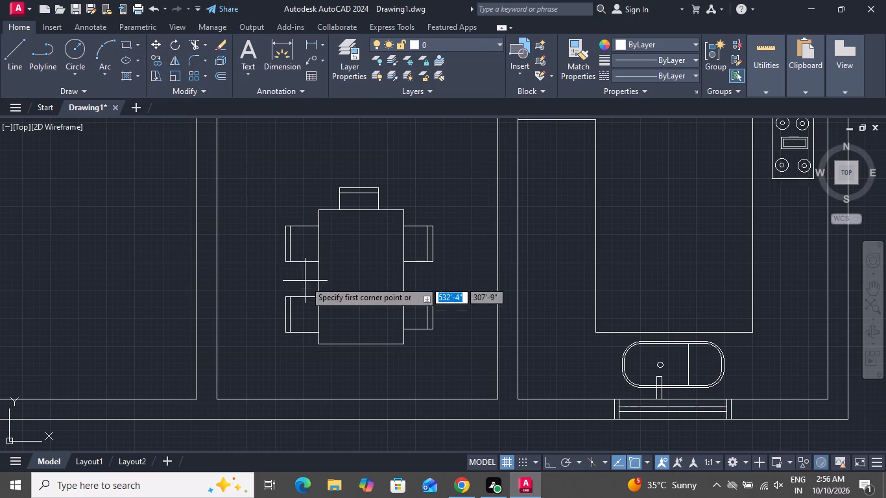
scroll(375, 366, "down", 1)
scroll(376, 367, "up", 1)
scroll(389, 338, "down", 2)
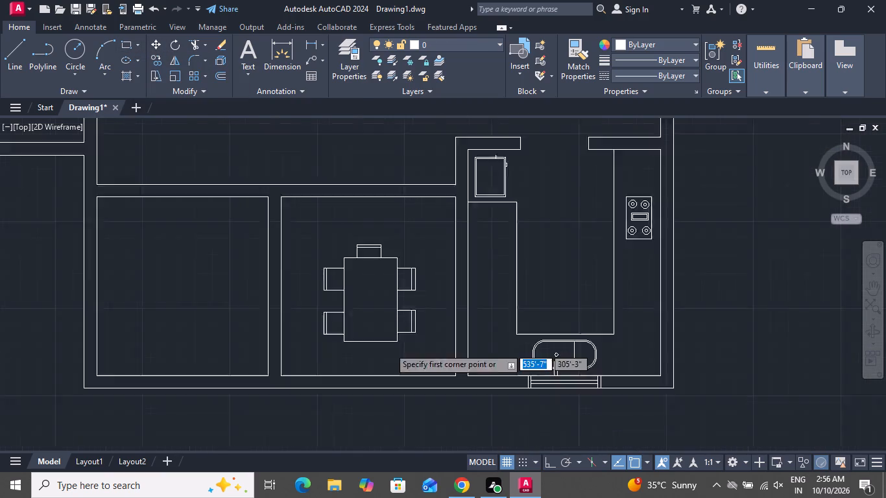
scroll(389, 350, "down", 1)
scroll(364, 301, "up", 1)
scroll(365, 301, "down", 1)
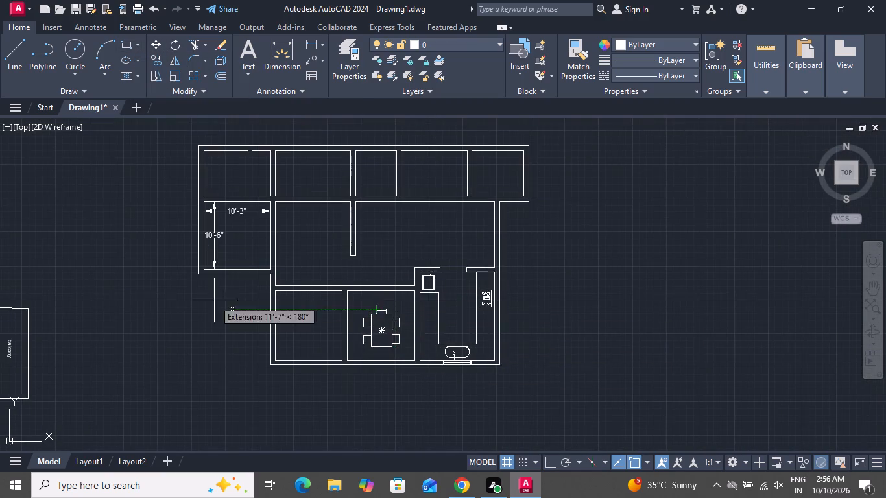
scroll(106, 302, "down", 2)
scroll(140, 320, "up", 1)
scroll(150, 316, "down", 1)
scroll(21, 300, "up", 3)
scroll(106, 296, "down", 3)
scroll(42, 278, "up", 3)
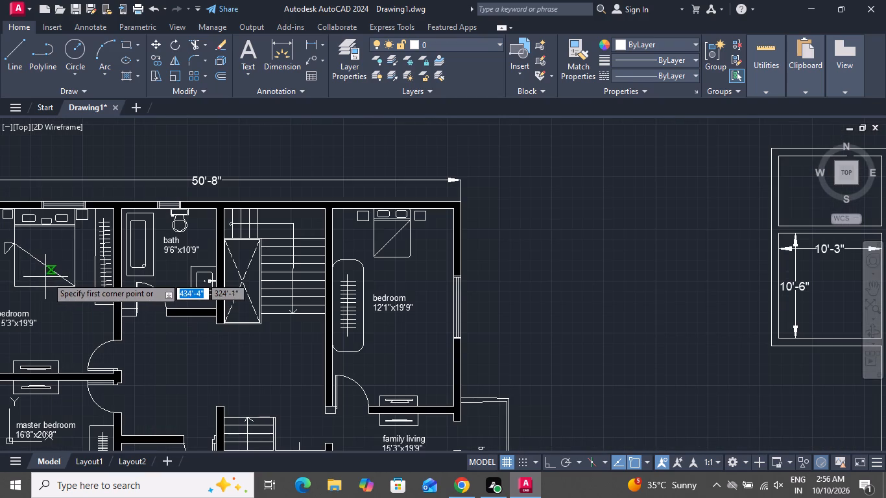
scroll(58, 279, "down", 3)
scroll(350, 319, "up", 2)
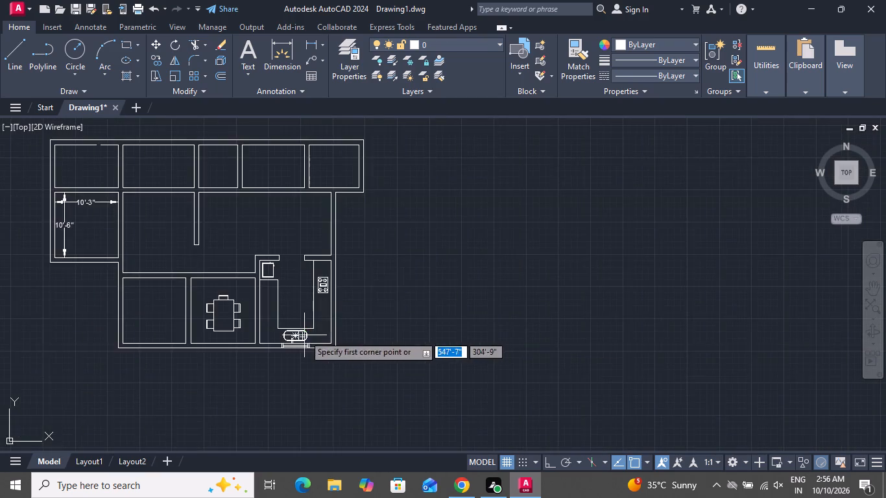
scroll(304, 335, "up", 3)
scroll(228, 334, "down", 4)
scroll(196, 335, "up", 3)
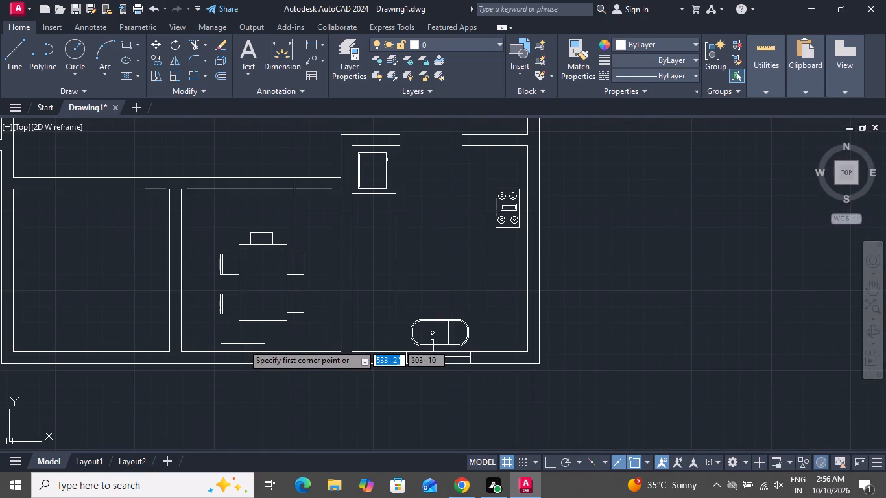
scroll(245, 356, "up", 3)
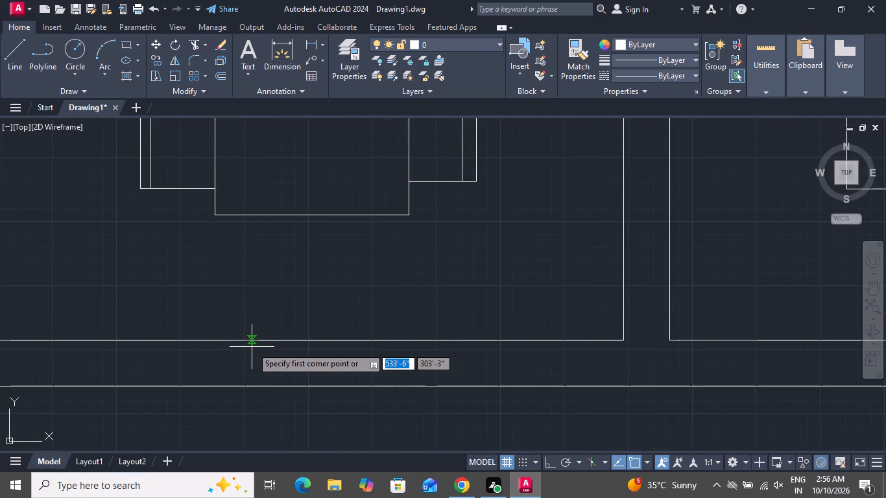
scroll(283, 263, "down", 1)
scroll(283, 263, "up", 1)
scroll(283, 263, "down", 1)
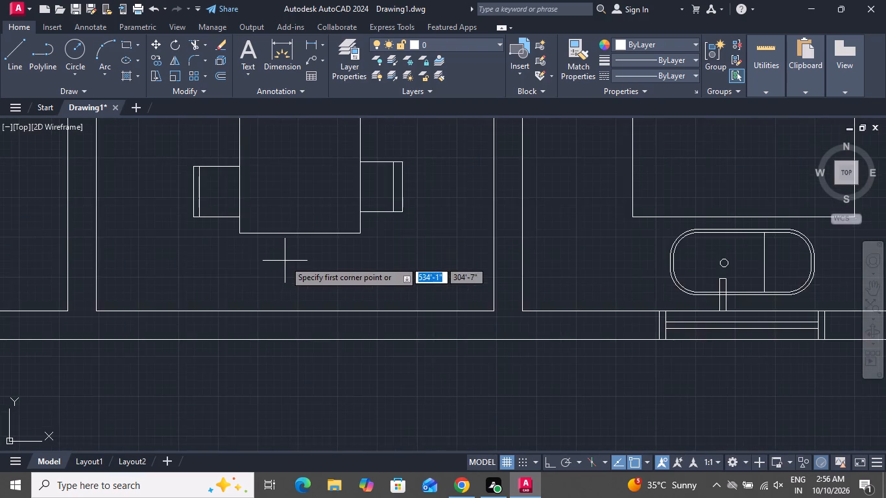
scroll(285, 260, "down", 3)
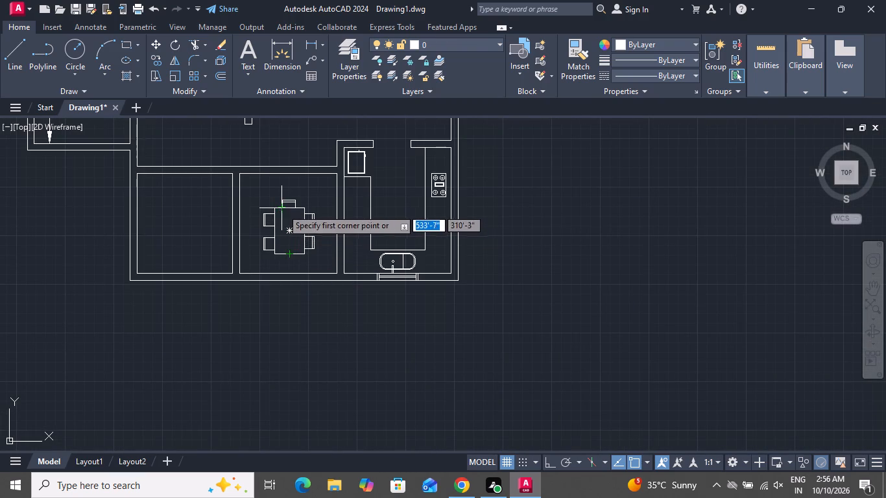
left_click(283, 257)
scroll(293, 265, "up", 2)
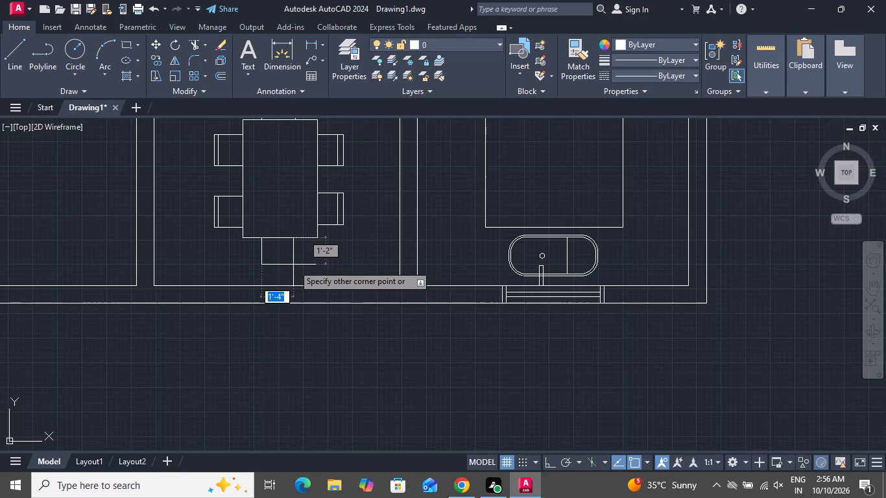
scroll(296, 264, "down", 1)
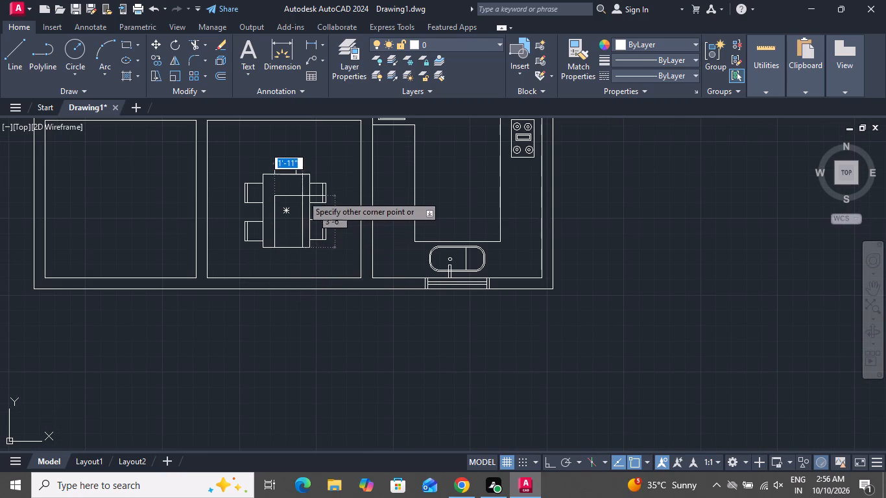
left_click(298, 262)
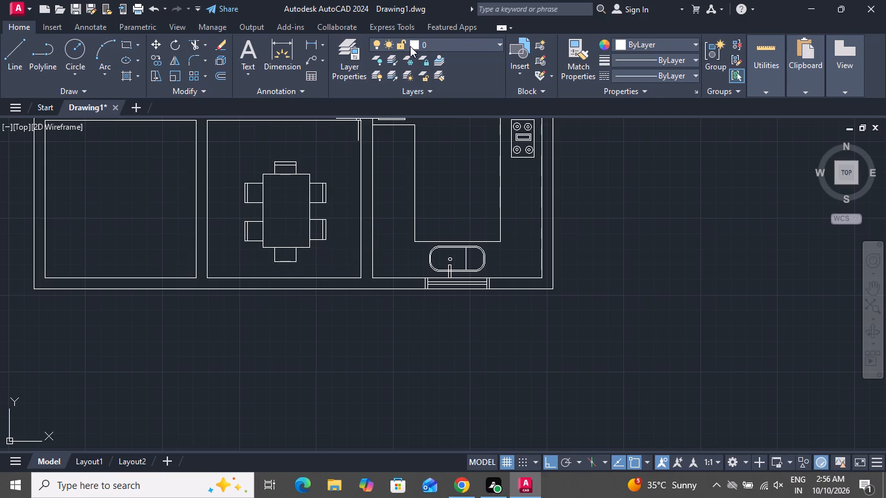
Draw a horizontal backrest line across the bottom seat, just inside its outer edge.
left_click(25, 48)
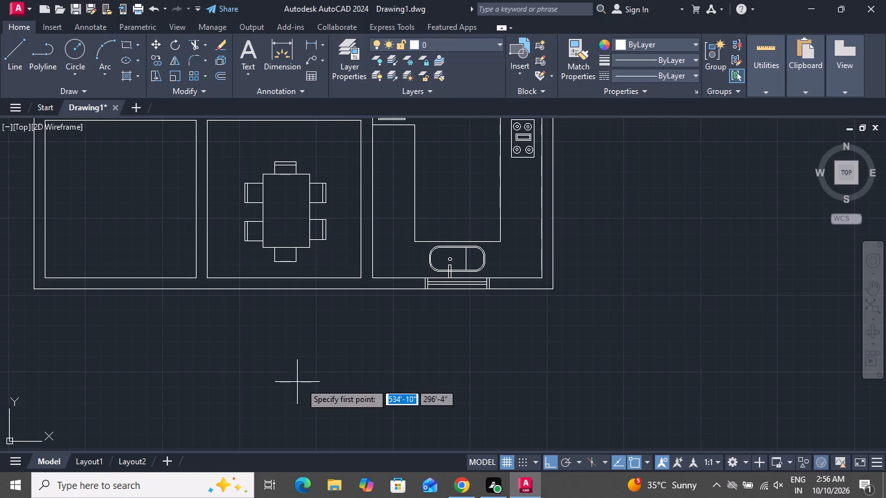
scroll(295, 255, "up", 4)
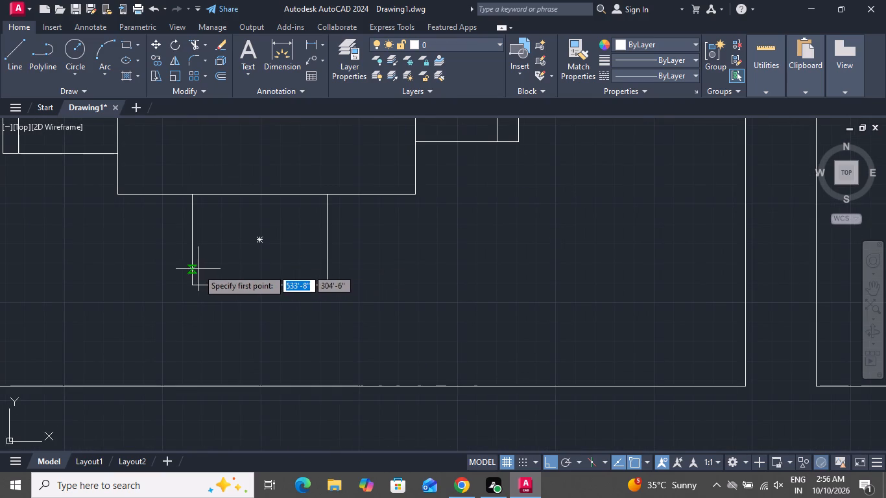
left_click(192, 268)
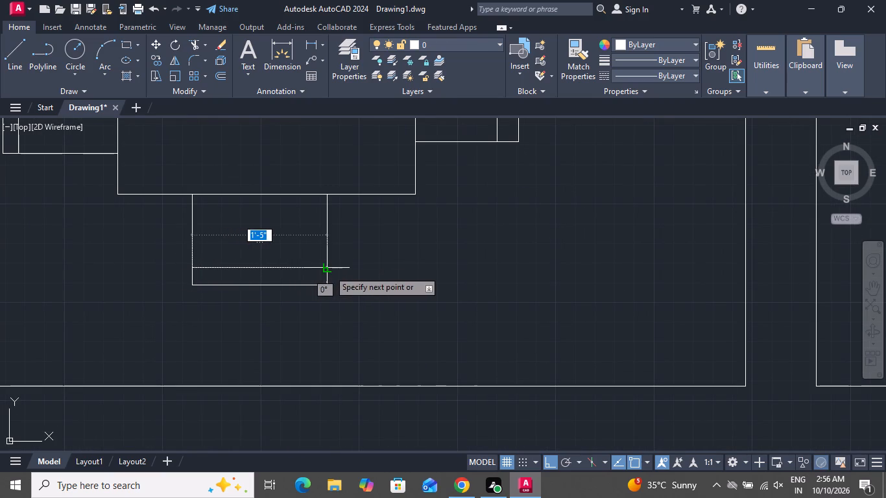
left_click(329, 270)
right_click(329, 270)
left_click(341, 288)
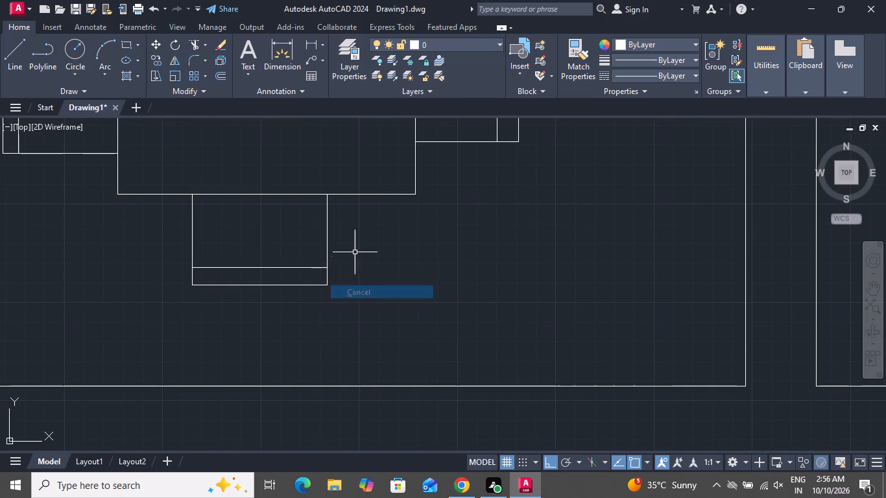
Draw a vertical line across the thickness of the dining room's bottom wall, from the midpoint of its inner line.
scroll(359, 248, "up", 1)
scroll(359, 248, "down", 5)
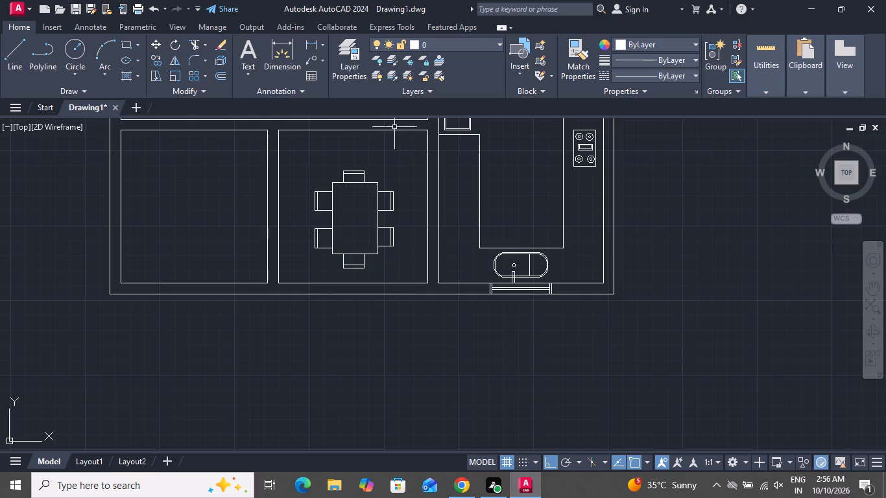
left_click(18, 47)
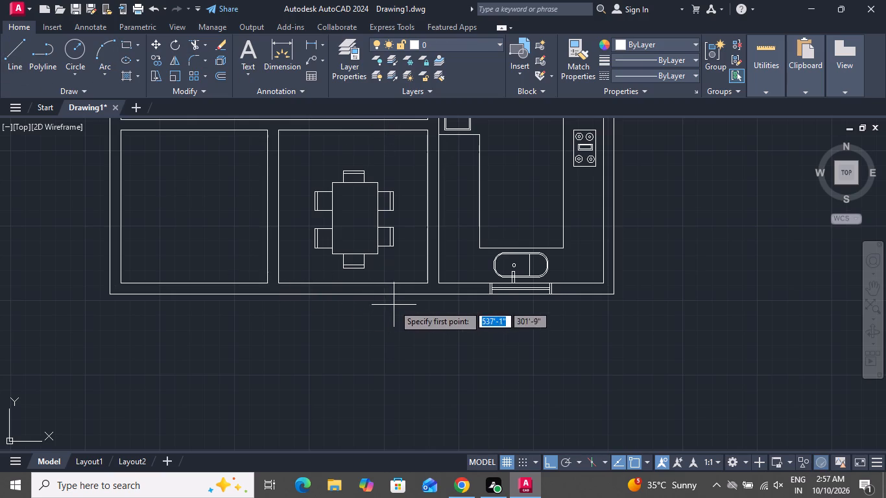
scroll(388, 300, "up", 2)
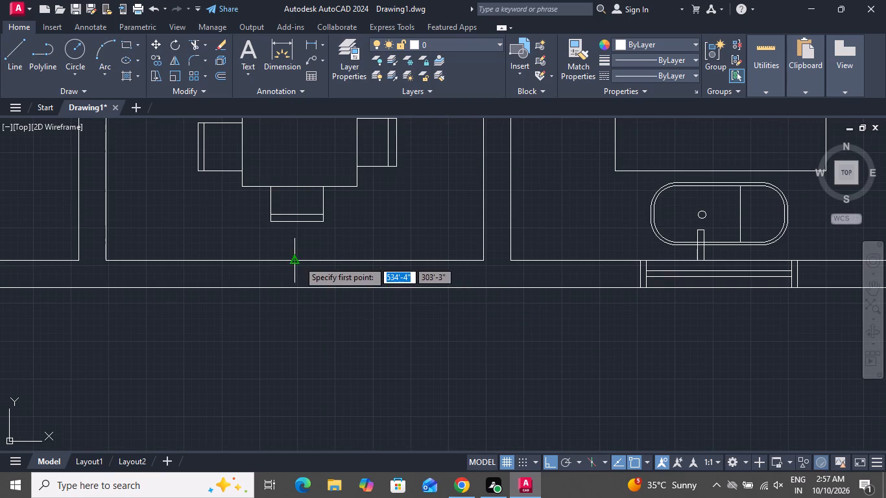
left_click(298, 261)
left_click(296, 286)
right_click(297, 283)
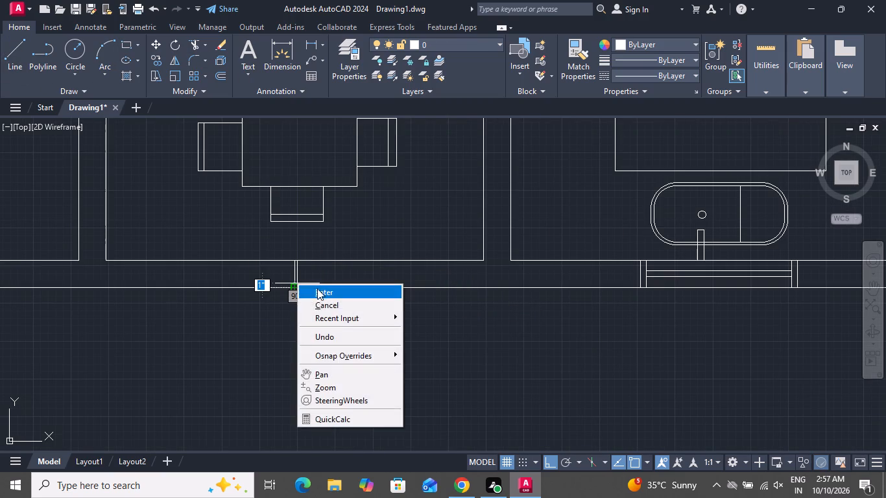
left_click(321, 302)
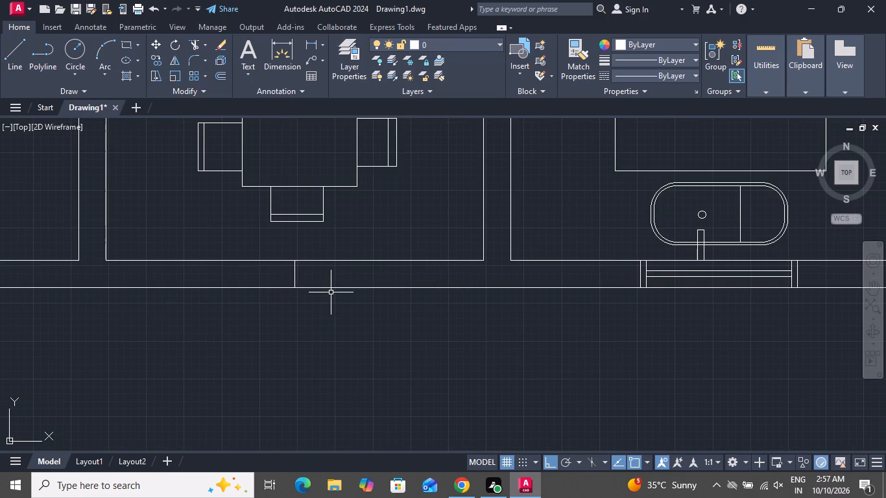
Offset the wall's vertical centre line 3' to both sides to mark the window opening.
type("o")
key("space")
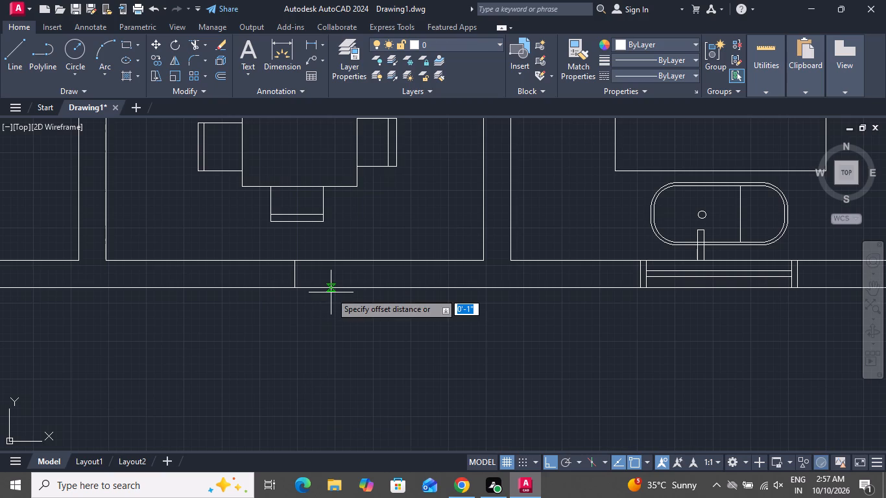
type("3'")
key("Return")
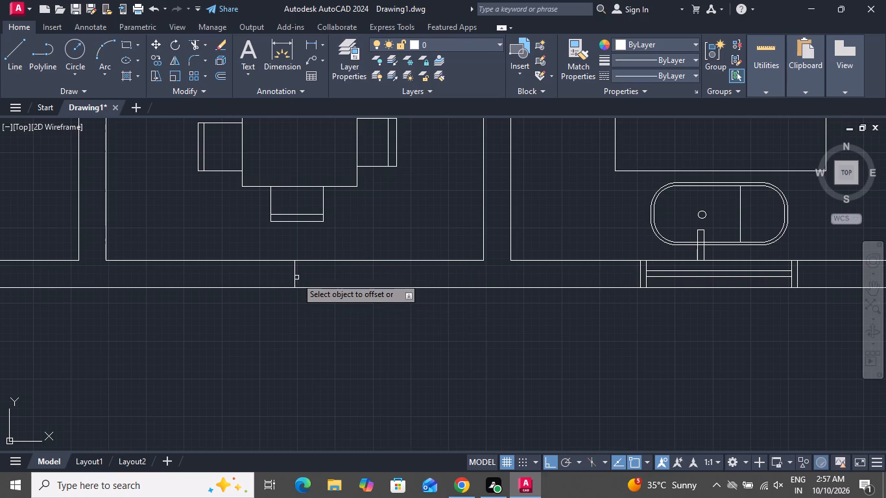
left_click(295, 279)
left_click(359, 282)
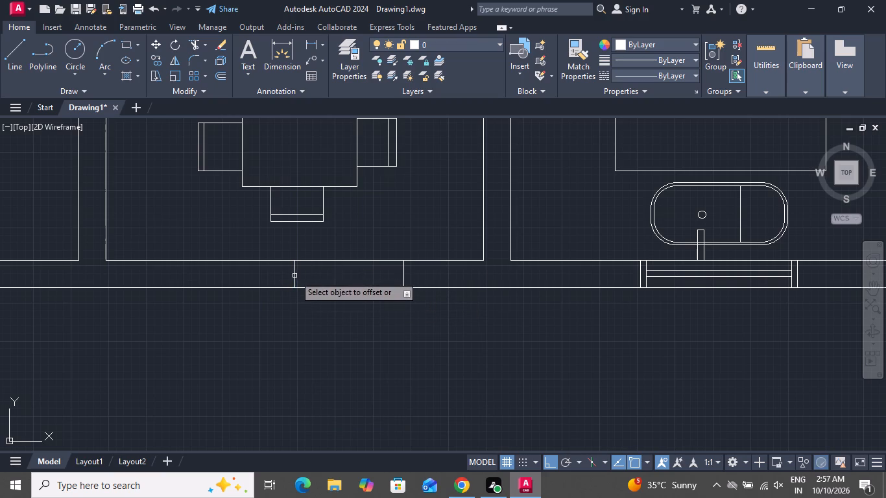
left_click(294, 276)
left_click(256, 273)
right_click(256, 272)
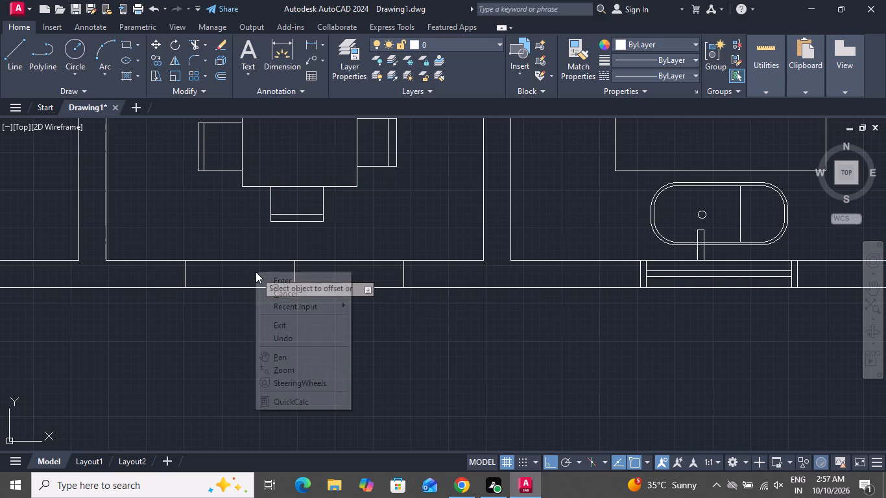
left_click(276, 296)
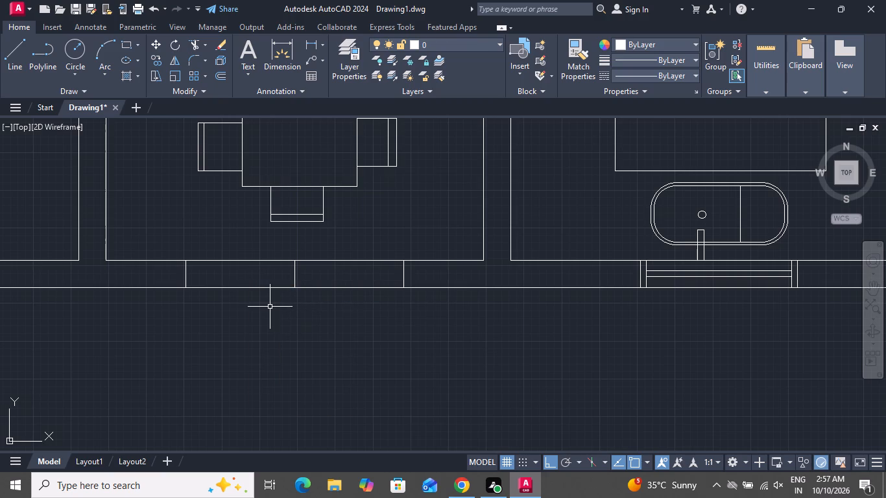
Offset the two end lines of the window opening 2" outward to form its jambs.
type("o")
key("space")
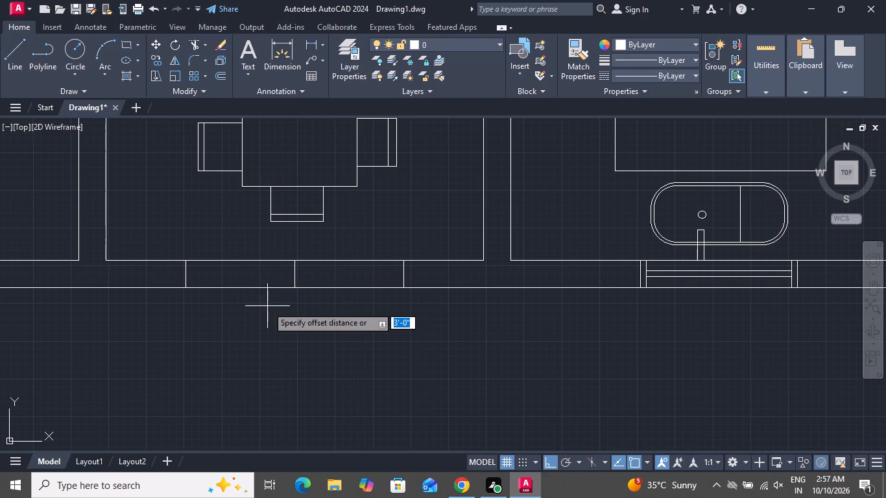
key("2")
key("shift+quotedbl")
key("Return")
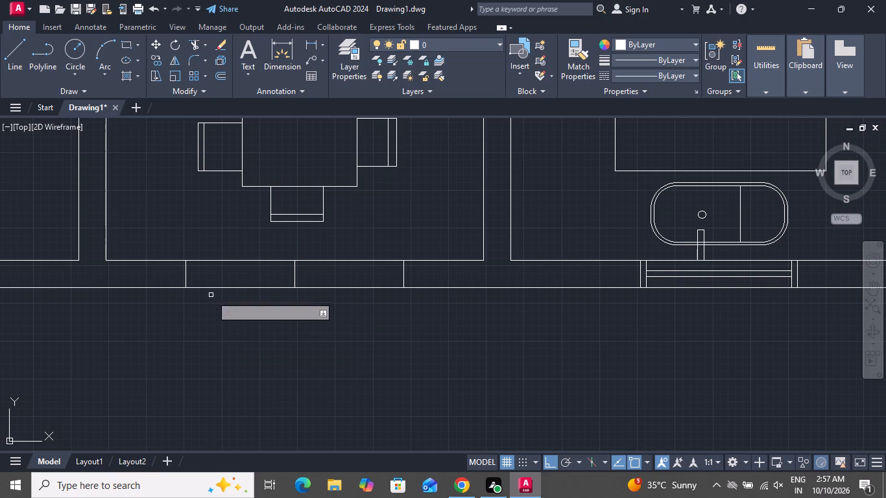
left_click(184, 274)
left_click(174, 274)
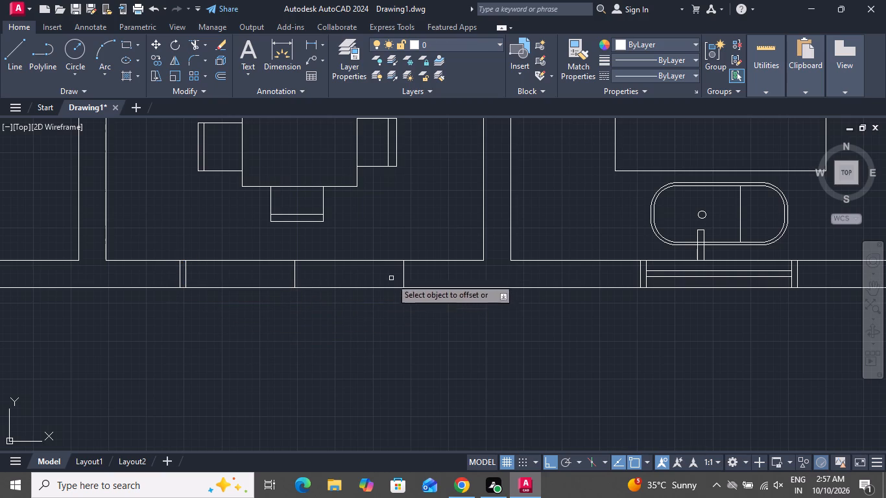
left_click(403, 274)
left_click(432, 283)
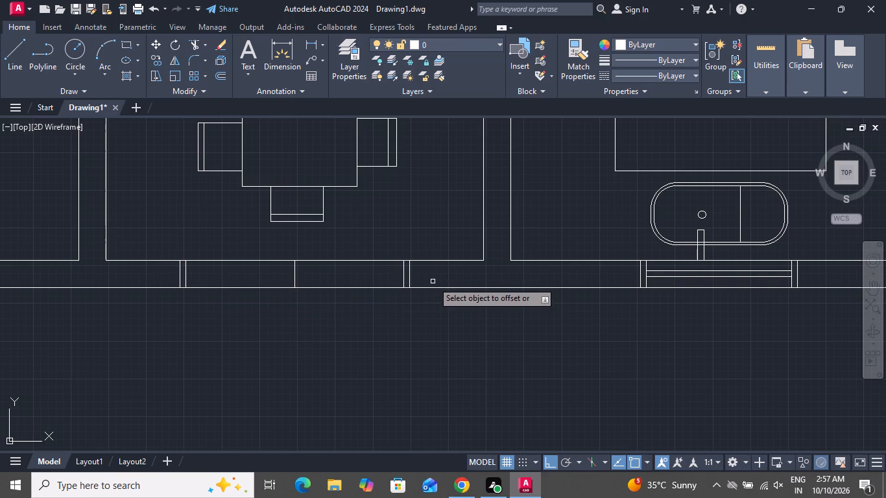
right_click(433, 280)
left_click(439, 302)
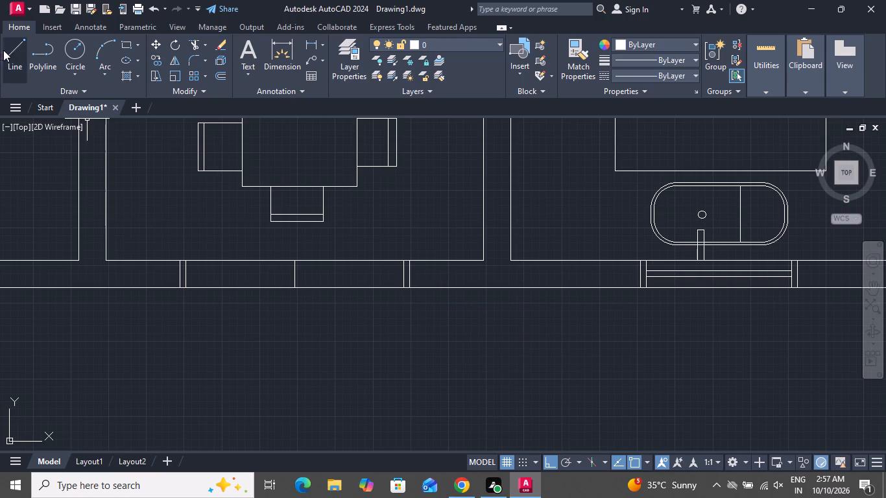
Draw a horizontal line between the inner jamb lines at mid-thickness of the wall.
left_click(10, 49)
left_click(189, 276)
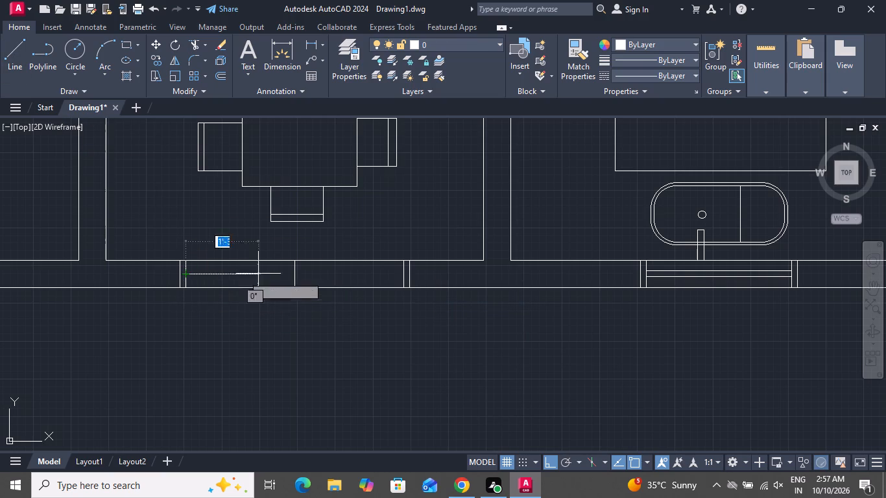
left_click(403, 276)
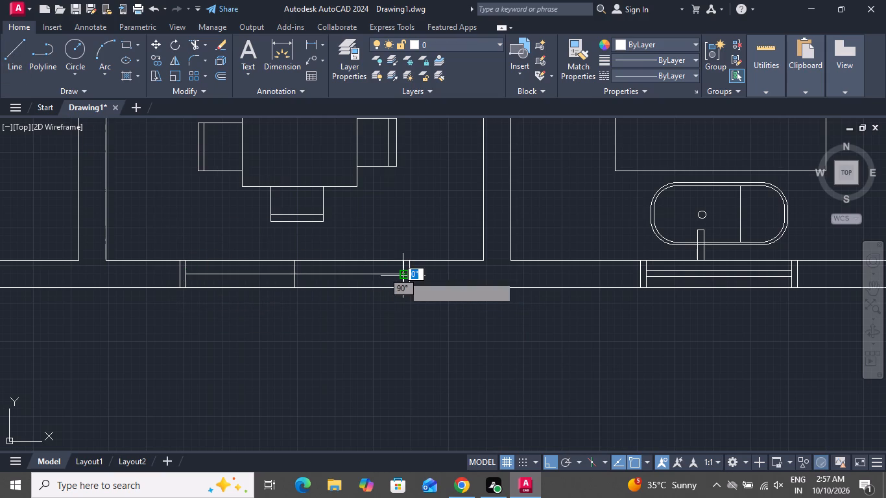
right_click(403, 276)
left_click(413, 293)
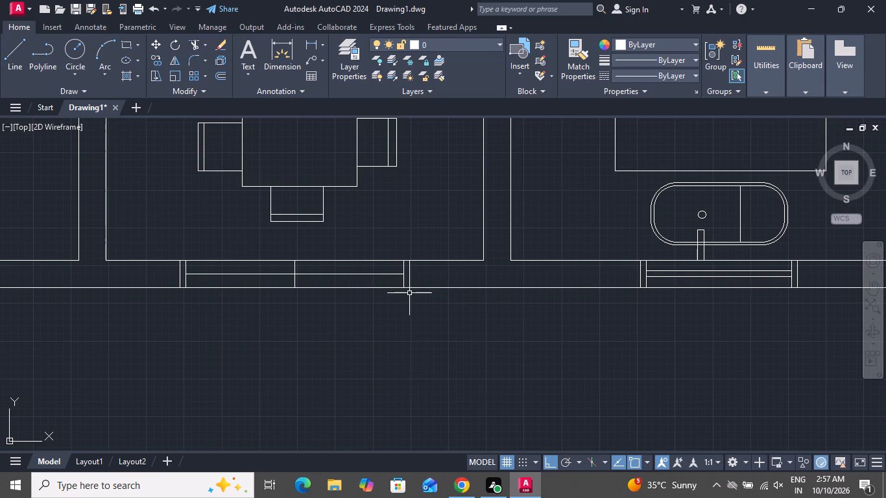
Offset the horizontal mid-thickness line of the dining room window 1" to both sides.
key("o")
key("space")
type("1")
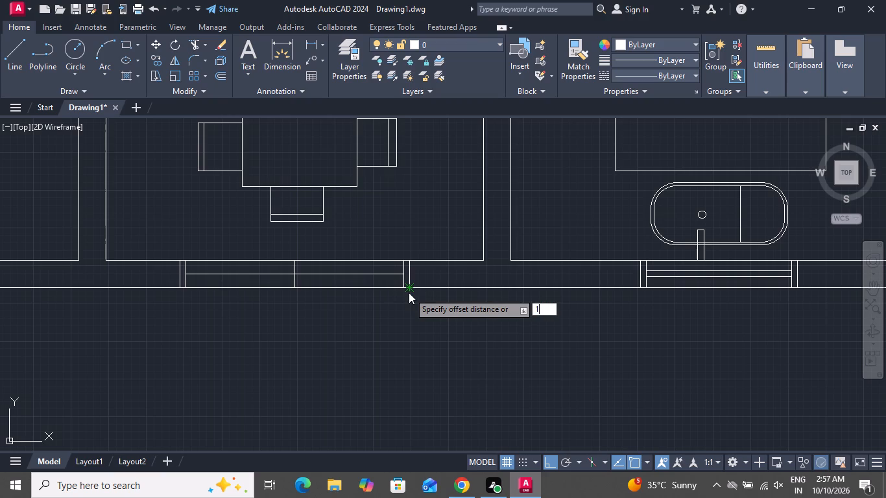
key("shift+quotedbl")
key("Return")
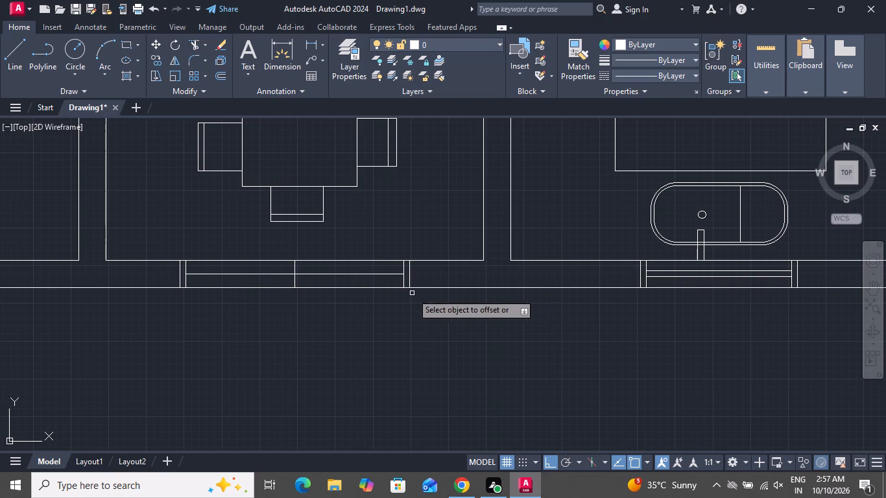
scroll(270, 279, "up", 2)
left_click(275, 265)
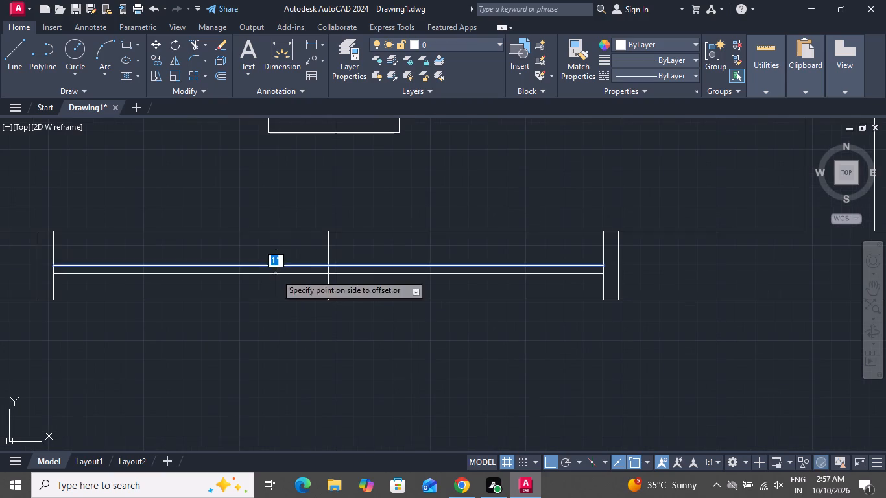
left_click(276, 284)
left_click(278, 265)
left_click(277, 258)
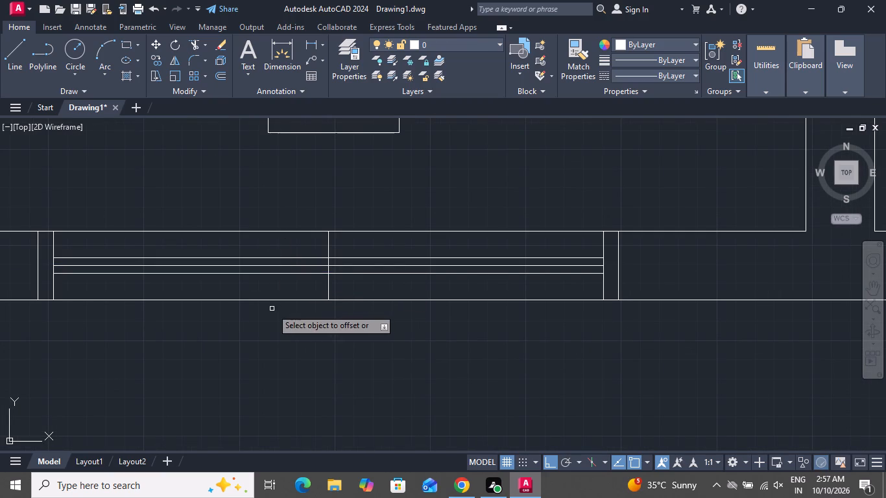
right_click(272, 309)
left_click(294, 334)
Delete the window's original horizontal middle line and the vertical centre line crossing it.
scroll(327, 274, "up", 1)
scroll(327, 274, "down", 1)
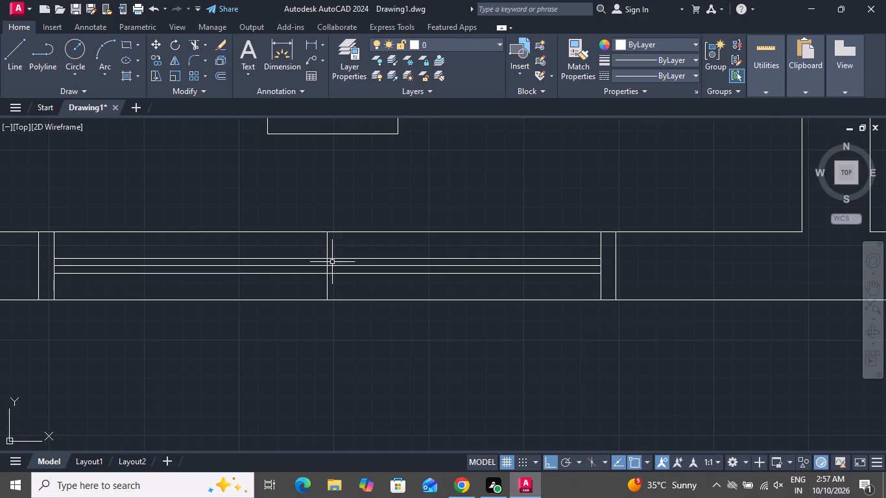
scroll(332, 262, "up", 1)
left_click(335, 262)
left_click(302, 275)
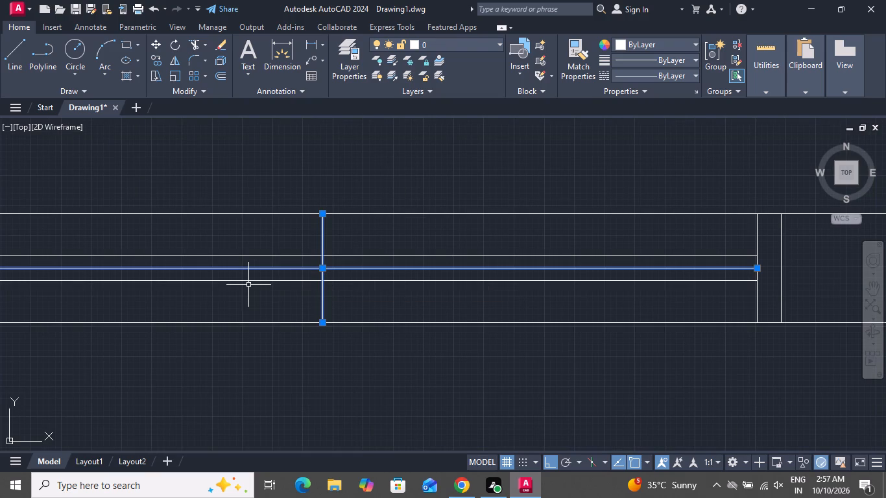
key("Delete")
Extend the dining room's left inner wall line up to the upper line of its top wall.
scroll(267, 254, "down", 3)
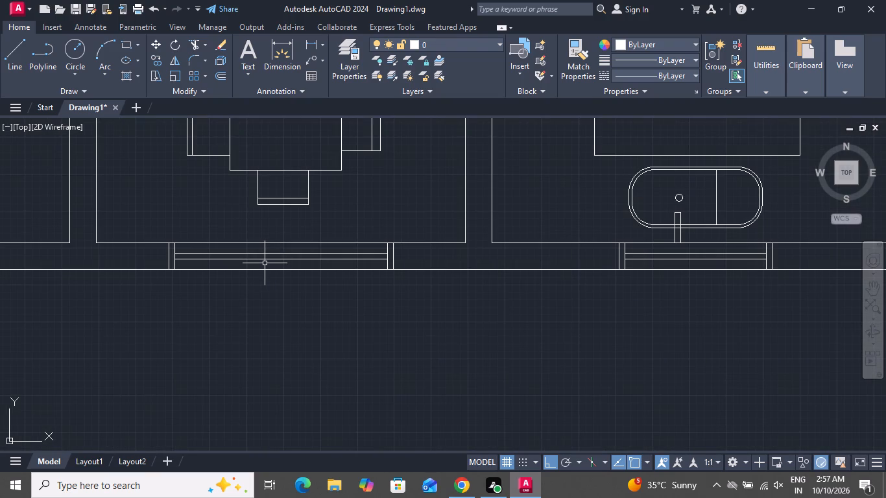
scroll(265, 265, "down", 1)
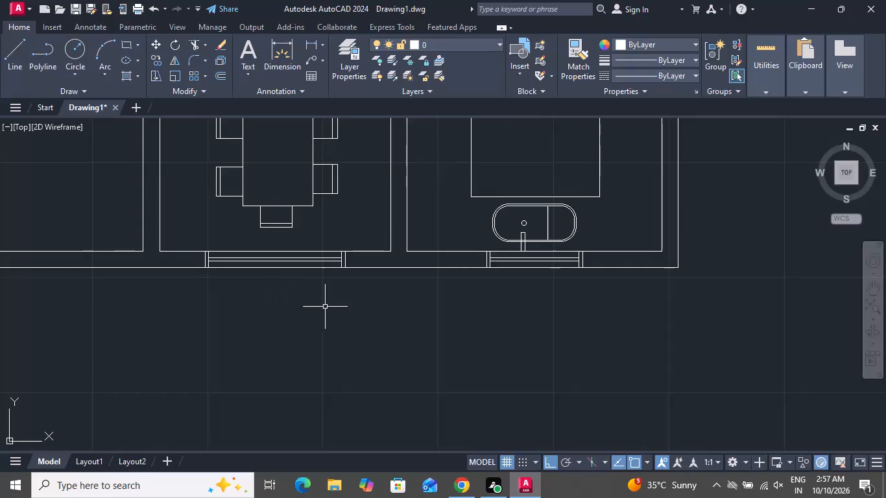
scroll(359, 314, "down", 4)
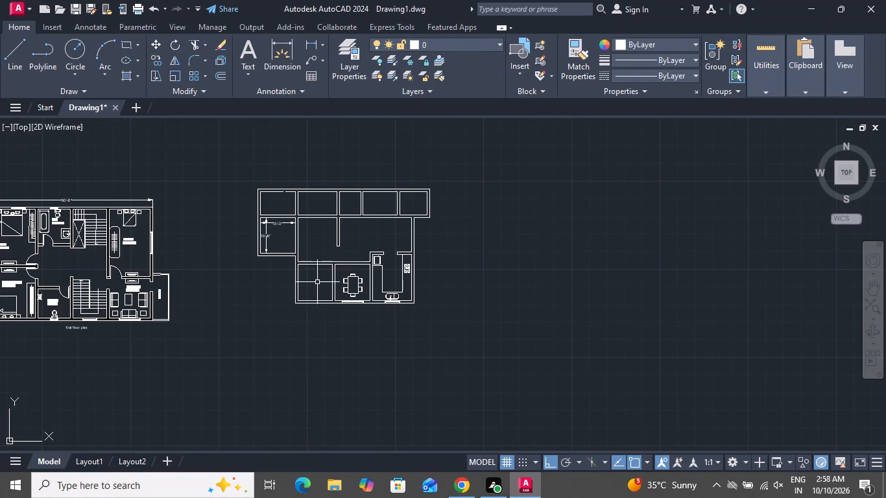
scroll(317, 282, "up", 2)
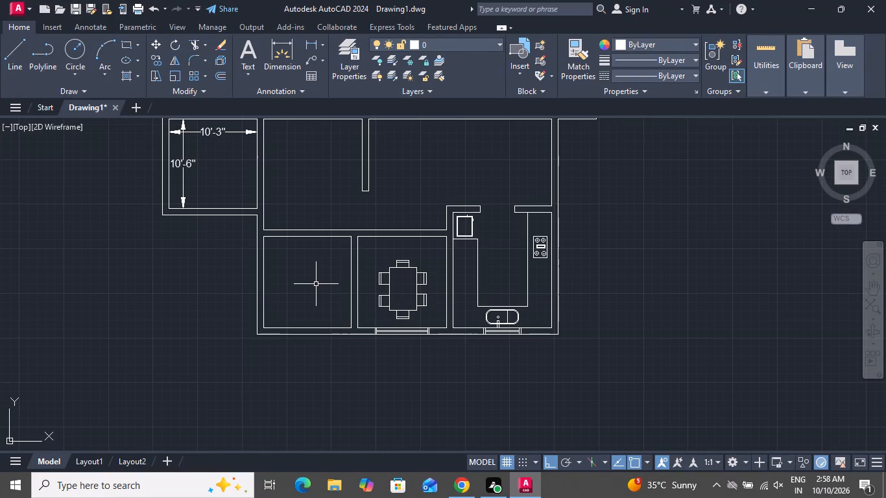
scroll(318, 279, "down", 2)
scroll(317, 276, "up", 3)
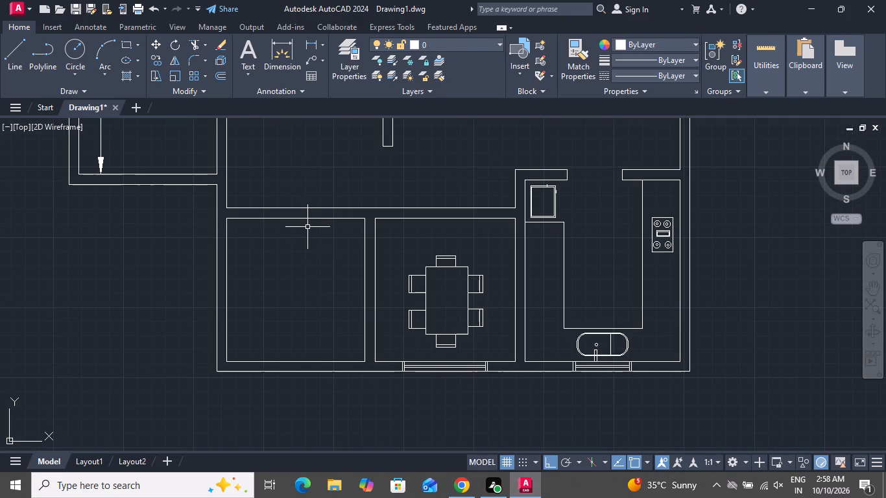
type("ex")
key("space")
key("space")
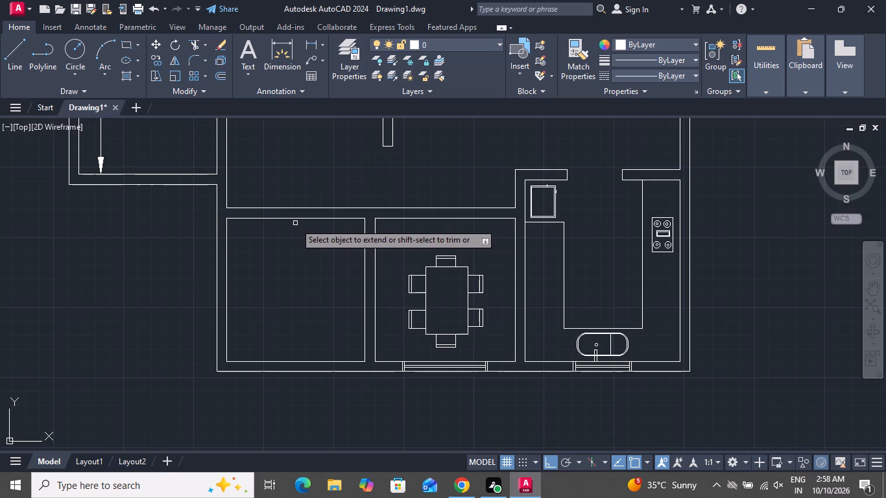
left_click(376, 233)
left_click(515, 228)
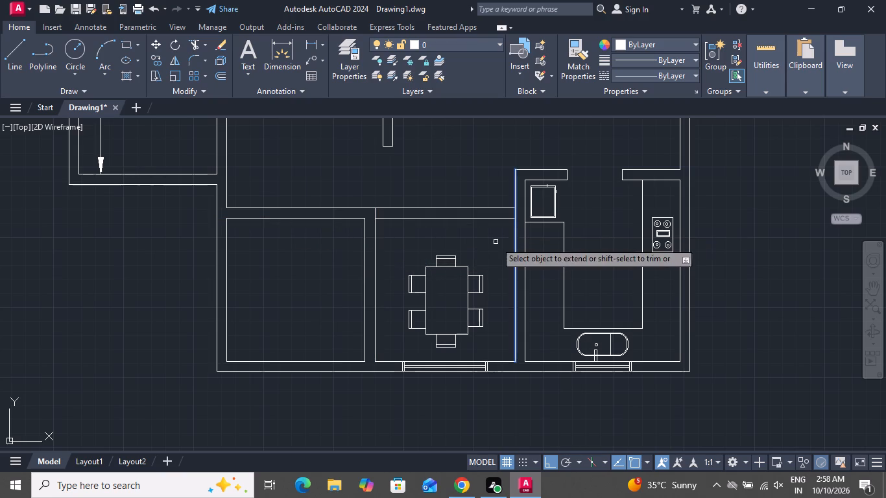
right_click(475, 249)
left_click(493, 272)
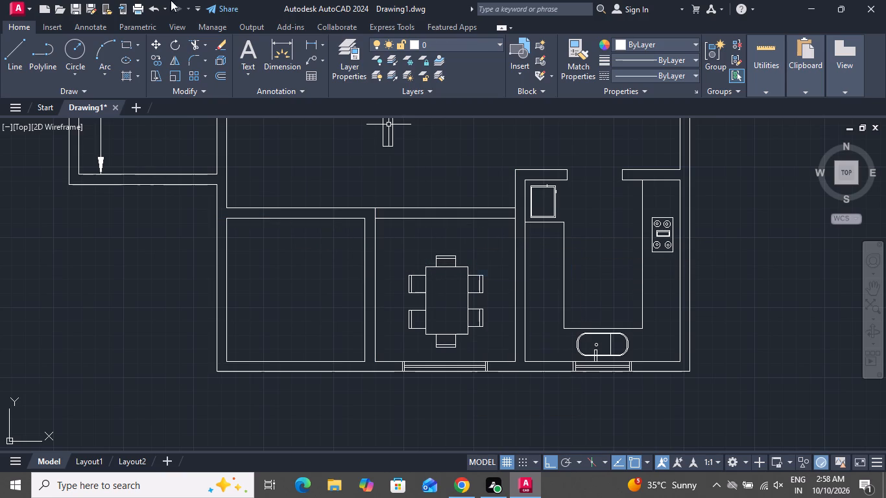
Trim both lines of the dining room's top wall between its side walls to open the room to the hall.
left_click(199, 44)
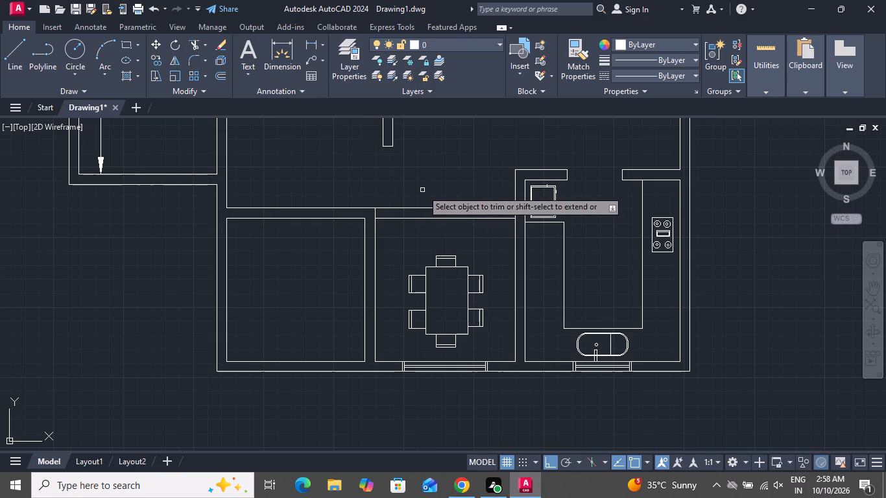
left_click(425, 190)
left_click(409, 244)
scroll(441, 193, "down", 1)
scroll(441, 193, "up", 1)
scroll(441, 193, "down", 1)
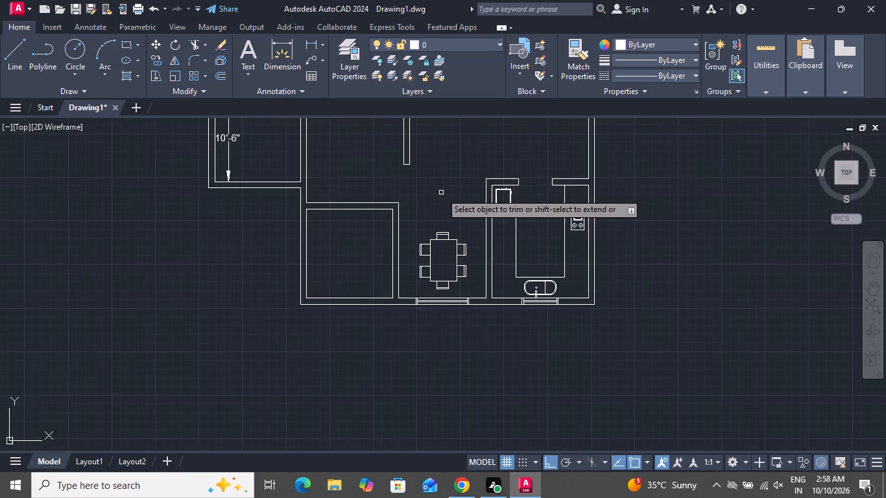
right_click(441, 193)
left_click(465, 216)
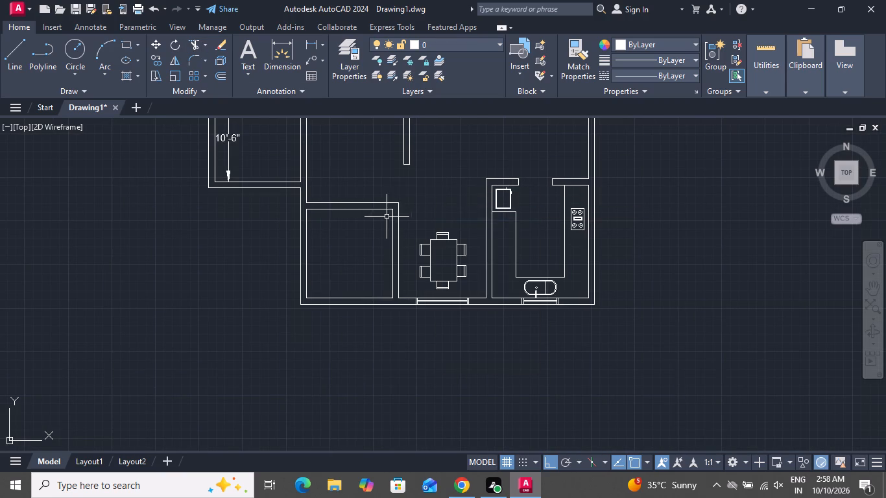
Extend the two inner side wall lines of the room left of the dining area up to its top wall's upper line.
type("ex")
key("space")
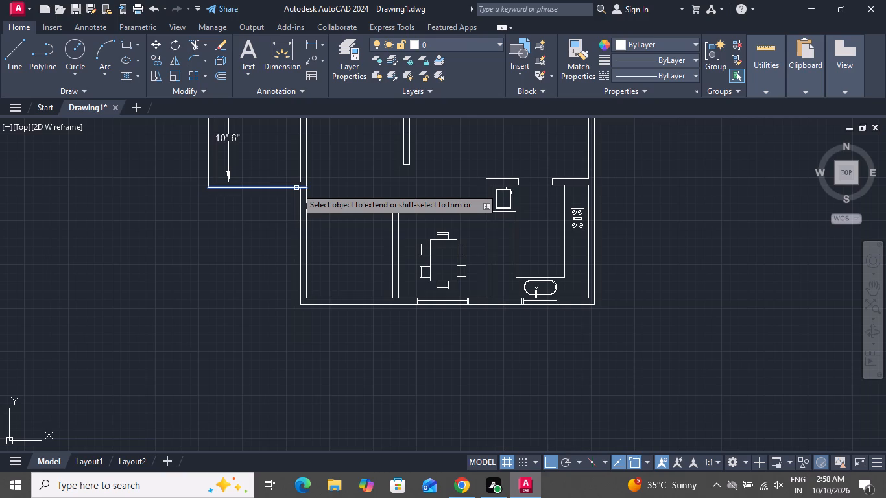
key("space")
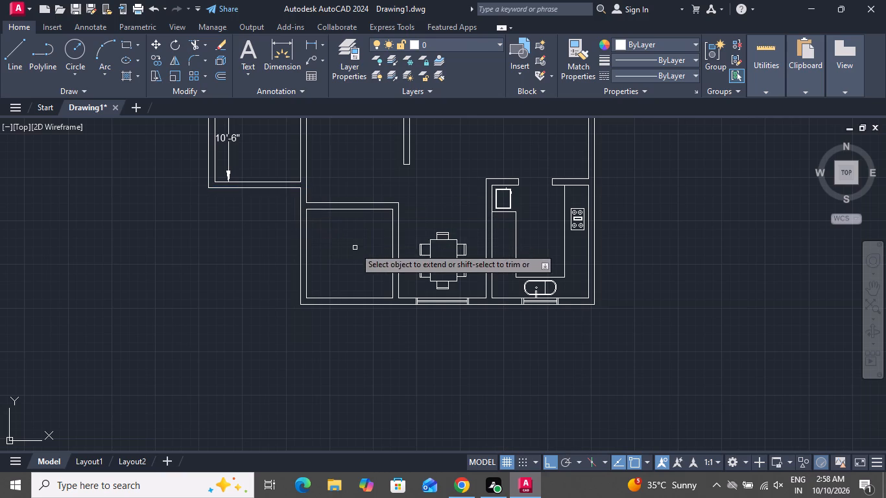
left_click(393, 221)
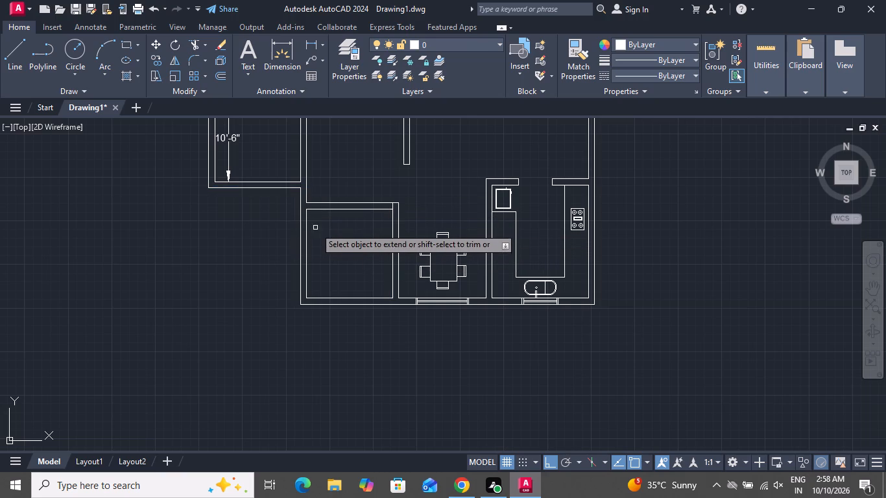
left_click(307, 223)
right_click(320, 222)
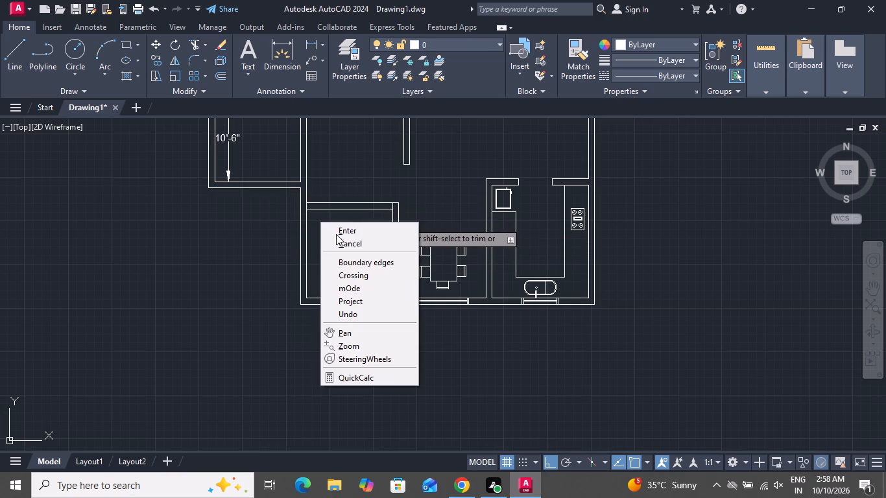
left_click(344, 241)
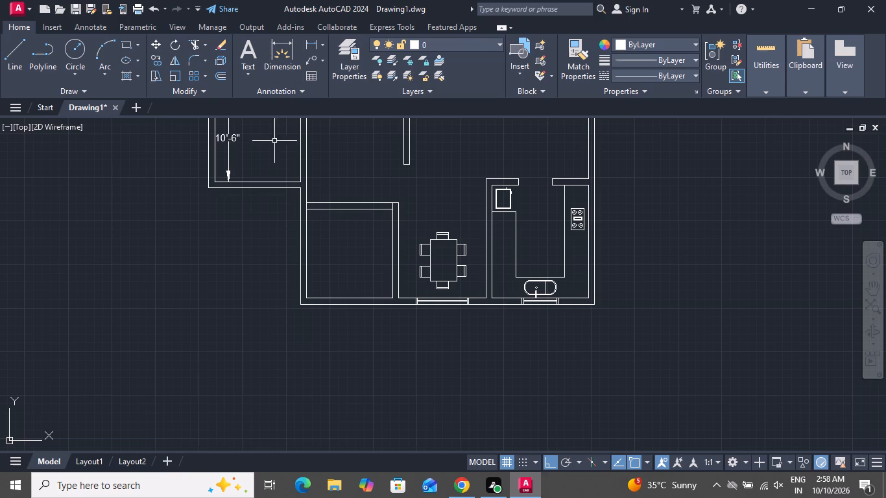
With Rectangle, draw a flat horizontal edge about 2'-7" long from the midpoint of that room's left inner wall line.
scroll(296, 283, "down", 2)
scroll(366, 207, "up", 2)
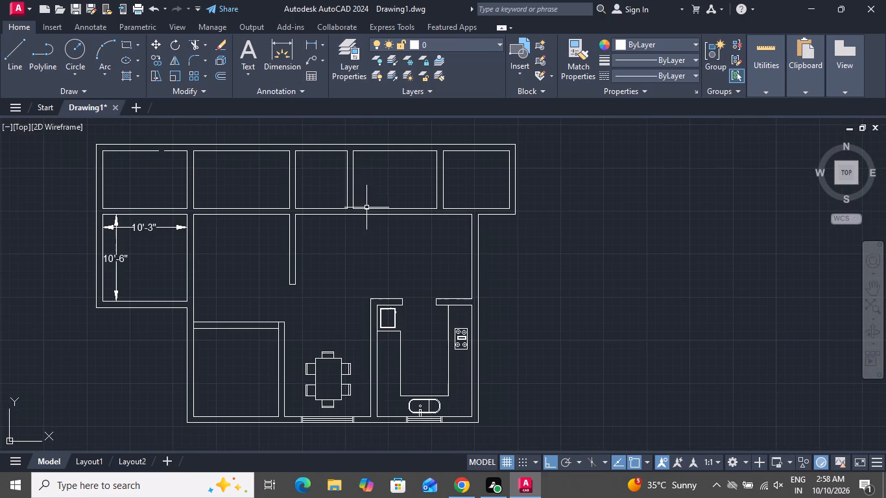
scroll(328, 254, "down", 2)
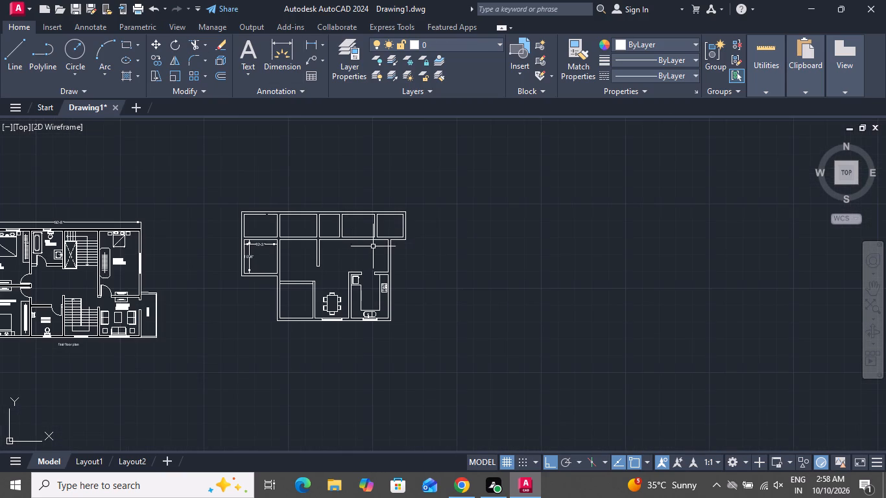
scroll(324, 241, "up", 1)
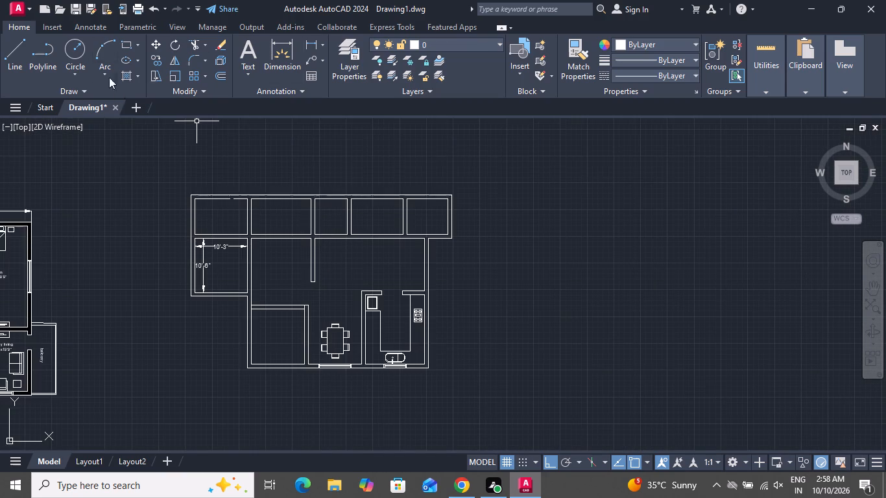
scroll(252, 195, "down", 1)
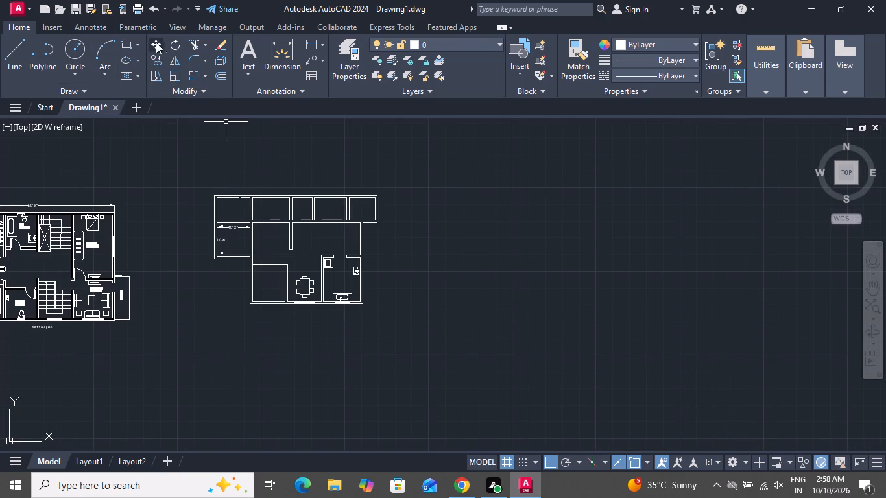
left_click(123, 46)
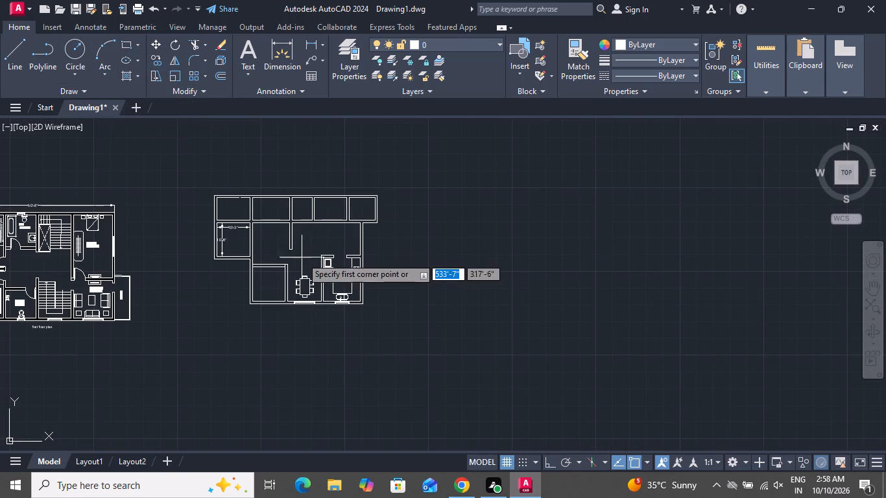
scroll(242, 291, "up", 3)
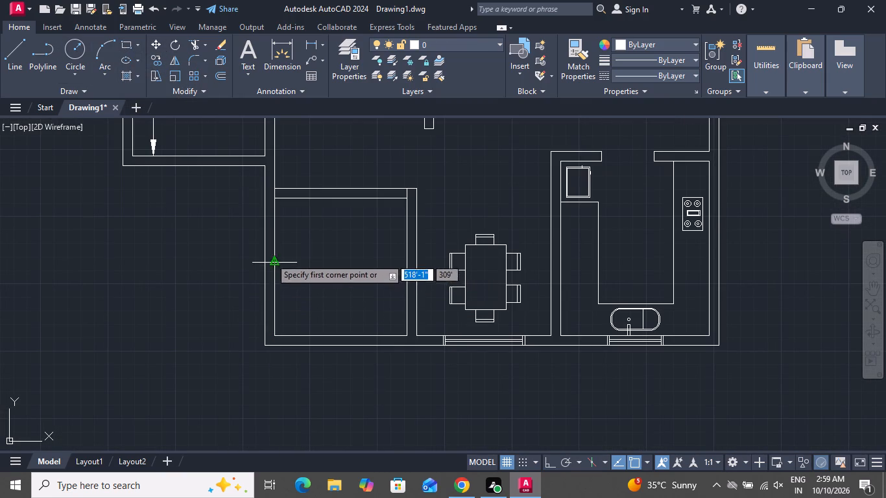
left_click(275, 263)
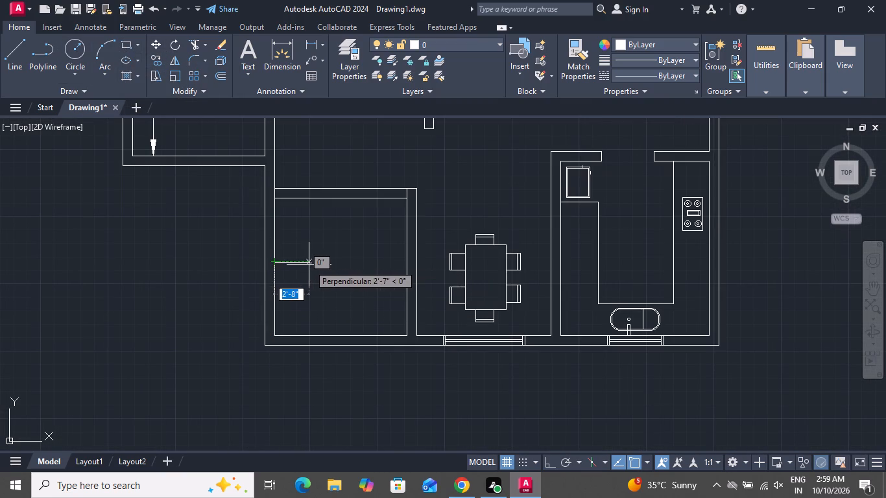
left_click(309, 265)
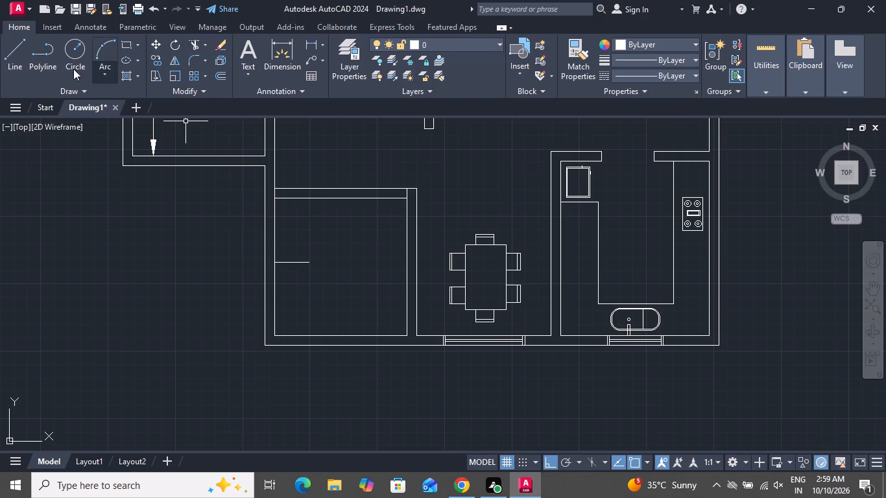
Draw a vertical line about 5'-8" long from the free end of that edge down to the room's bottom wall.
left_click(7, 53)
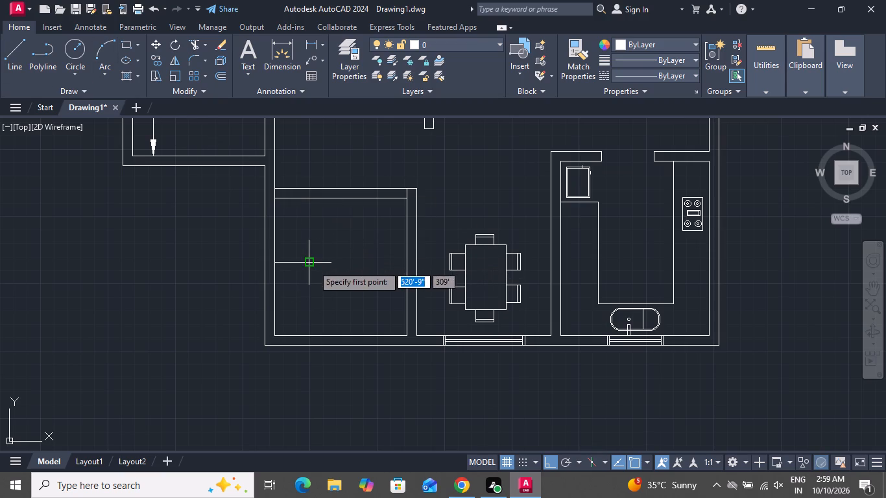
left_click(309, 265)
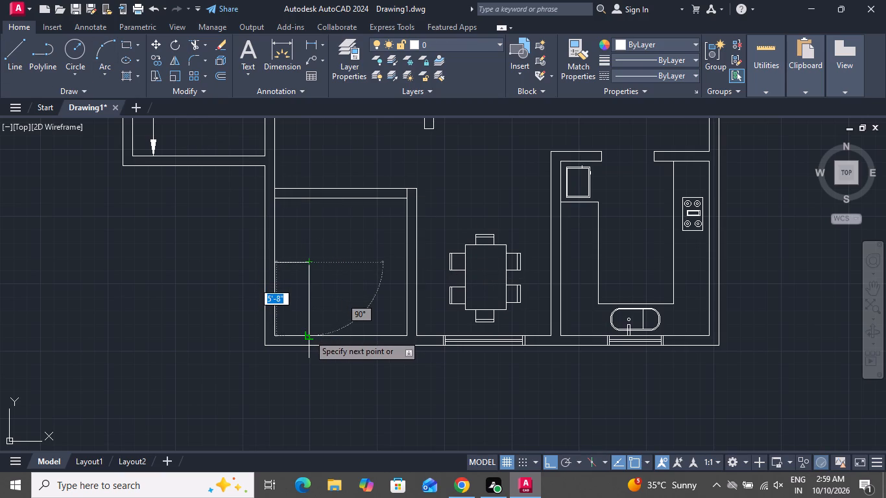
left_click(309, 335)
right_click(312, 329)
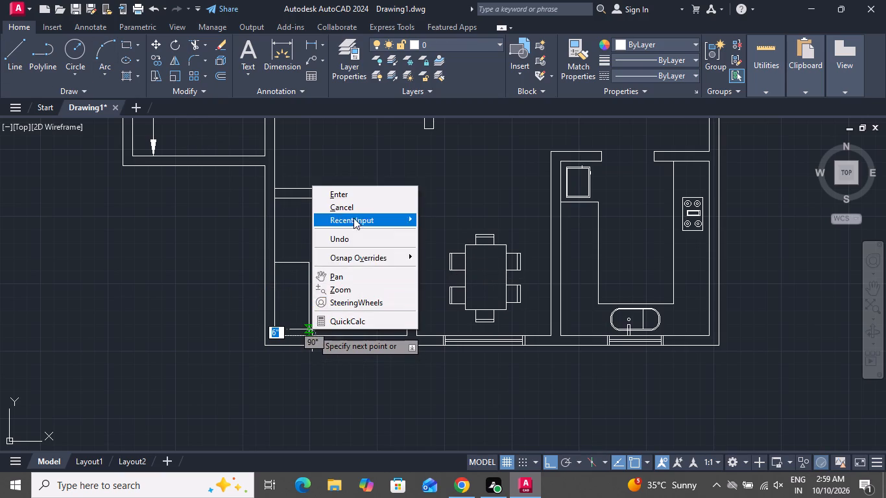
left_click(353, 206)
scroll(346, 279, "down", 2)
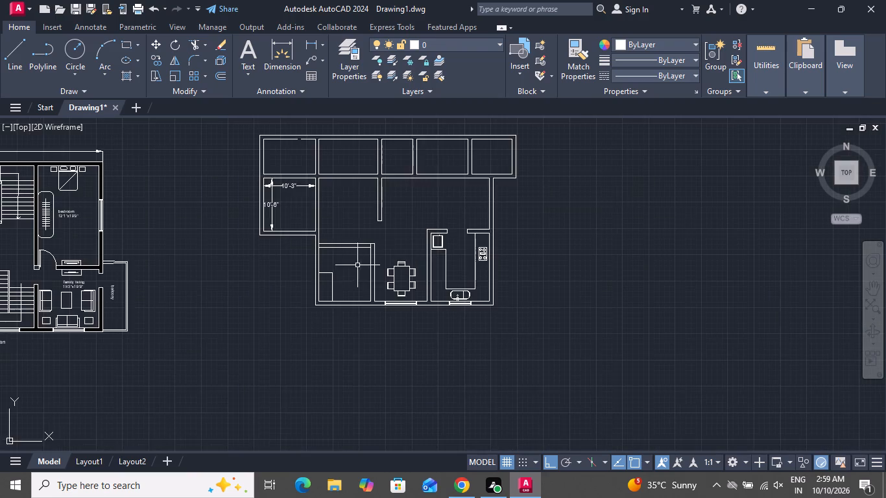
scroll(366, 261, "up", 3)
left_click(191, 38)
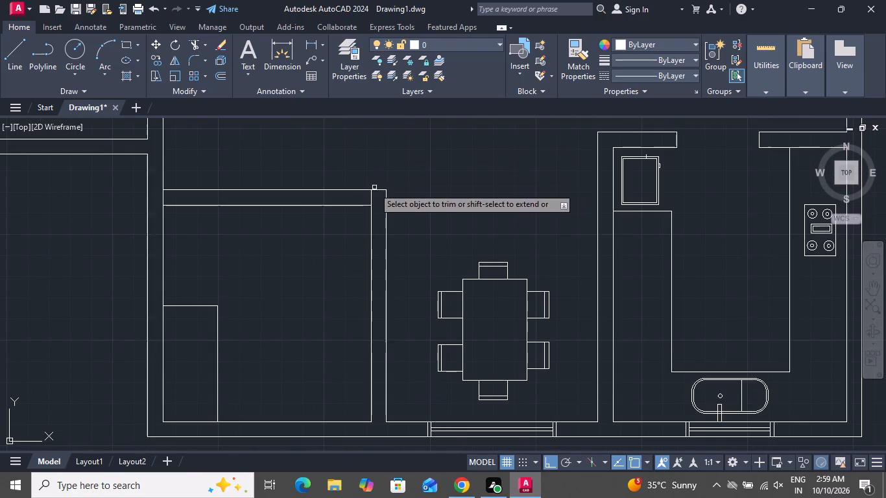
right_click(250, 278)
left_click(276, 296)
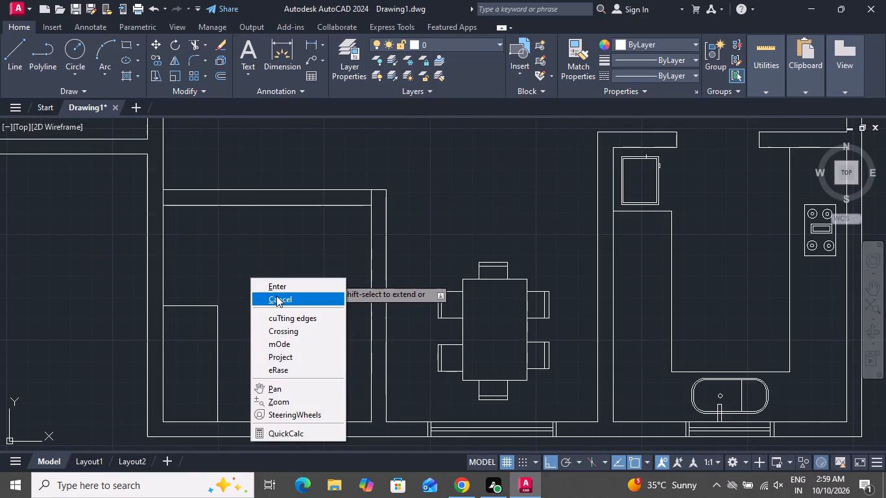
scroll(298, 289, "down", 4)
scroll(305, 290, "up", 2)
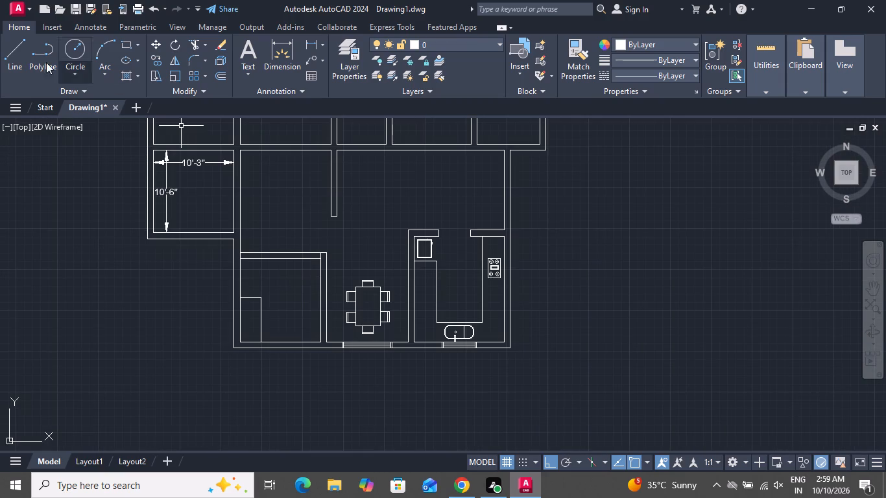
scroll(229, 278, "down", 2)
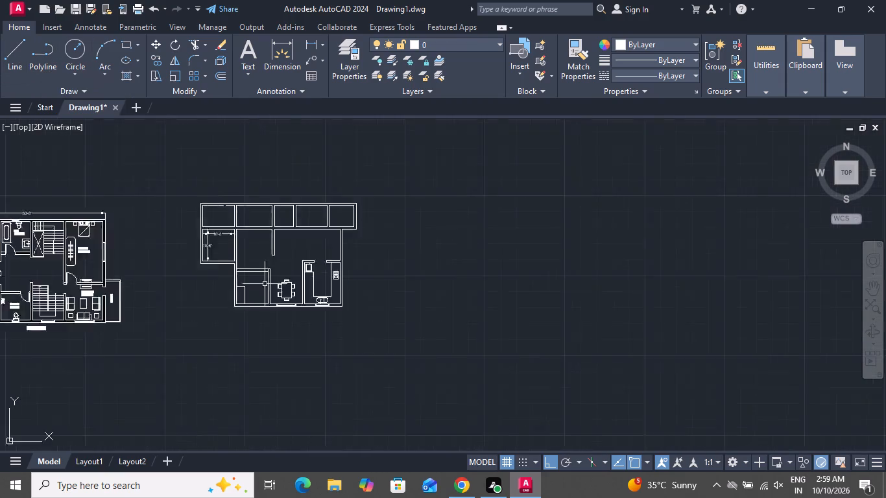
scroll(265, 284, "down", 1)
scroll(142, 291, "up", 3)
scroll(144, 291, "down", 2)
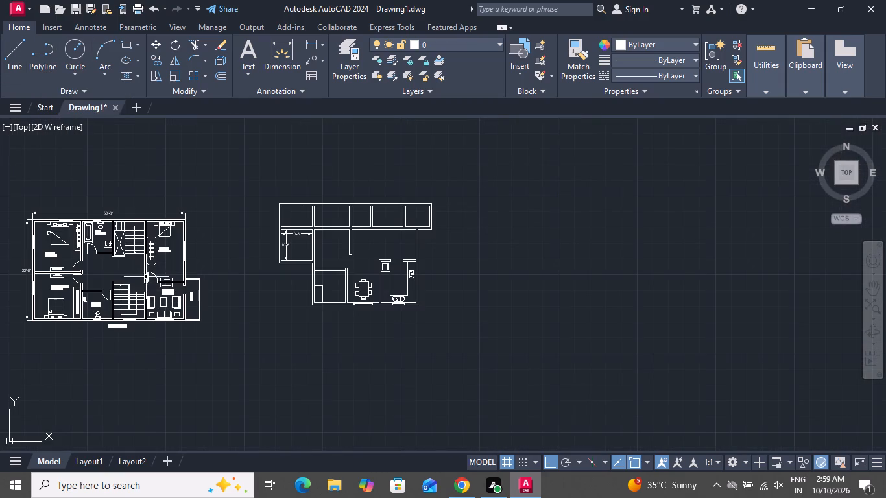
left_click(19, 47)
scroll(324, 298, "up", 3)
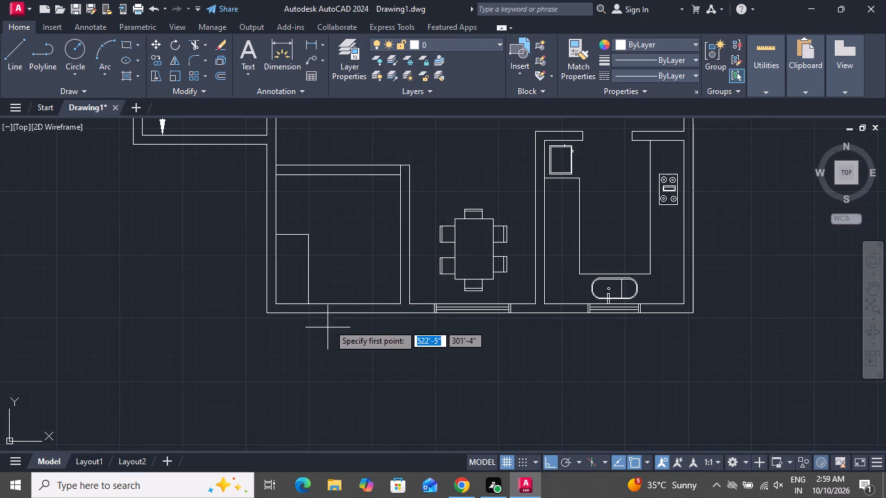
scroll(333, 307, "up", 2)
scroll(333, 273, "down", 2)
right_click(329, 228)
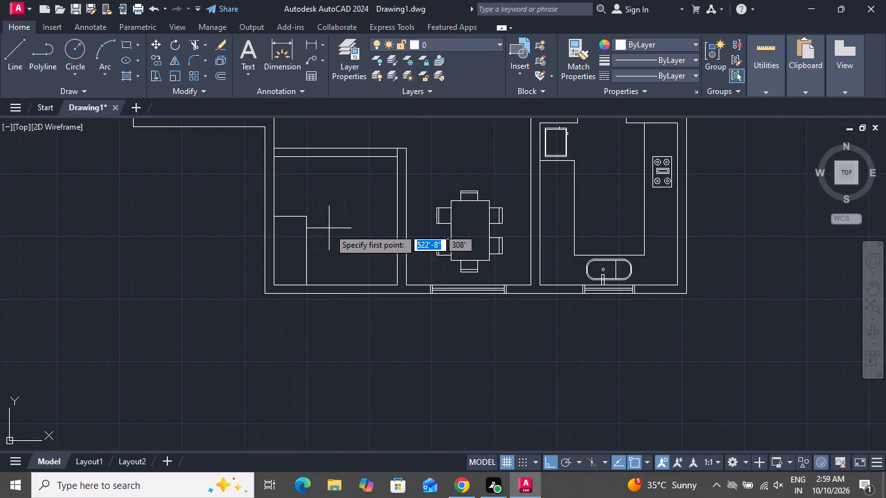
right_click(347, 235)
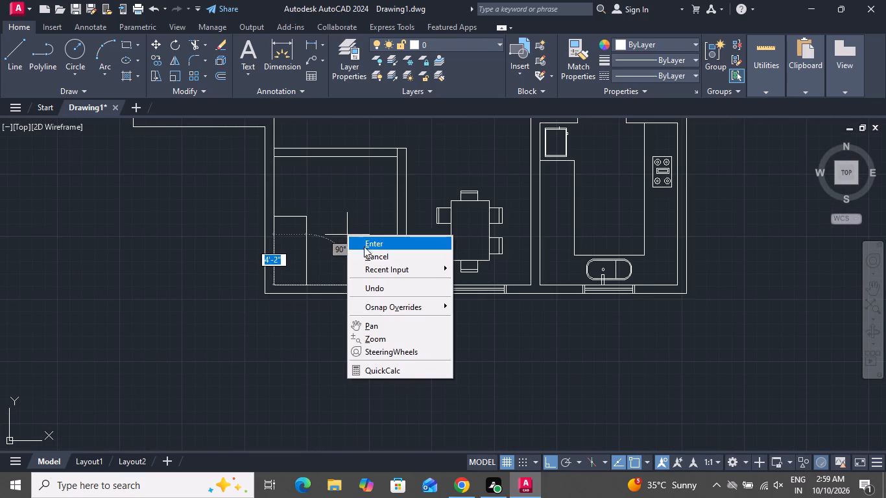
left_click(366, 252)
Offset the vertical side of the corner unit in the room left of the dining area 1" inward, and try the same with its top edge.
type("o 1")
key("shift+quotedbl")
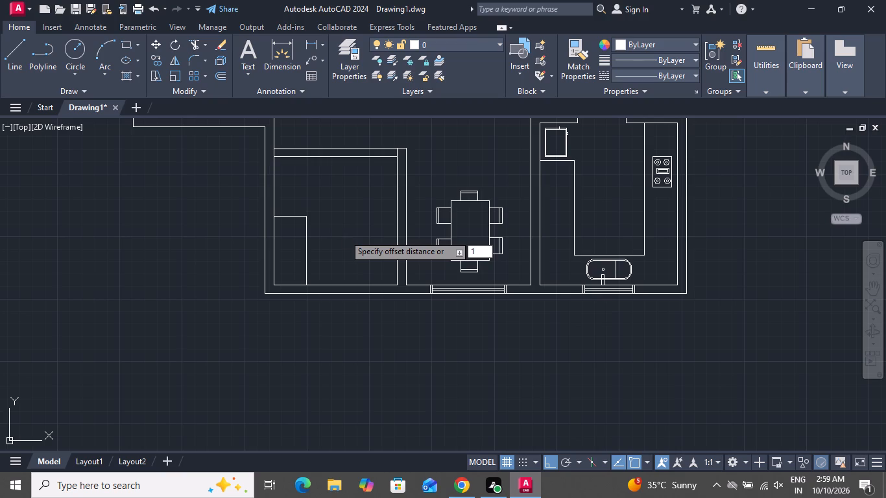
key("Return")
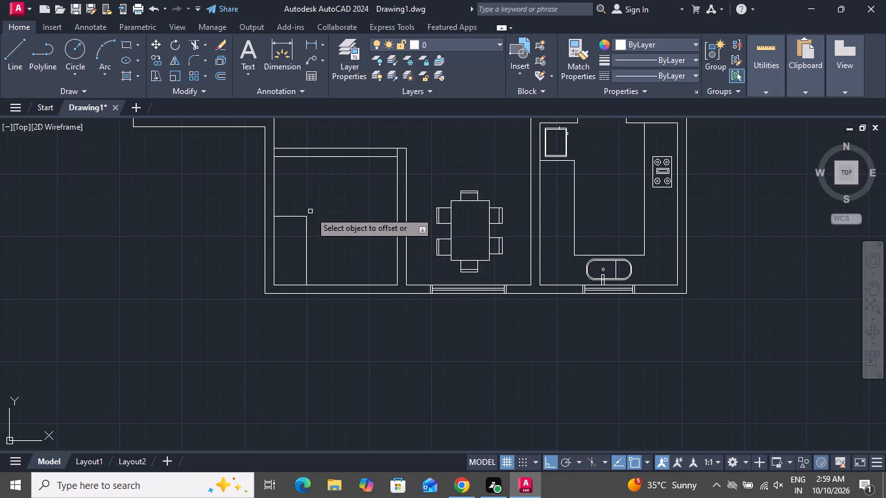
scroll(310, 211, "up", 1)
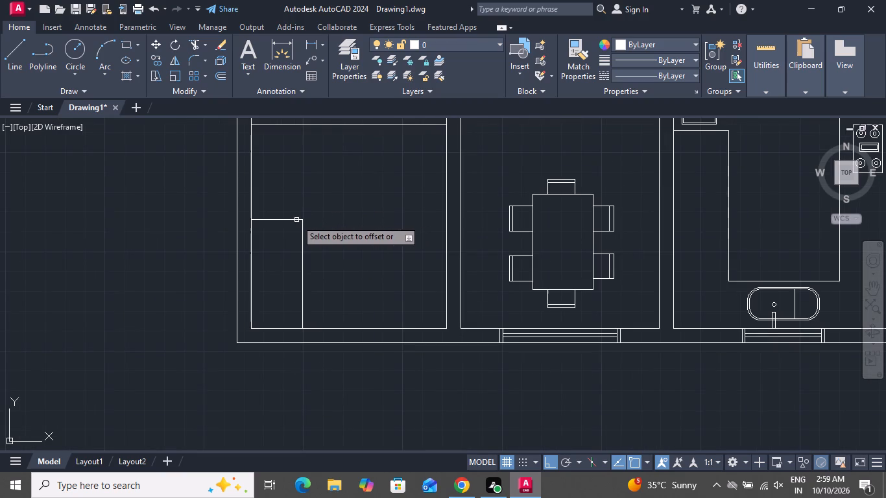
left_click(296, 220)
left_click(293, 255)
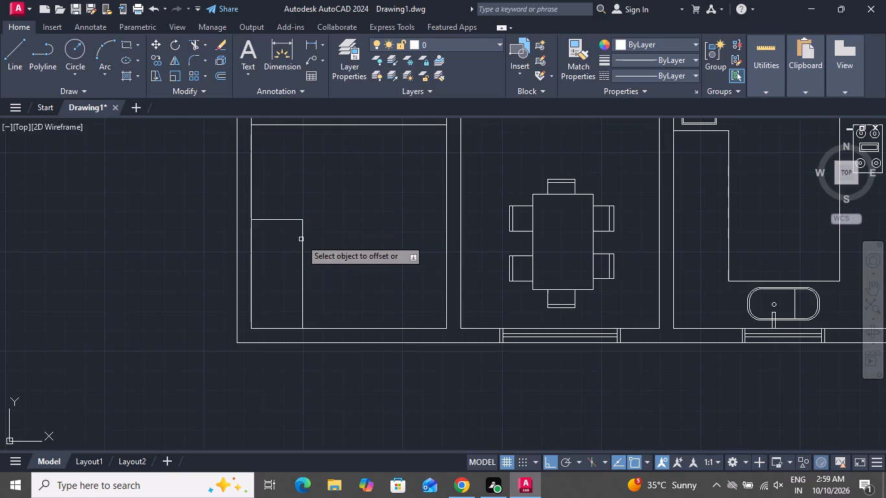
left_click(303, 239)
left_click(269, 250)
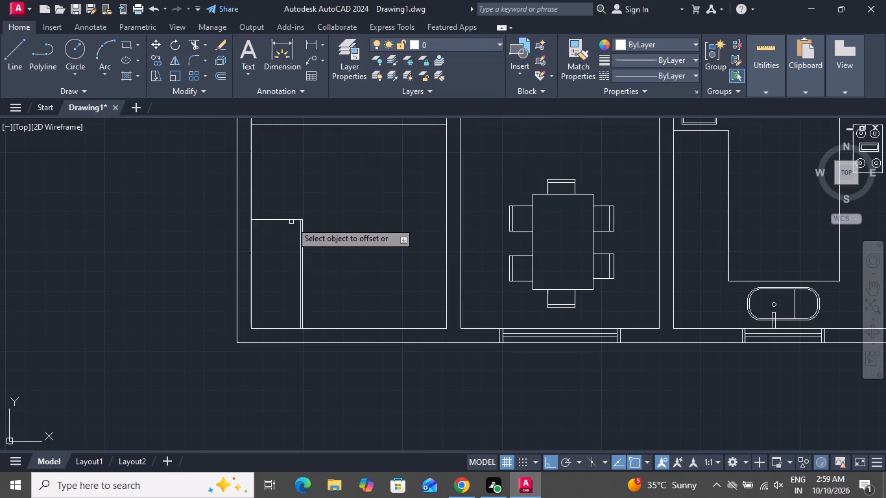
left_click(291, 220)
left_click(287, 243)
Offset that room's bottom inner wall line and left inner wall line 1" into the room.
left_click(280, 329)
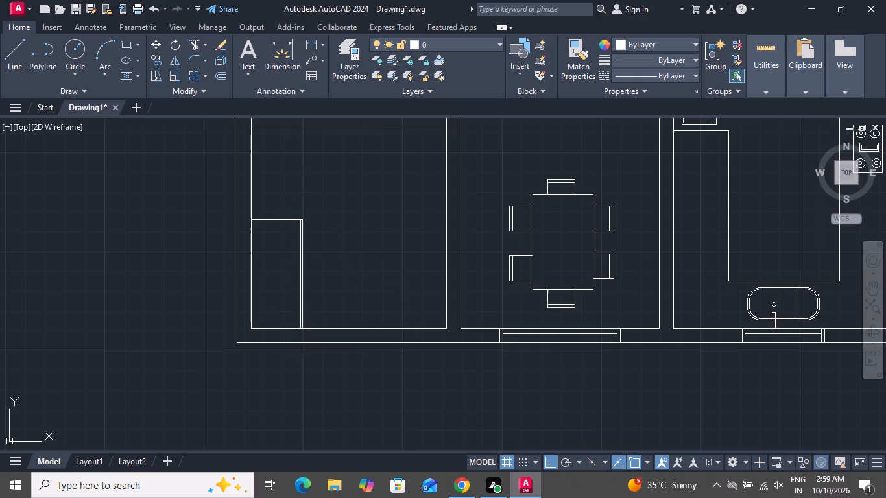
left_click(277, 310)
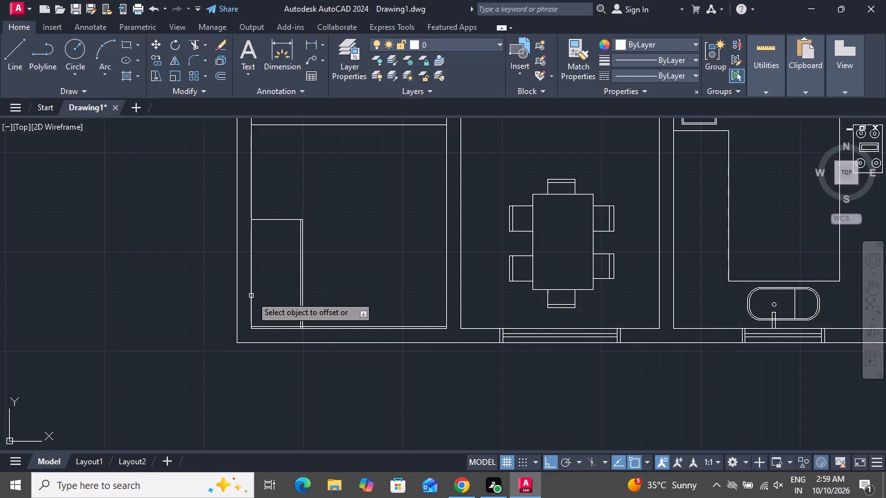
left_click(250, 294)
left_click(260, 293)
right_click(274, 289)
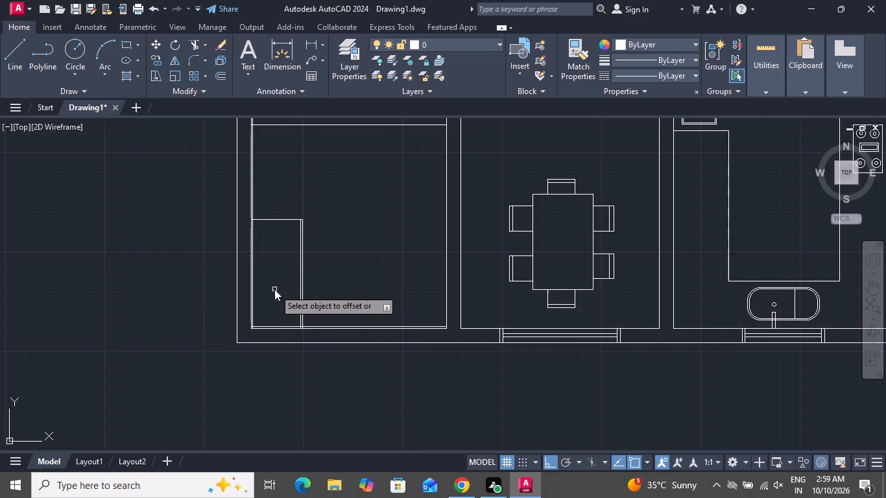
left_click(295, 307)
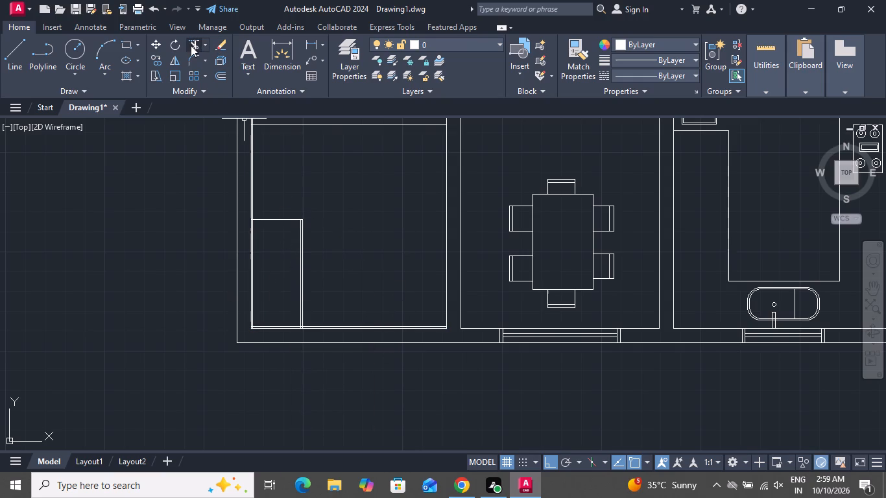
Trim the offset copy of the left wall line where it runs above the corner unit's top edge.
left_click(191, 45)
scroll(262, 162, "up", 3)
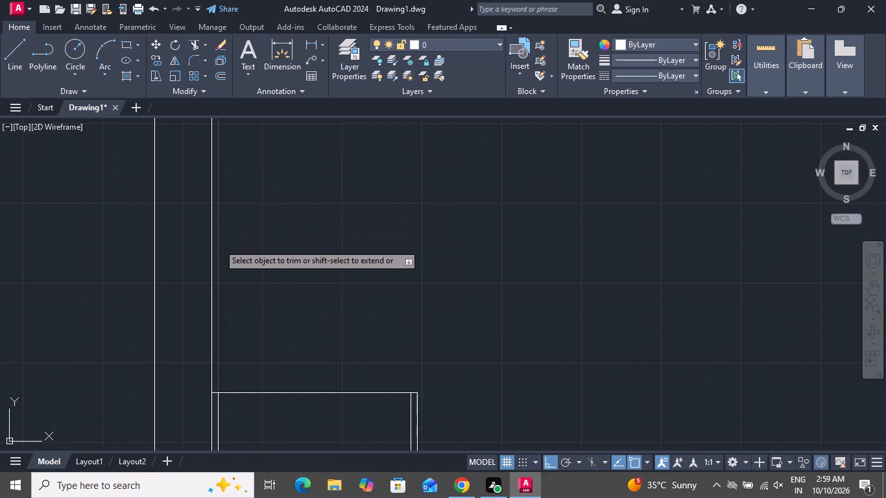
left_click(219, 244)
scroll(306, 257, "down", 5)
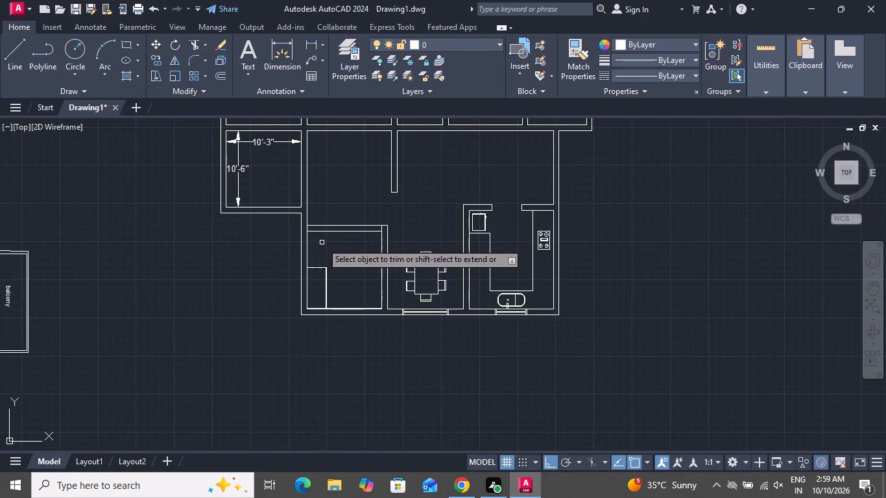
right_click(322, 243)
left_click(350, 262)
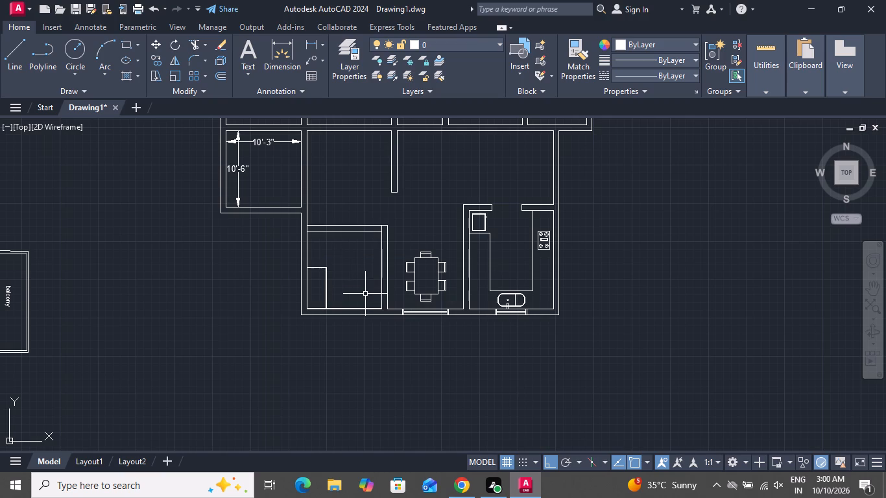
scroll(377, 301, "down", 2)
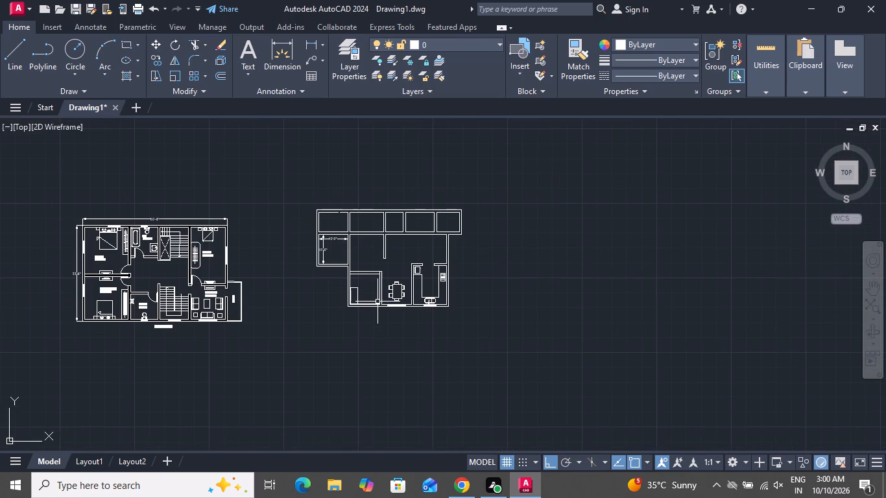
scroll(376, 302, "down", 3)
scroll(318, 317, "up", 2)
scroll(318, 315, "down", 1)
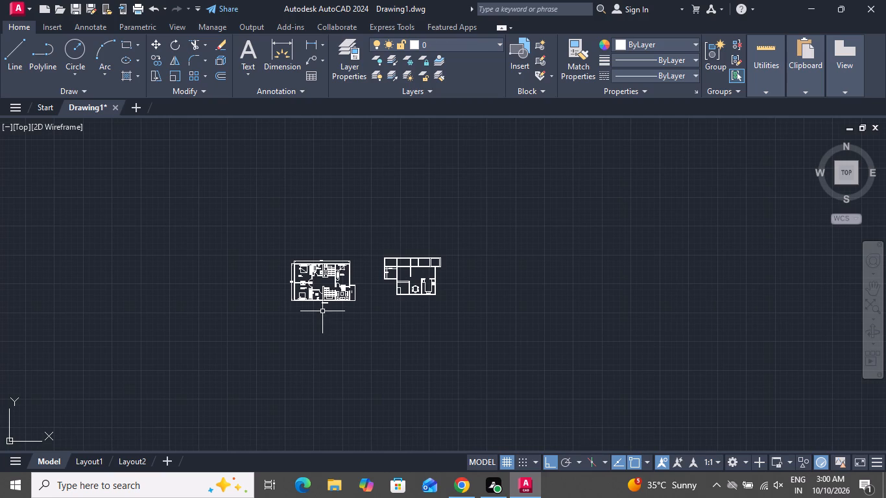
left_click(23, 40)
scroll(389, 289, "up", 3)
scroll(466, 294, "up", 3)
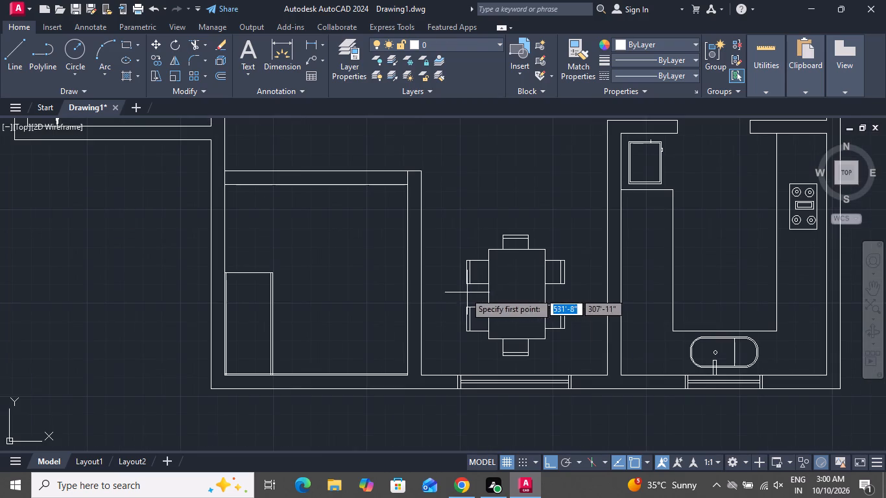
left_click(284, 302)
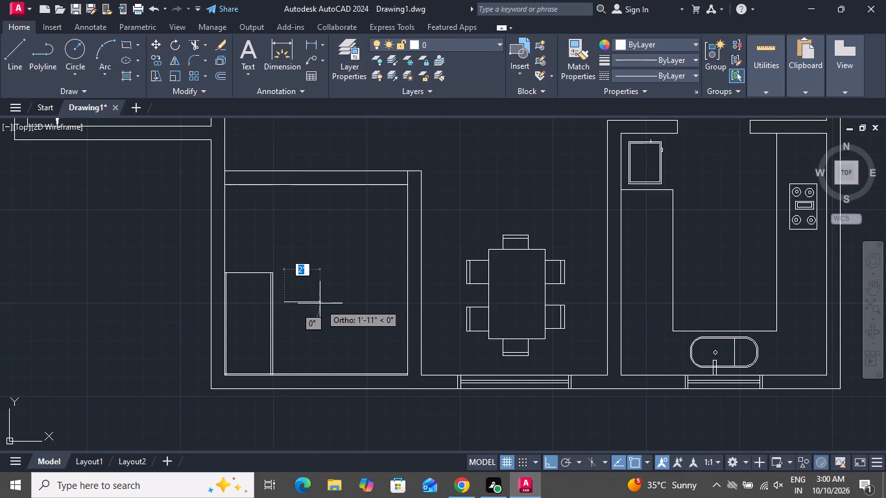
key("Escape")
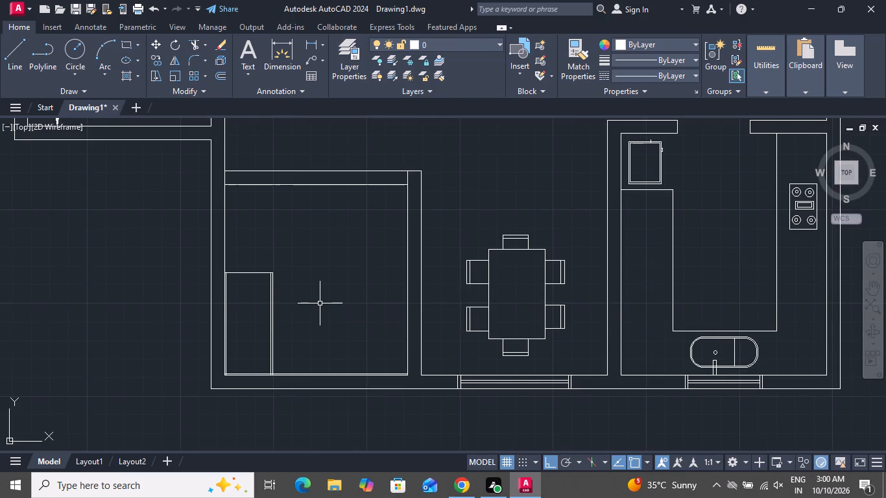
Draw a rectangle about 2'-3" by 1'-11" with a fillet radius of 2 just right of the corner unit.
type("rec")
key("space")
type("f")
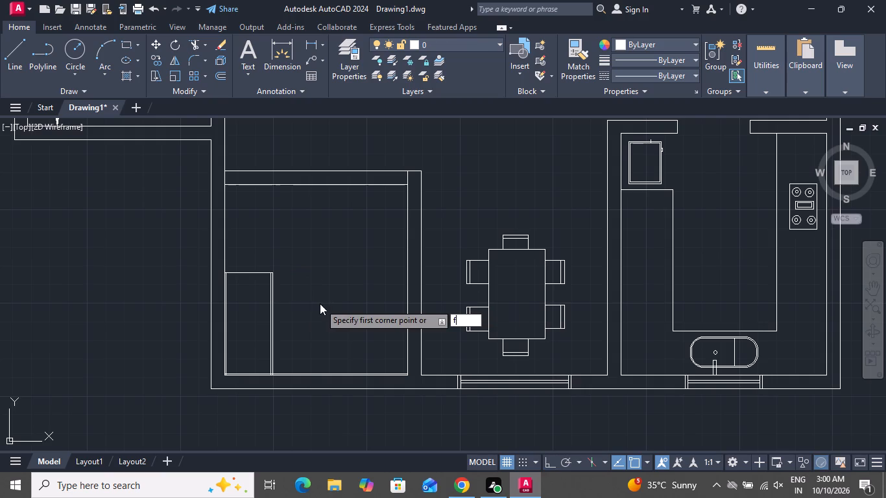
key("space")
key("2")
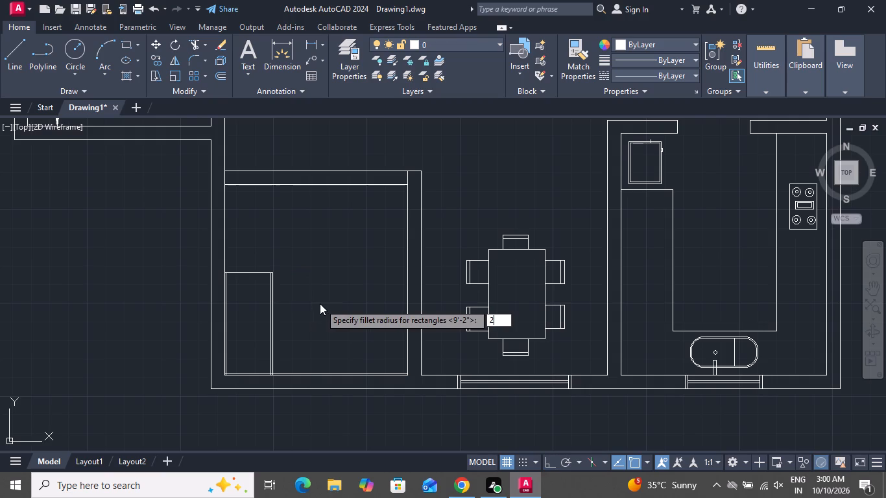
key("space")
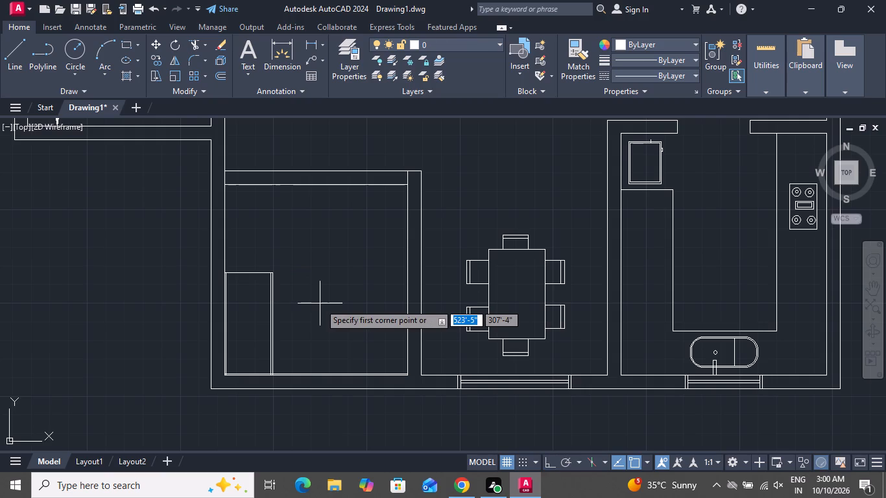
left_click(285, 305)
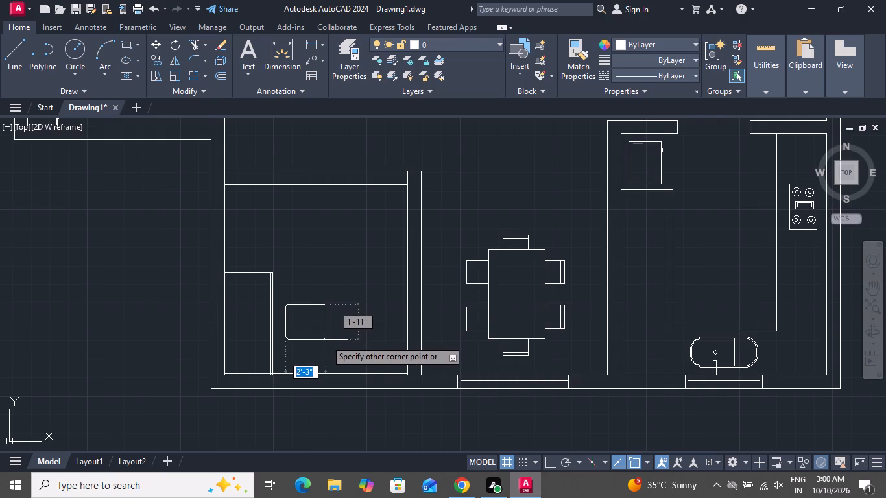
left_click(326, 340)
scroll(311, 290, "up", 2)
scroll(311, 290, "down", 1)
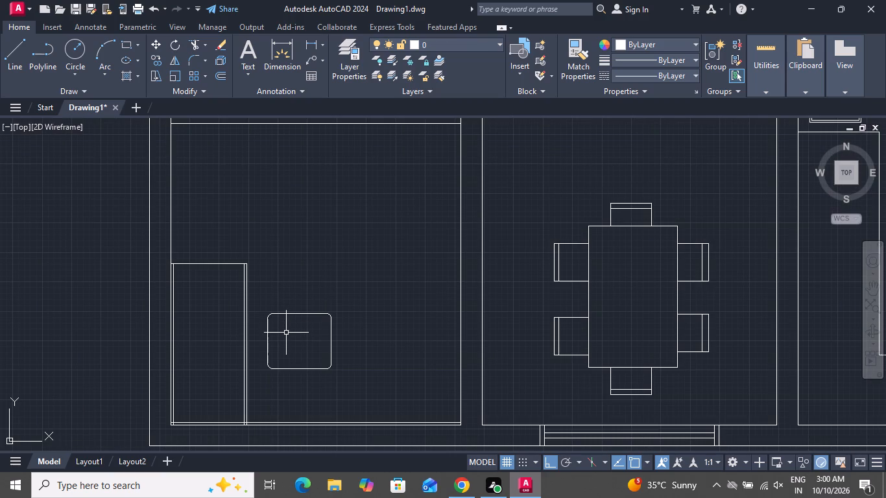
Offset the rounded rectangle 1" inward.
type("o")
key("space")
type("1\"")
key("Return")
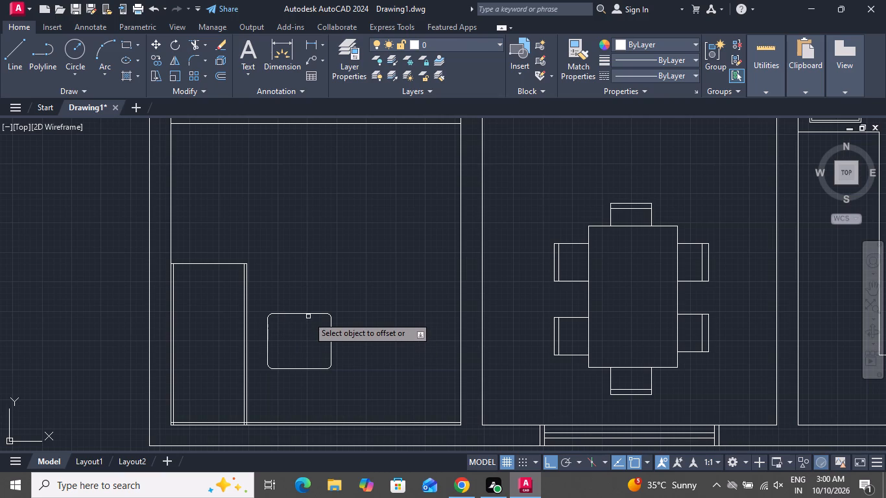
left_click(309, 314)
left_click(313, 343)
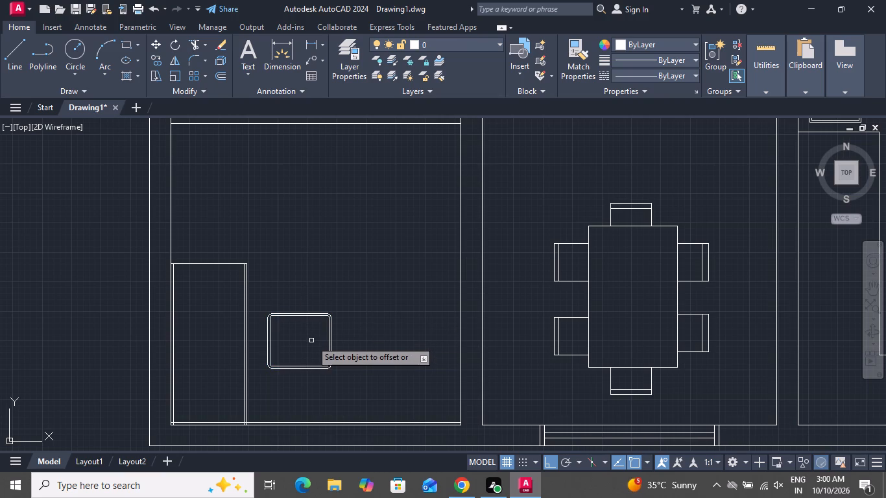
right_click(311, 340)
left_click(365, 210)
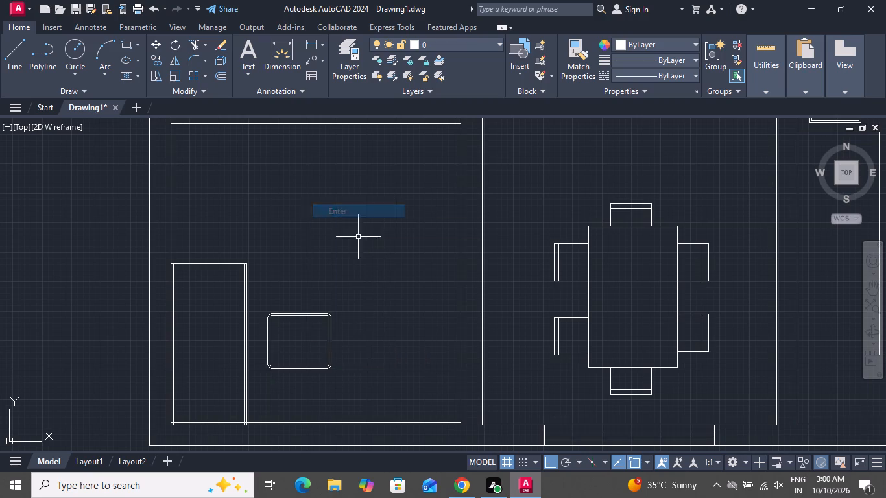
Delete both concentric rounded rectangles beside the corner unit.
scroll(353, 254, "down", 2)
scroll(342, 298, "up", 1)
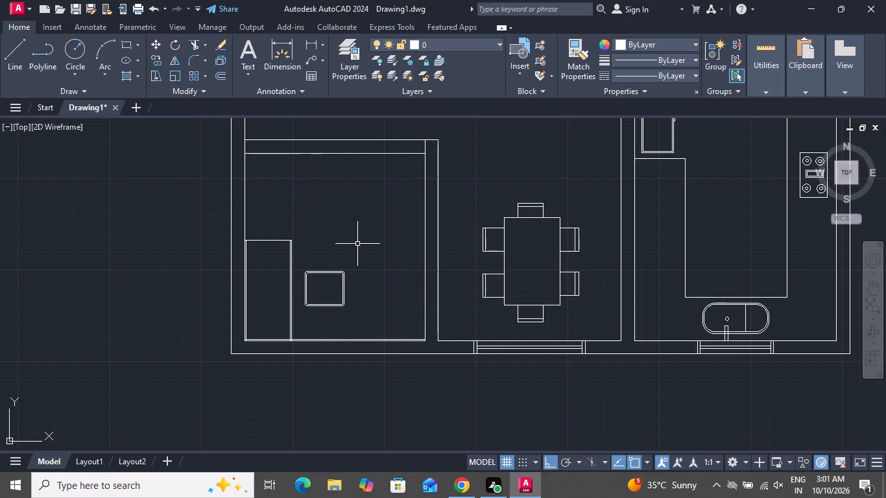
scroll(349, 274, "up", 2)
left_click_drag(342, 254, 336, 267)
left_click(262, 360)
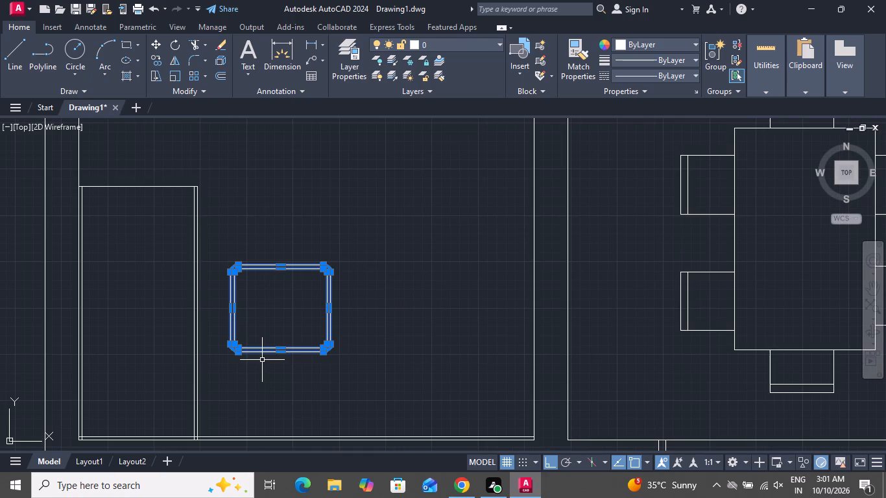
key("Delete")
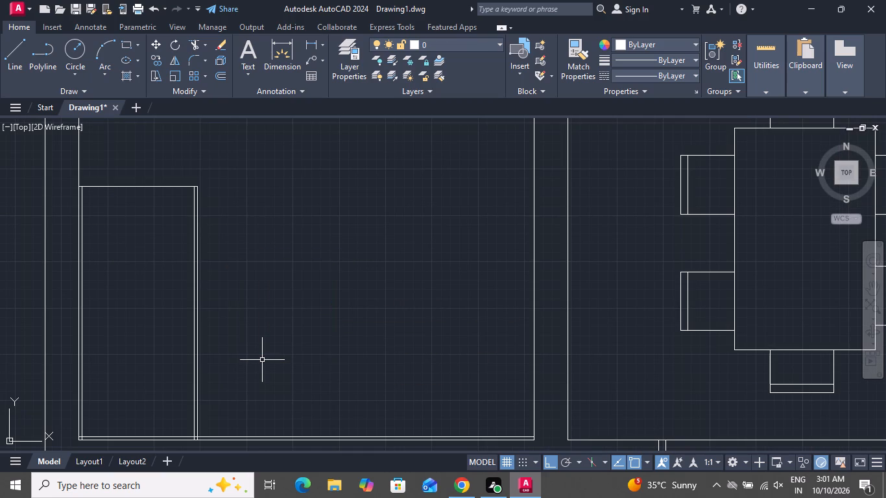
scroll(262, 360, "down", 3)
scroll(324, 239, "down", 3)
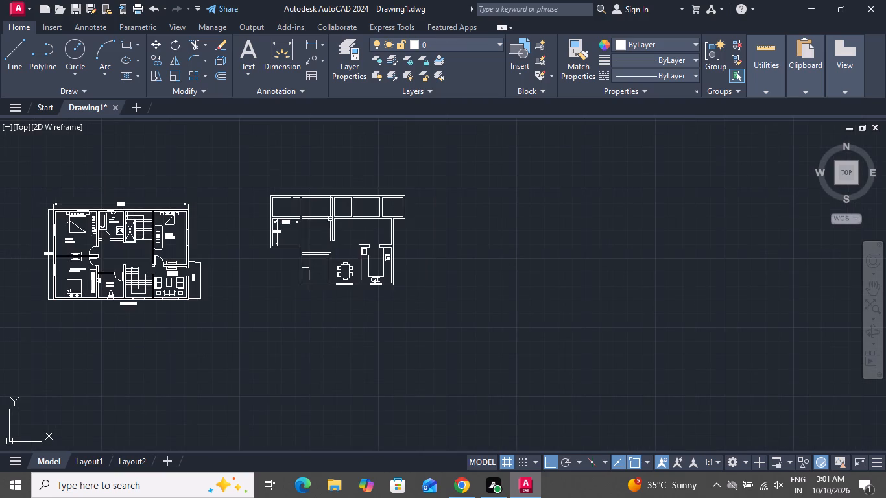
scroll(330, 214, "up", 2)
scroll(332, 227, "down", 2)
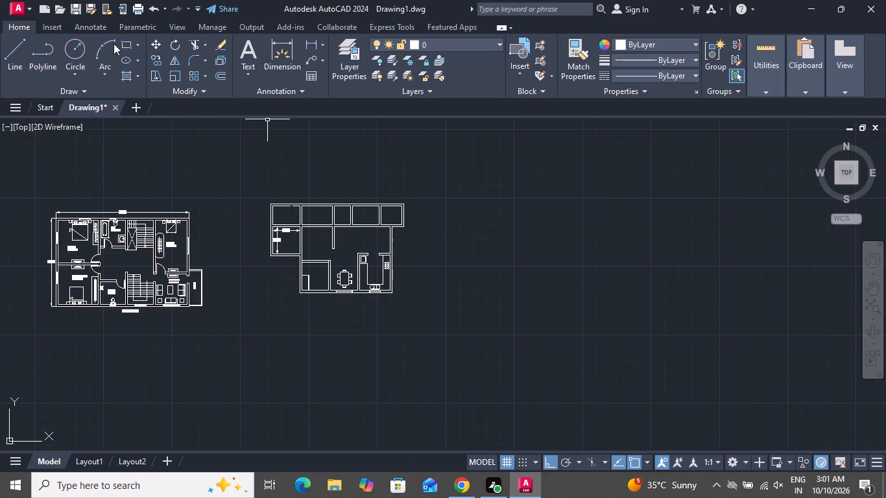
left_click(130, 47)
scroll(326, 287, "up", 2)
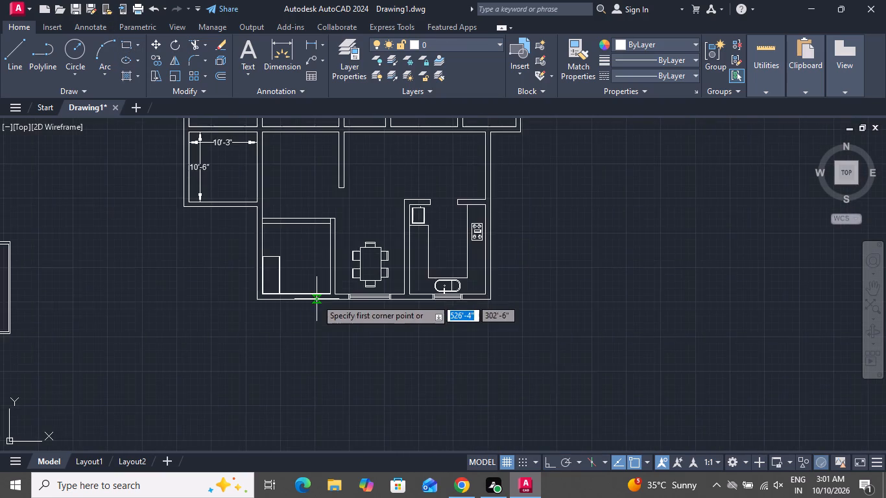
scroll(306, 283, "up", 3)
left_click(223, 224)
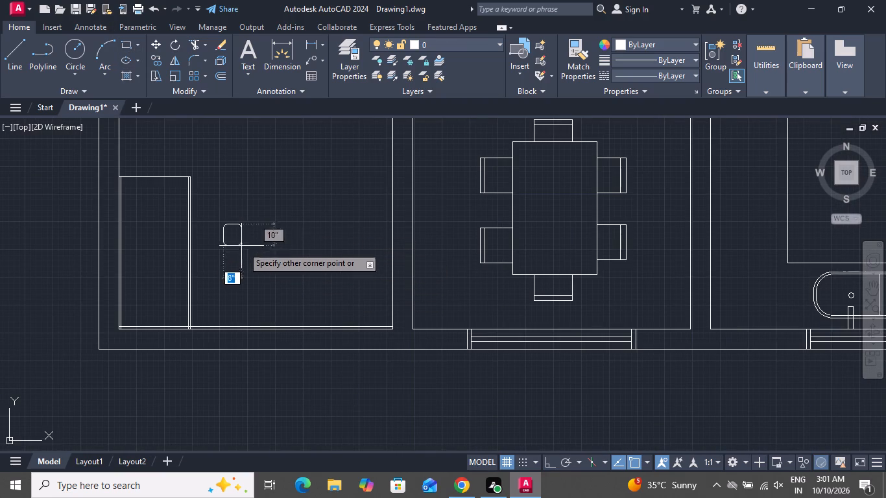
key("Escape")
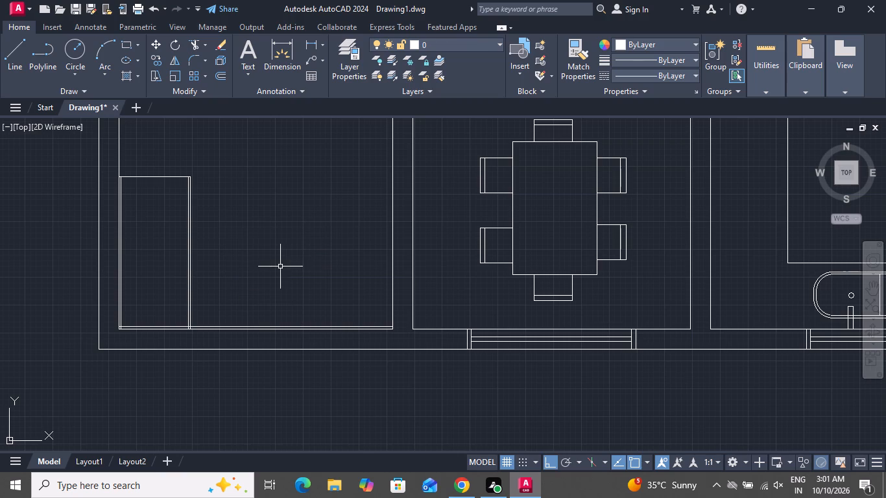
Draw a small, nearly square rectangle beside the corner unit, with the rectangle fillet radius picked as about 2'-7".
type("rec f")
key("space")
type("o")
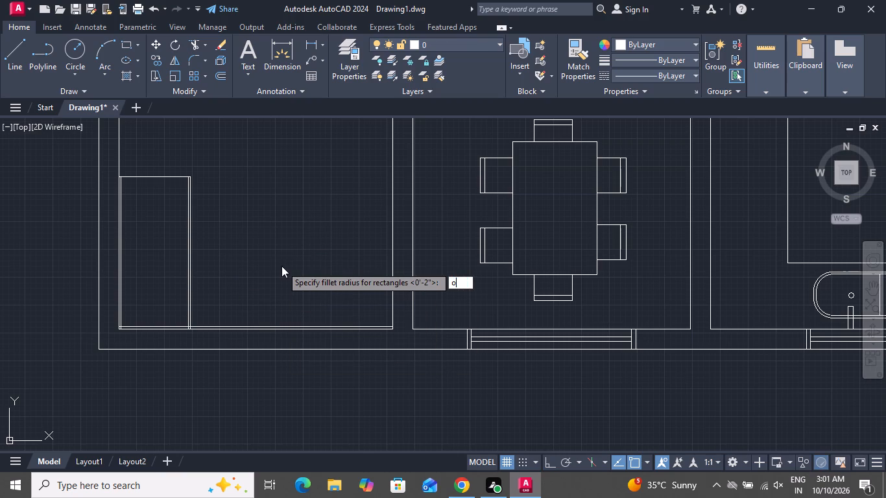
key("space")
left_click(281, 266)
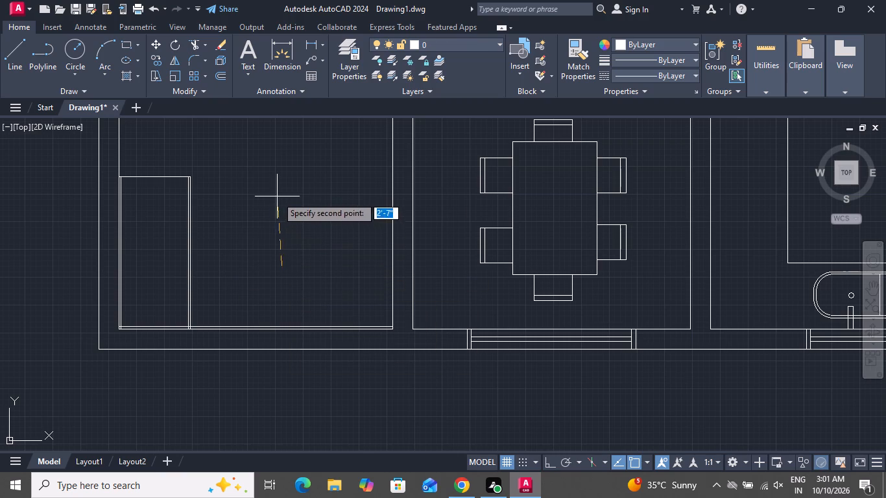
left_click(277, 196)
left_click(268, 185)
left_click(224, 226)
key("Escape")
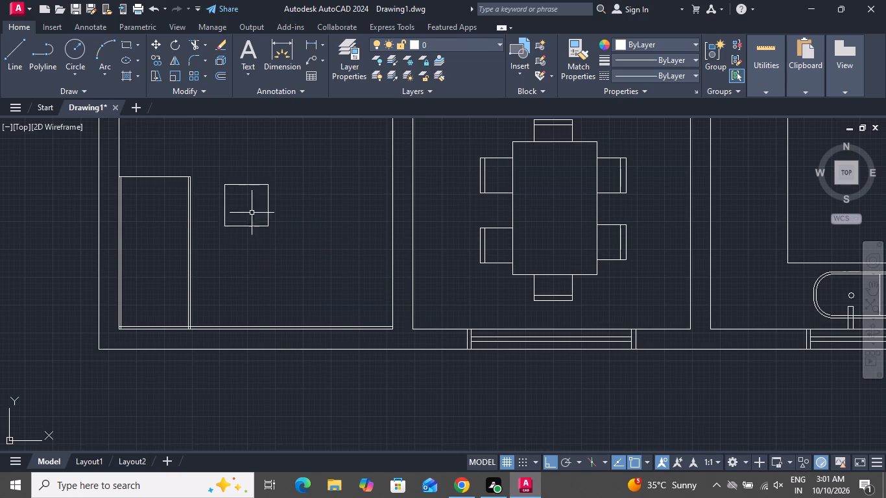
Move the small rectangle straight down by slightly more than 1'.
left_click_drag(300, 176, 248, 215)
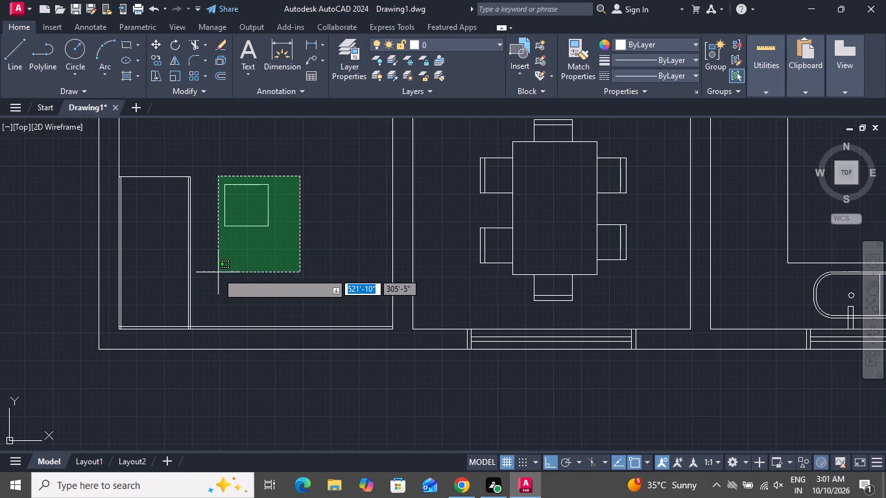
left_click(215, 269)
left_click(156, 38)
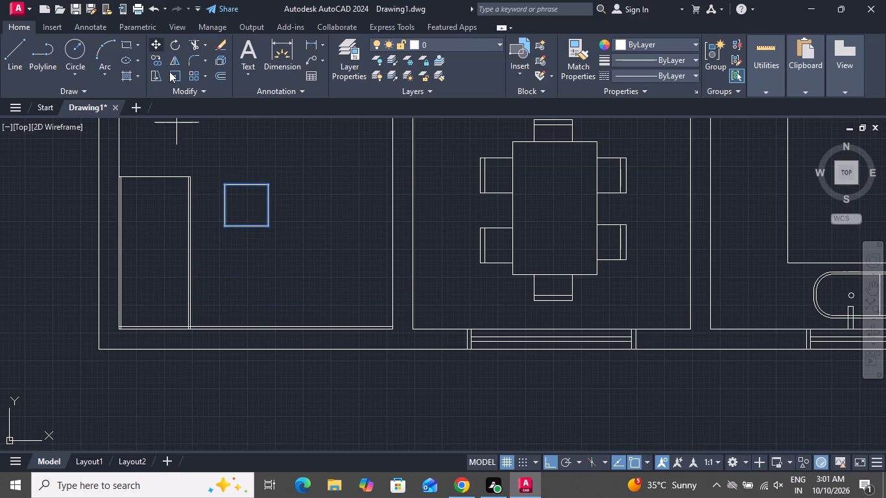
left_click(242, 225)
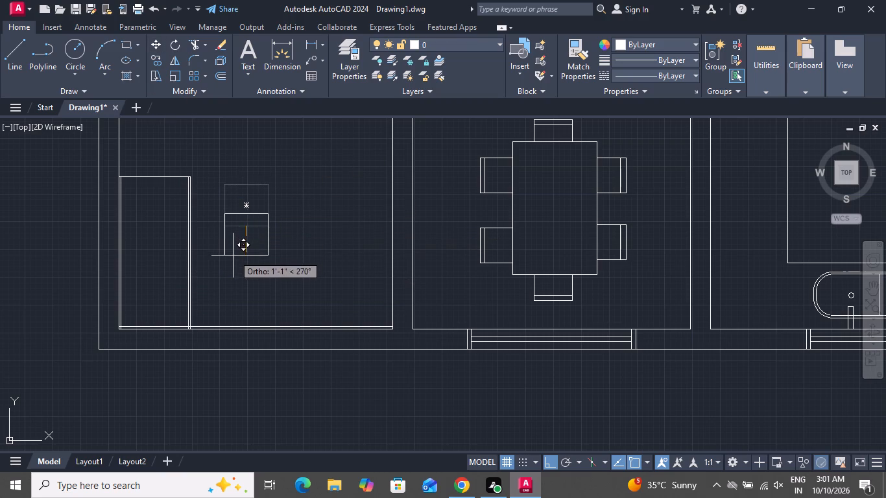
left_click(232, 261)
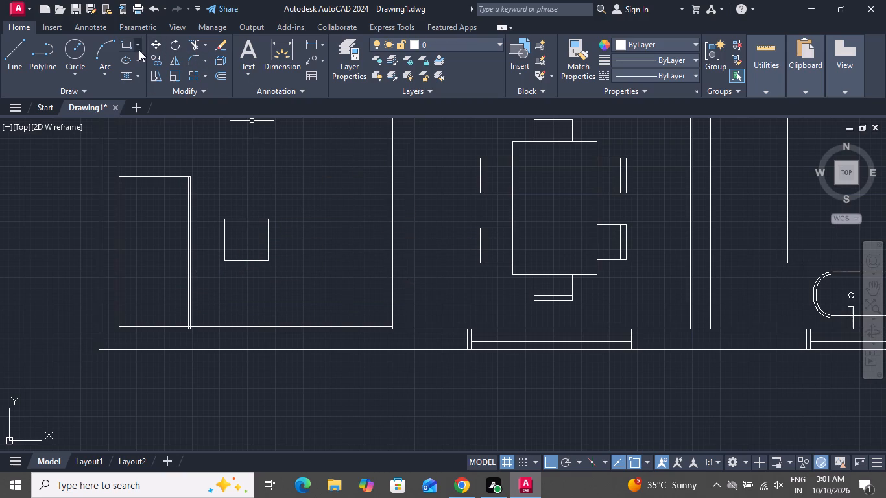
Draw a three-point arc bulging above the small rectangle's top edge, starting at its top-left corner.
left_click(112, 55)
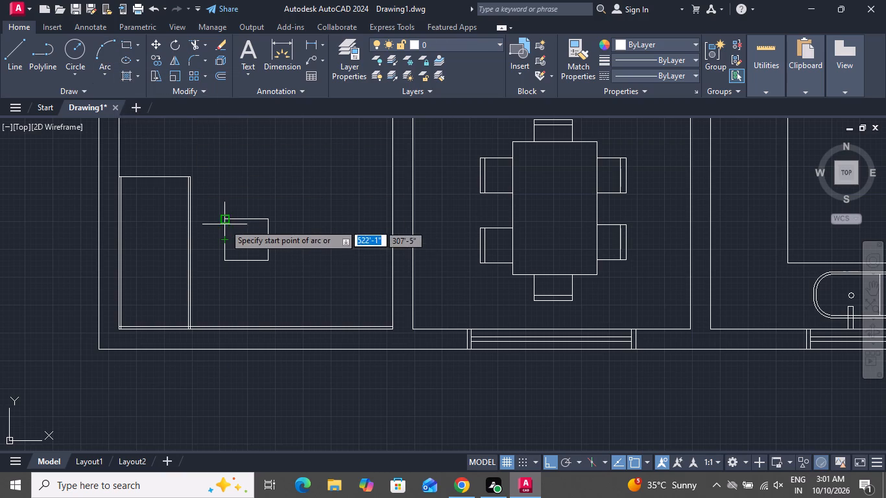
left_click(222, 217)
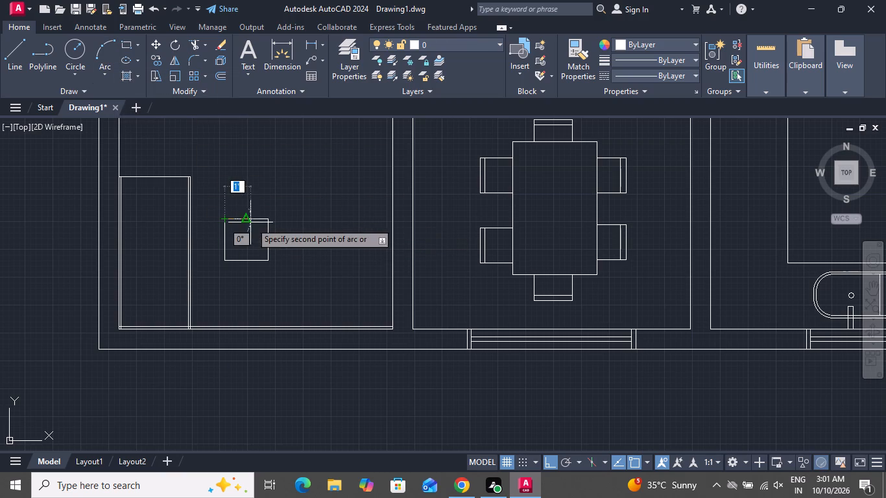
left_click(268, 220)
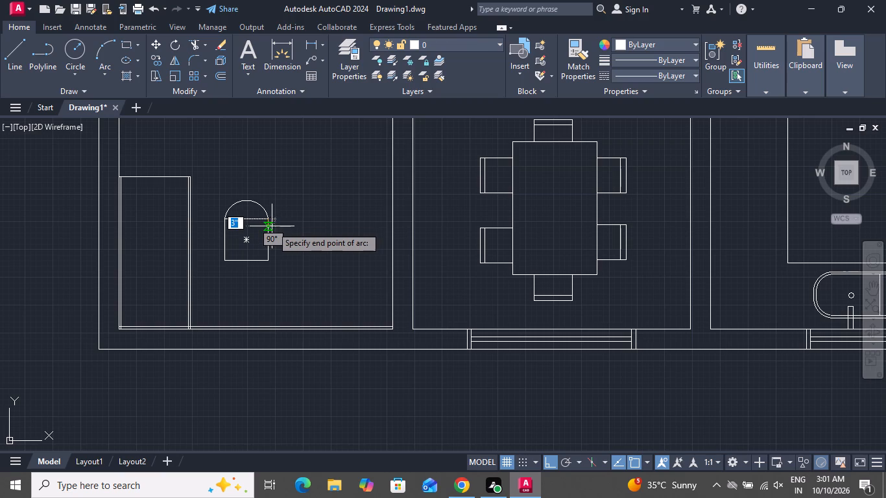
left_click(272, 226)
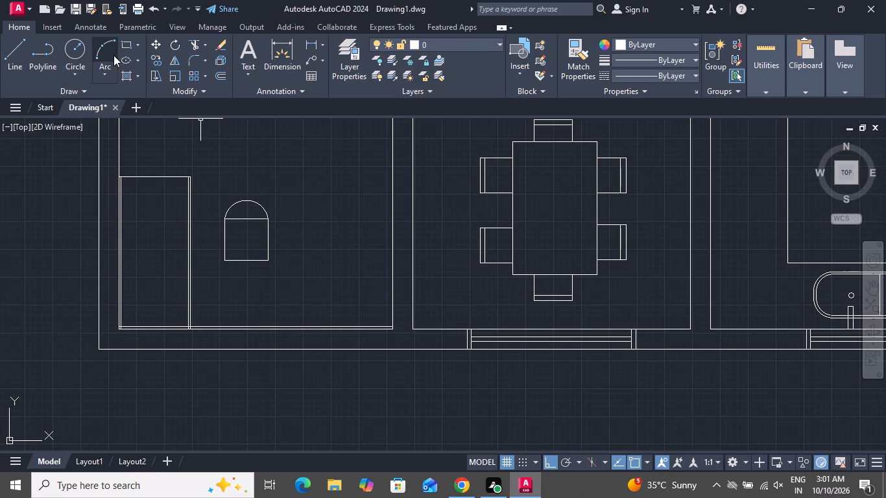
Draw a three-point arc bulging from the small rectangle's right edge, through both right corners and ending near its bottom edge.
left_click(112, 53)
left_click(267, 217)
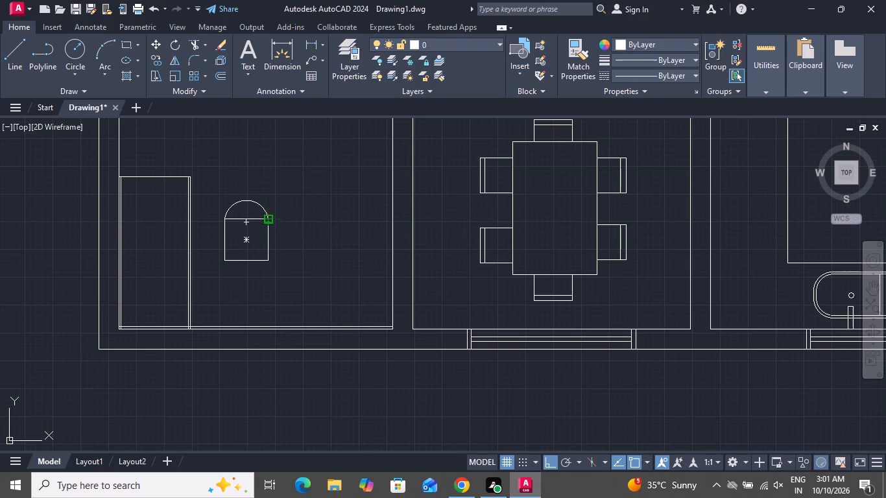
left_click(265, 261)
left_click(249, 253)
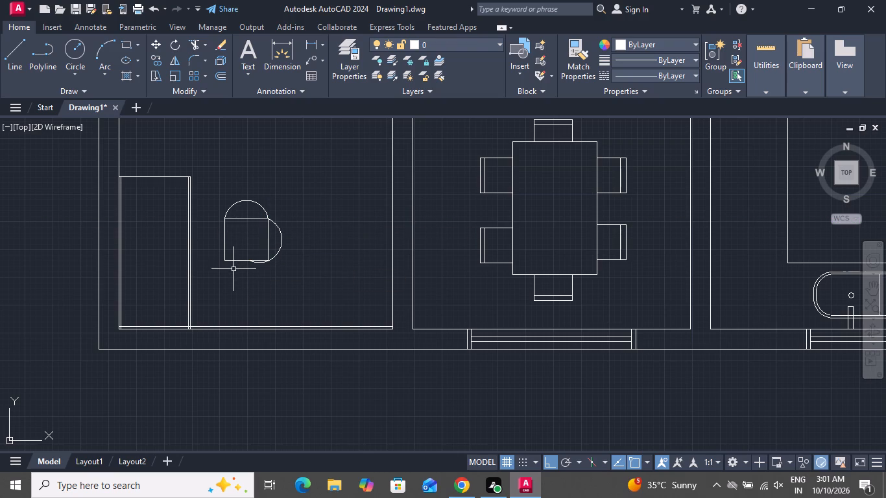
Trim the part of the right-hand arc that extends below the small rectangle's bottom edge.
left_click(195, 41)
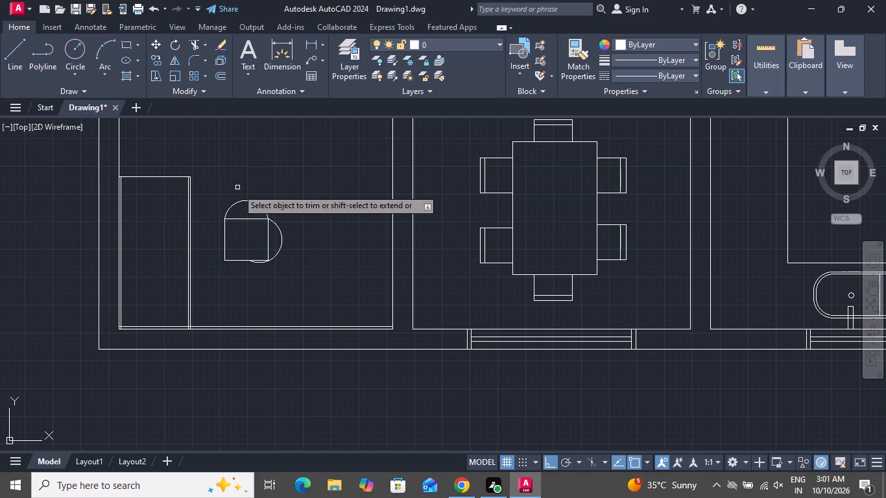
scroll(246, 270, "up", 3)
left_click(284, 212)
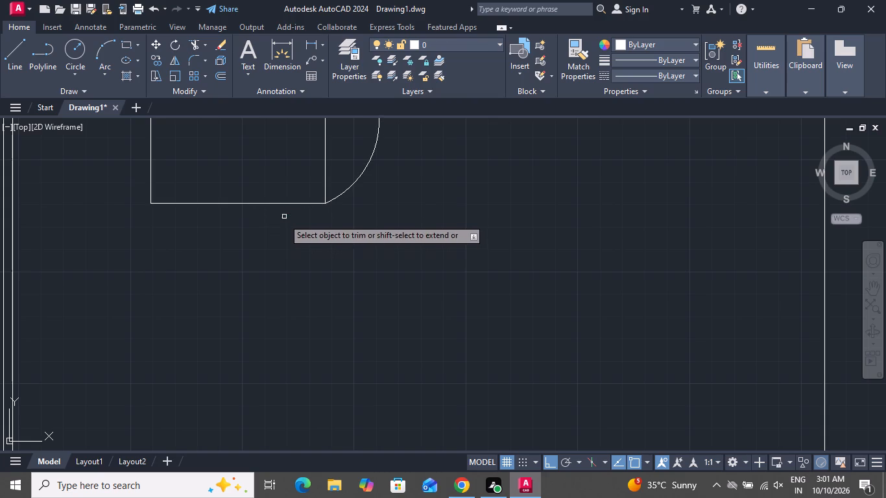
scroll(280, 243, "down", 2)
scroll(282, 249, "up", 1)
scroll(285, 267, "down", 2)
right_click(346, 232)
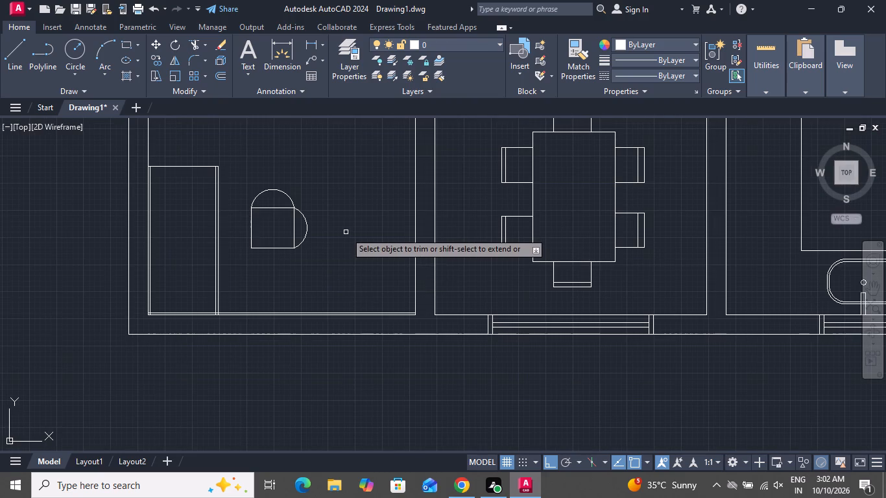
left_click(356, 248)
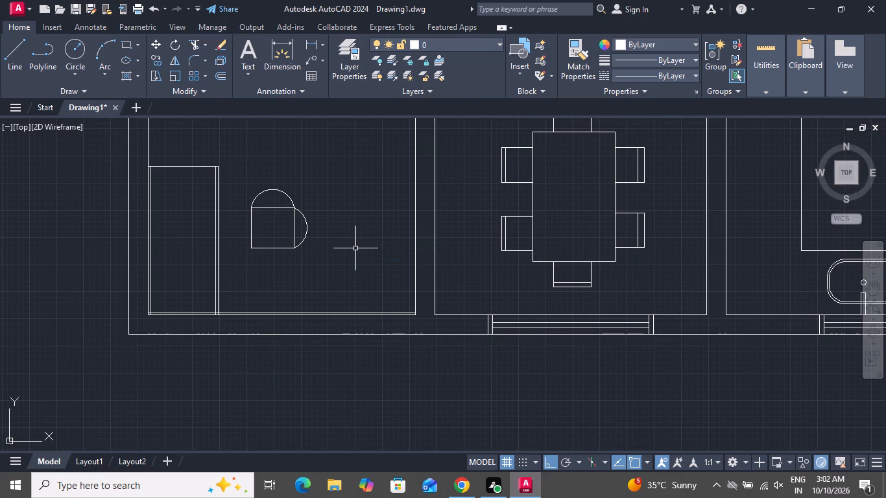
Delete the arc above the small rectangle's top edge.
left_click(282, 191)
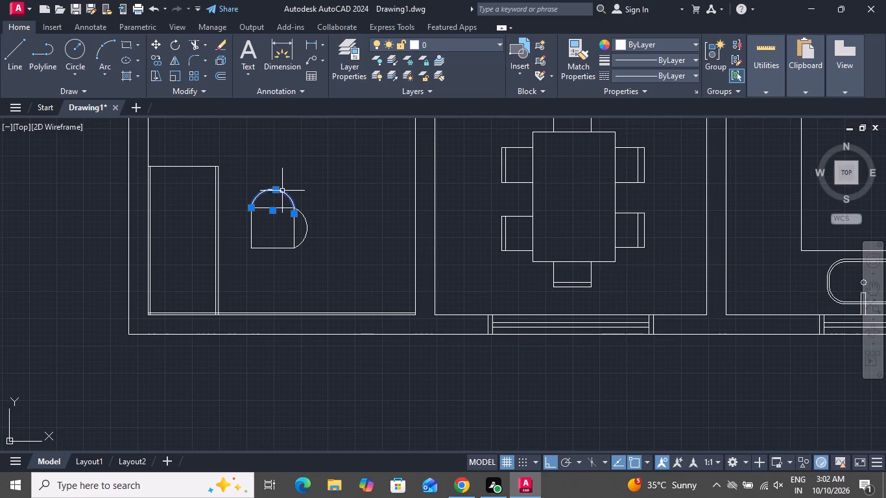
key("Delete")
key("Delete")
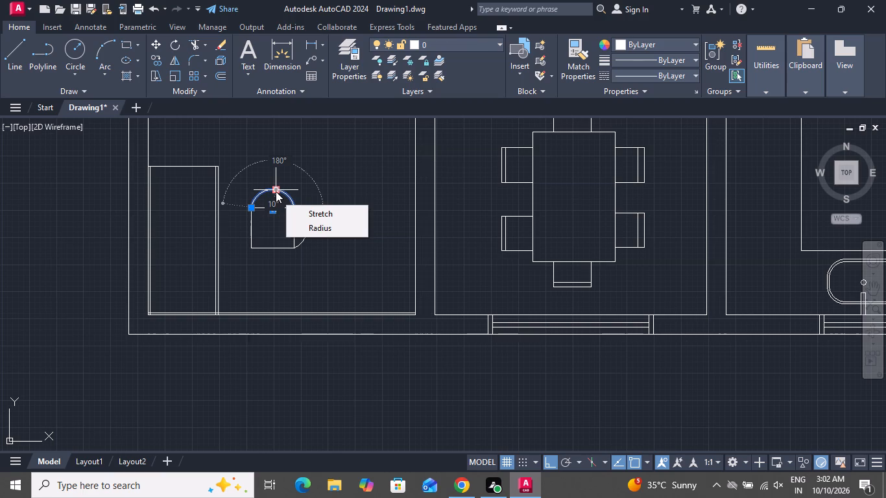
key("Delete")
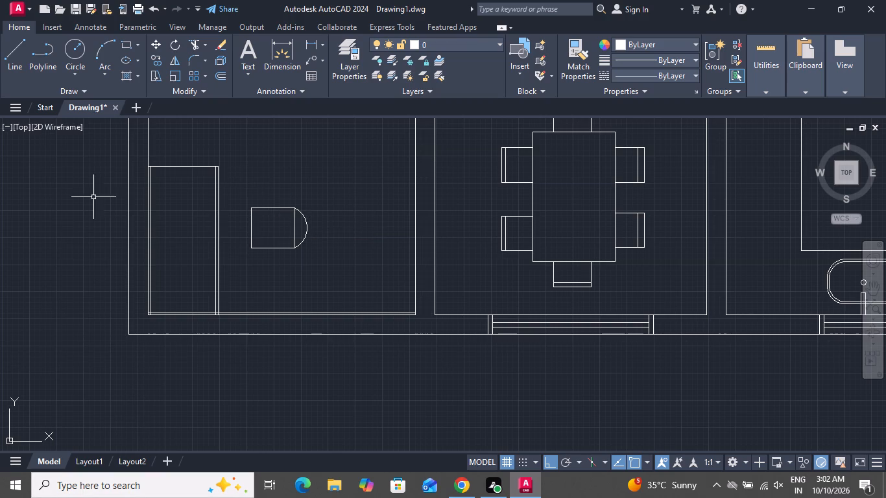
Draw the chair's armrests as one continuous line, starting about 3" above the seat and spanning about 1'-2", crossing it and returning below.
left_click(19, 49)
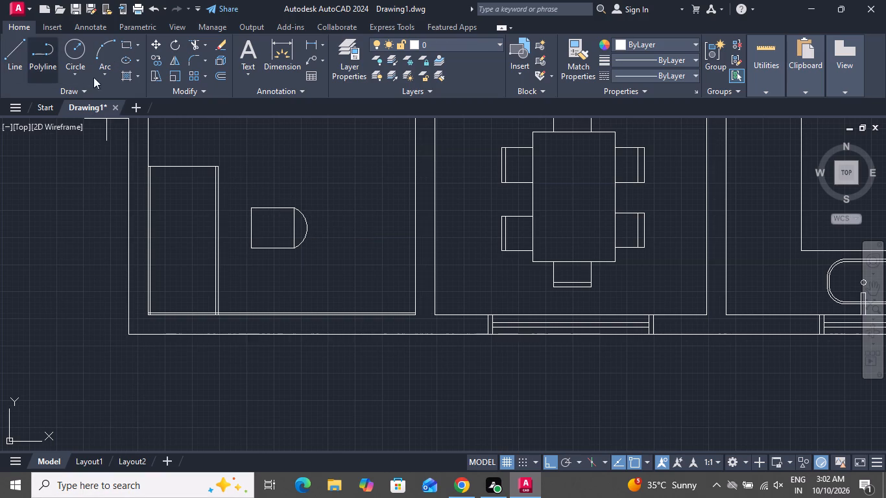
scroll(244, 178, "up", 3)
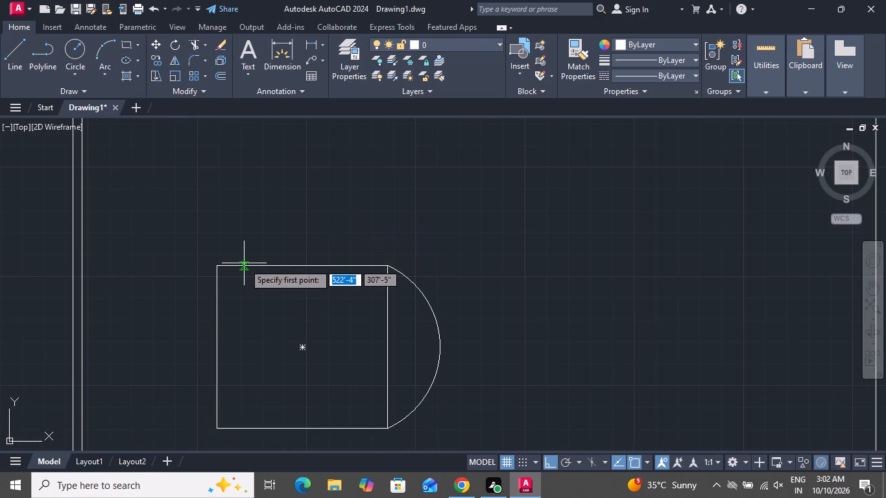
left_click(245, 266)
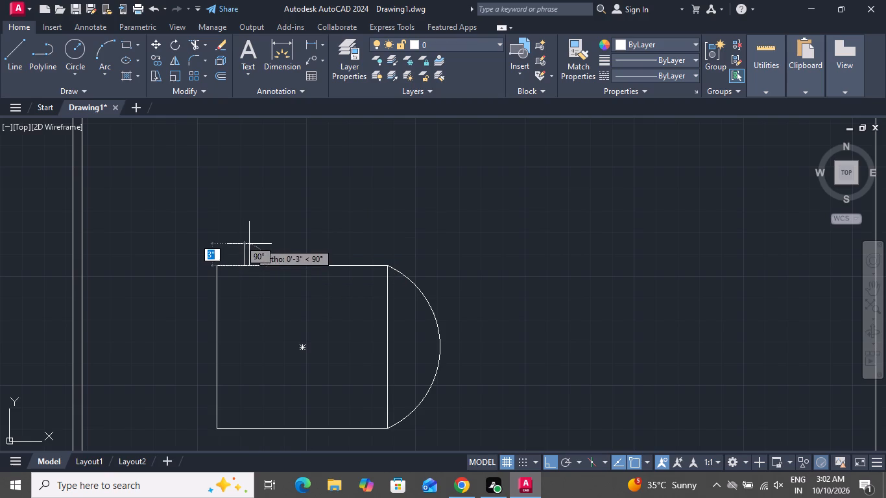
left_click(249, 244)
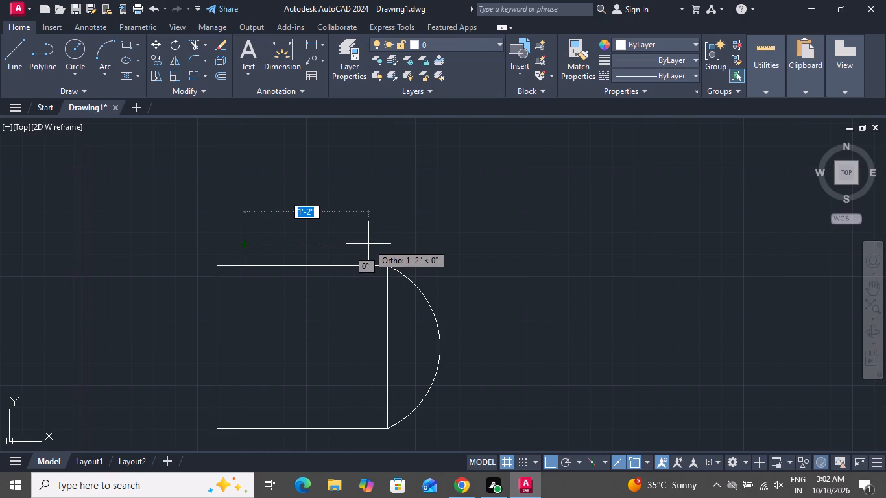
left_click(373, 245)
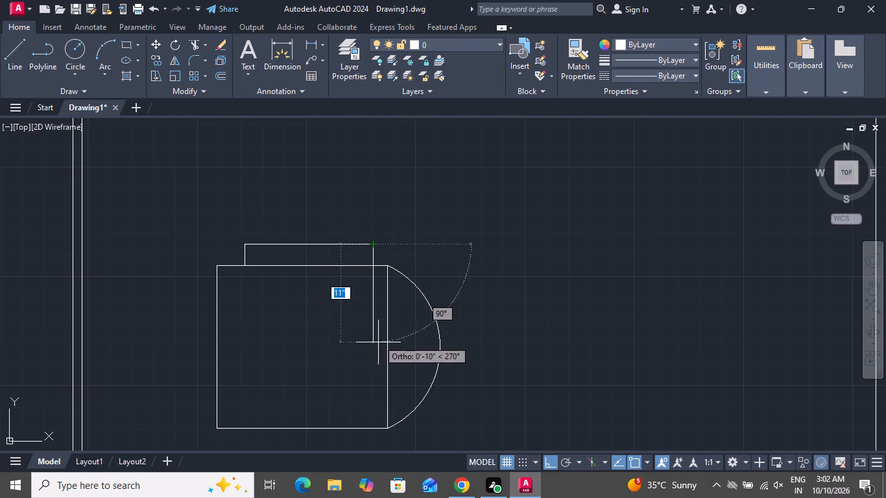
scroll(373, 399, "down", 2)
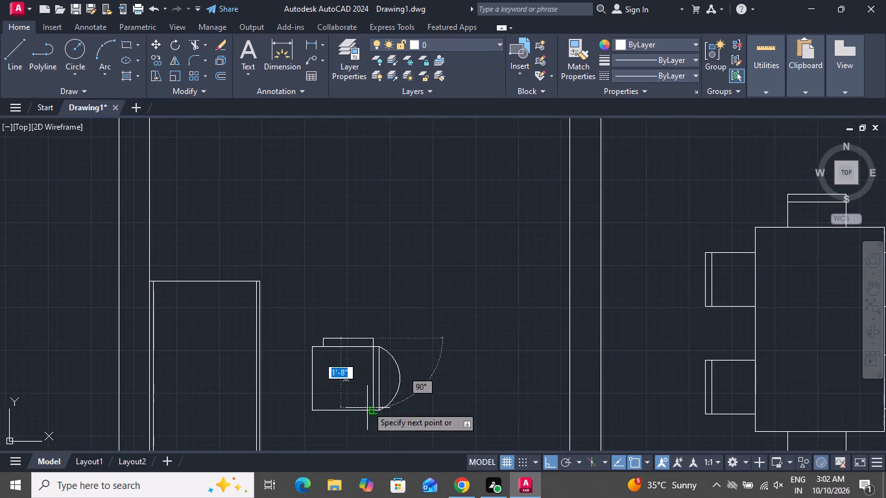
scroll(367, 403, "down", 2)
scroll(363, 420, "up", 2)
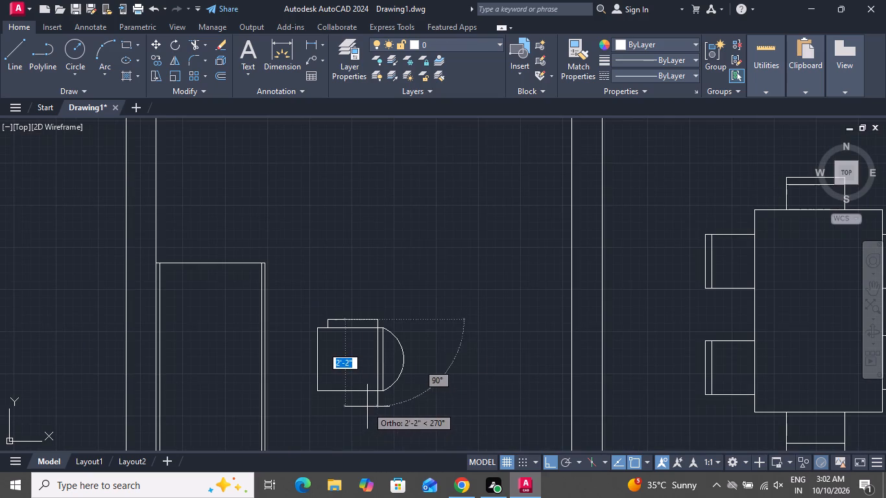
scroll(367, 405, "up", 4)
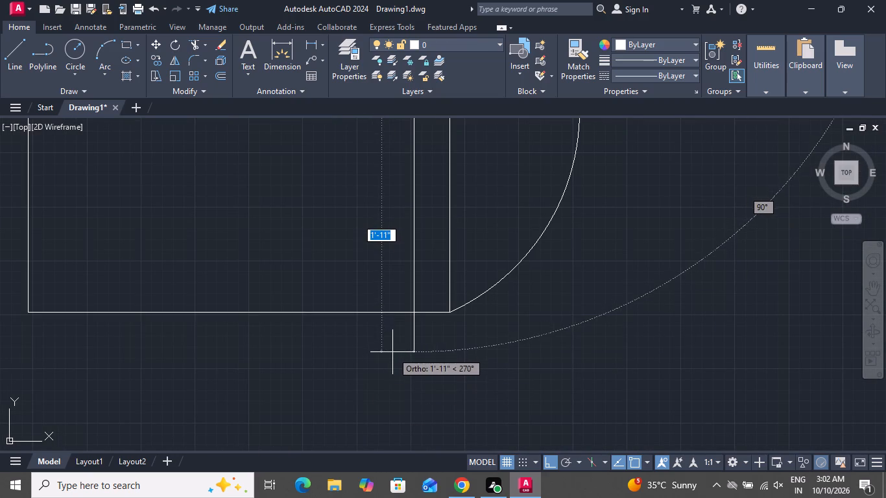
left_click(392, 352)
scroll(233, 351, "down", 2)
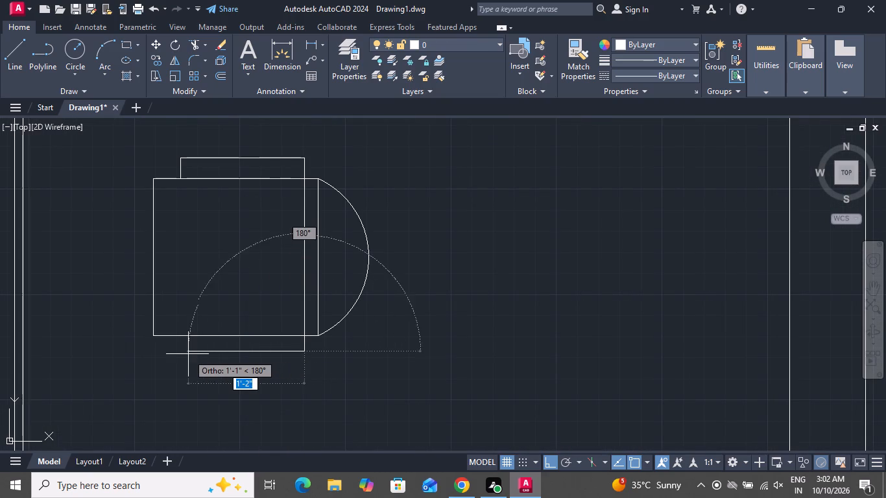
left_click(181, 354)
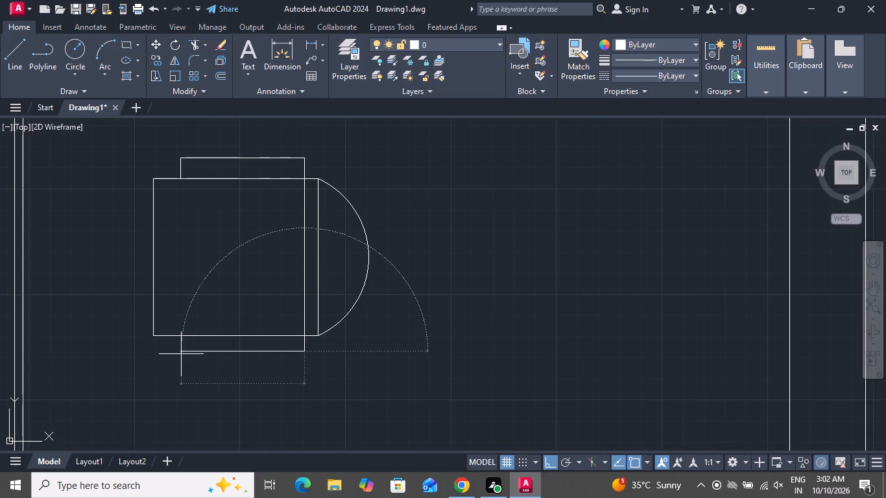
left_click(184, 337)
right_click(184, 337)
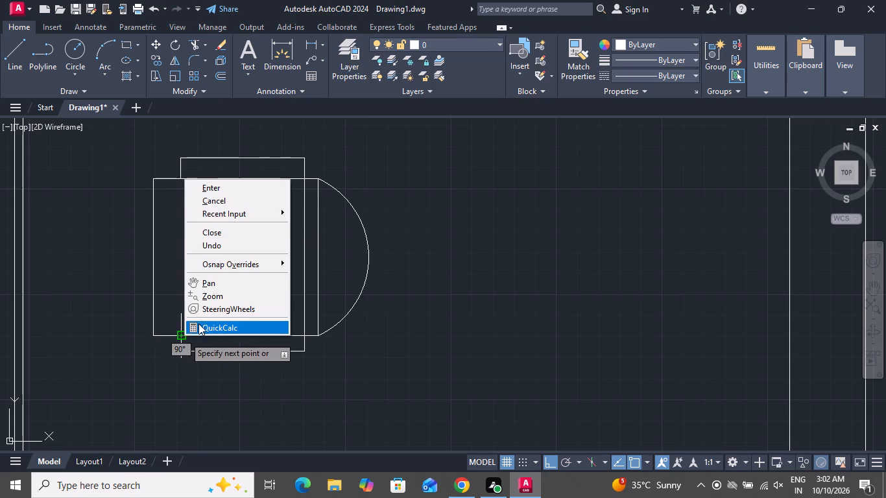
left_click(227, 202)
Move the whole chair so its seat's top-left corner sits on the corner unit's right edge, with Ortho turned off.
scroll(311, 270, "down", 2)
left_click_drag(344, 223, 344, 223)
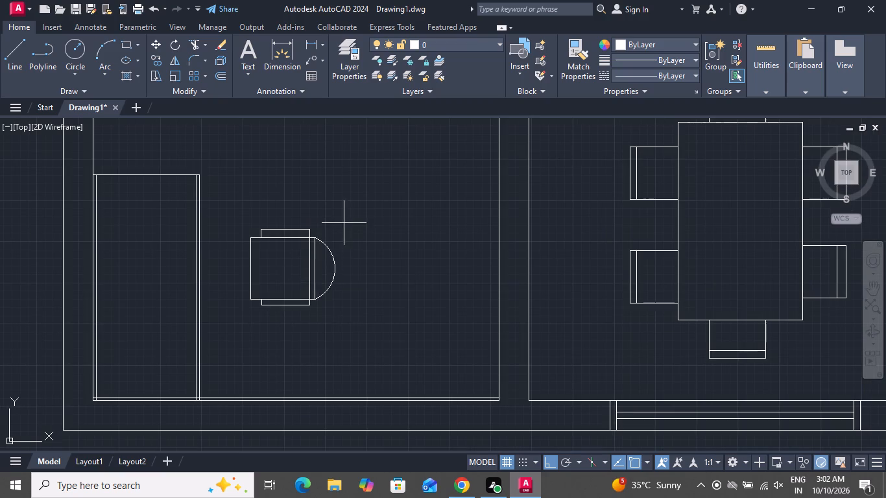
left_click_drag(344, 223, 346, 231)
left_click(226, 318)
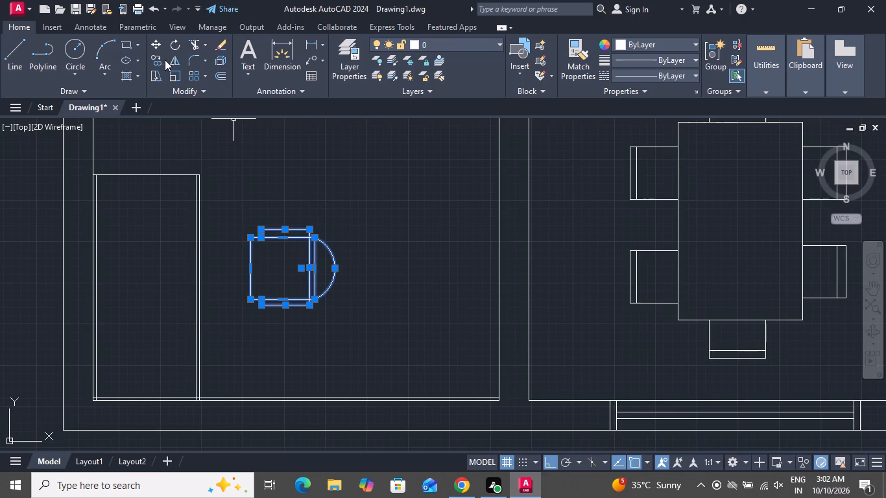
left_click(155, 45)
left_click(252, 239)
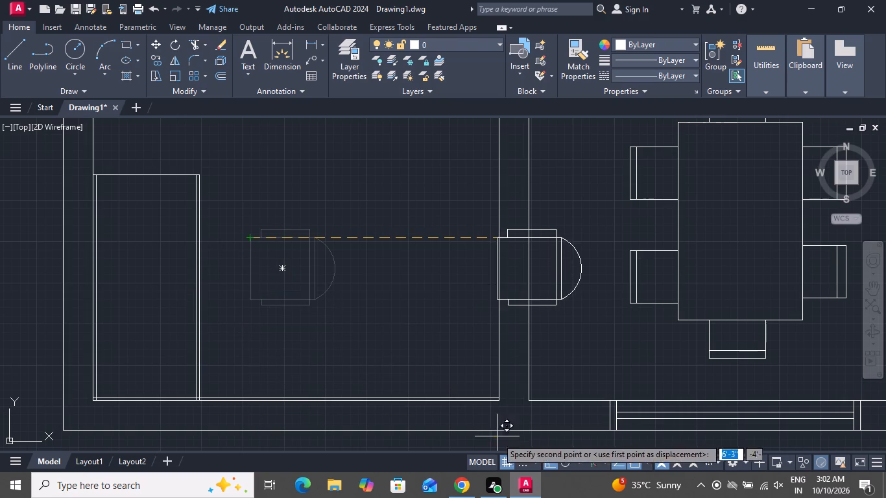
left_click(547, 458)
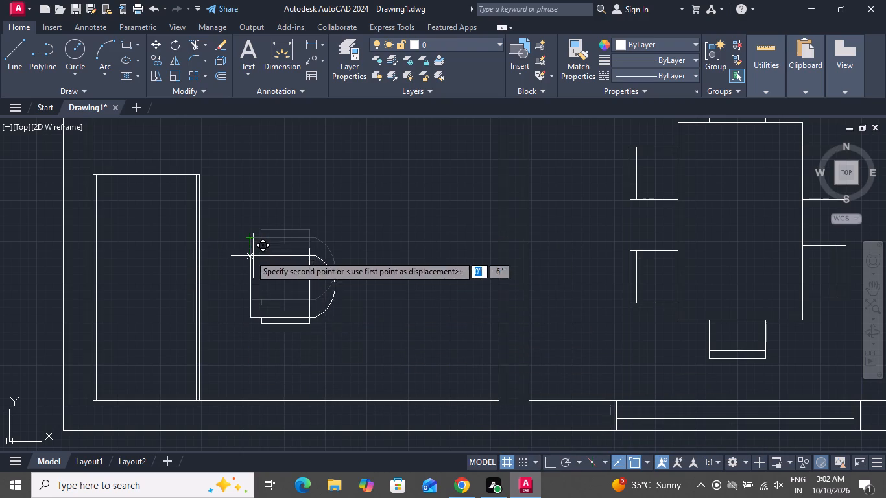
left_click(200, 259)
Examine the overall floor plan beside the finished reference plan.
scroll(318, 163, "down", 5)
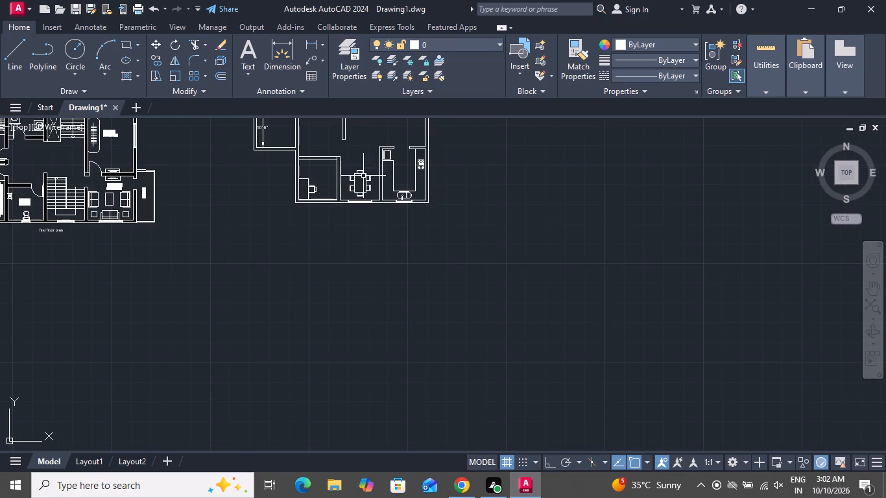
scroll(356, 271, "down", 1)
scroll(357, 198, "down", 3)
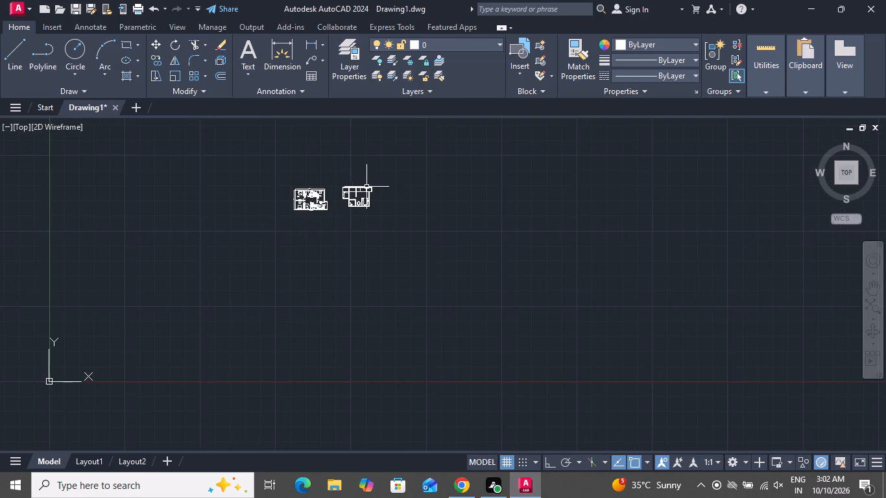
scroll(372, 167, "down", 1)
scroll(372, 167, "up", 5)
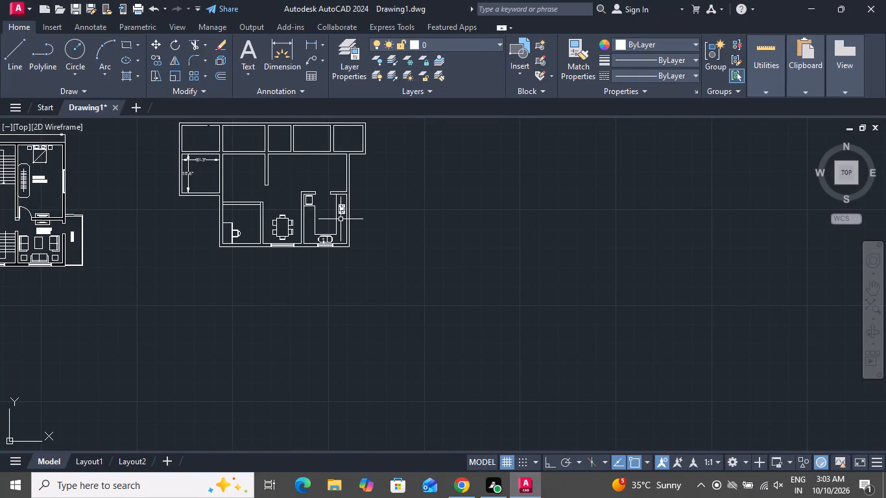
scroll(331, 252, "down", 1)
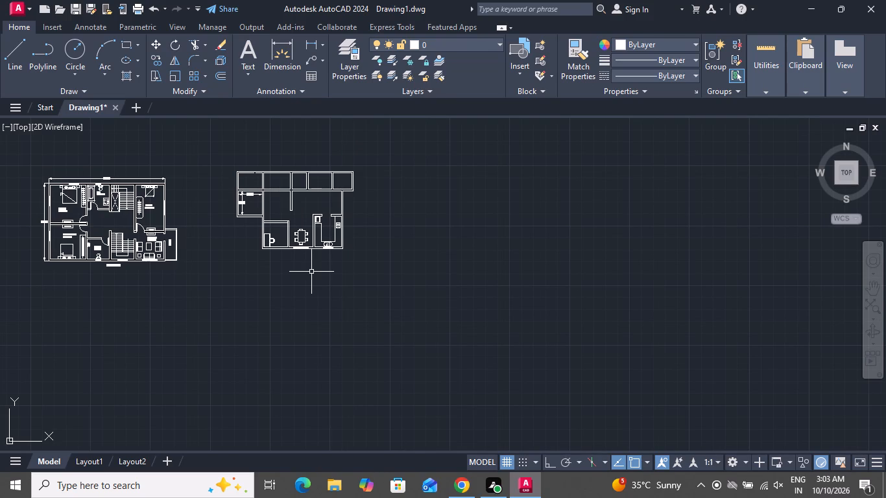
Trim away both lines of the partition wall between the third and fourth rooms in the plan's top row.
scroll(328, 169, "up", 4)
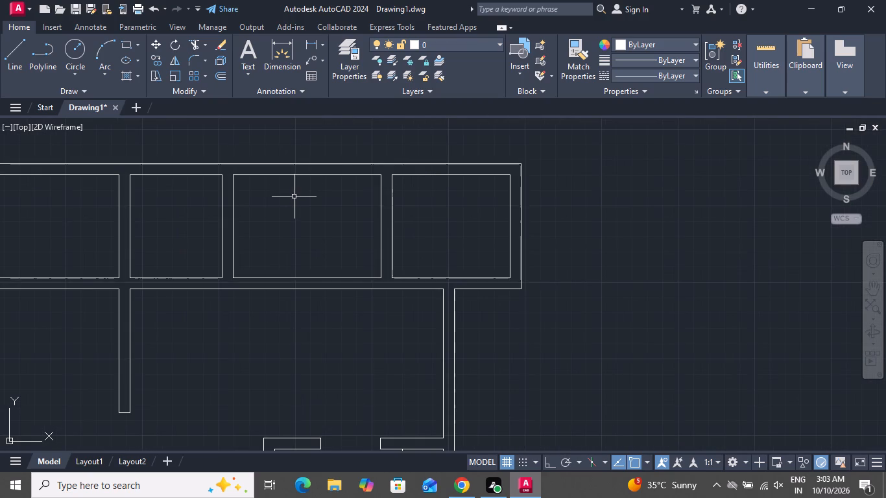
type("tr")
key("space")
key("space")
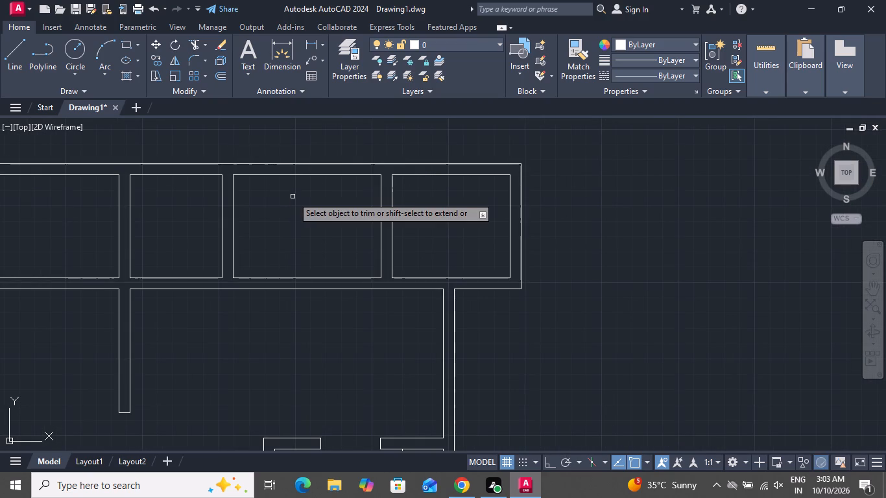
left_click(293, 196)
left_click(197, 206)
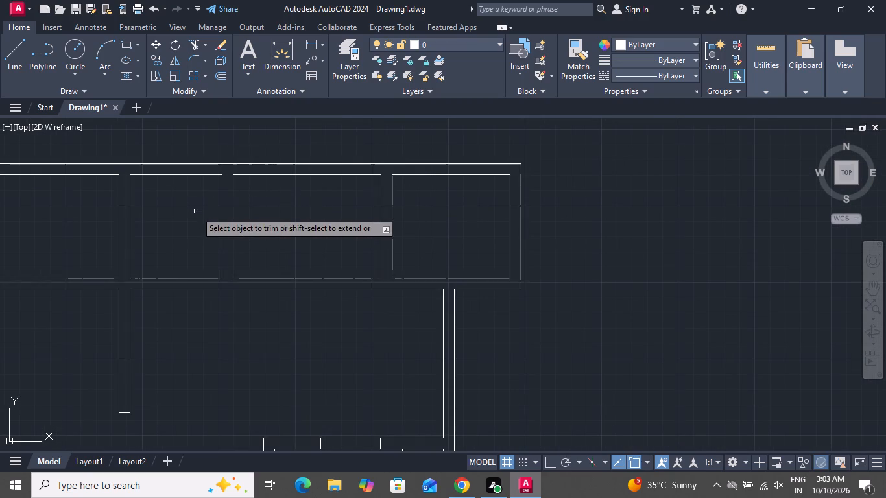
Trim away both horizontal wall lines below the third and fourth top-row rooms, opening them to the hall.
left_click_drag(196, 211, 196, 217)
left_click(193, 309)
left_click_drag(276, 259, 275, 276)
left_click(274, 347)
left_click(281, 322)
left_click(290, 245)
left_click(290, 300)
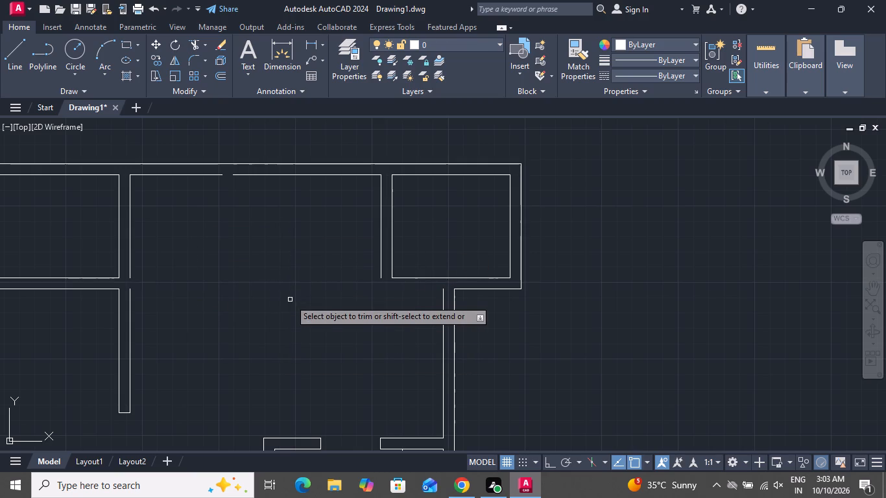
right_click(291, 296)
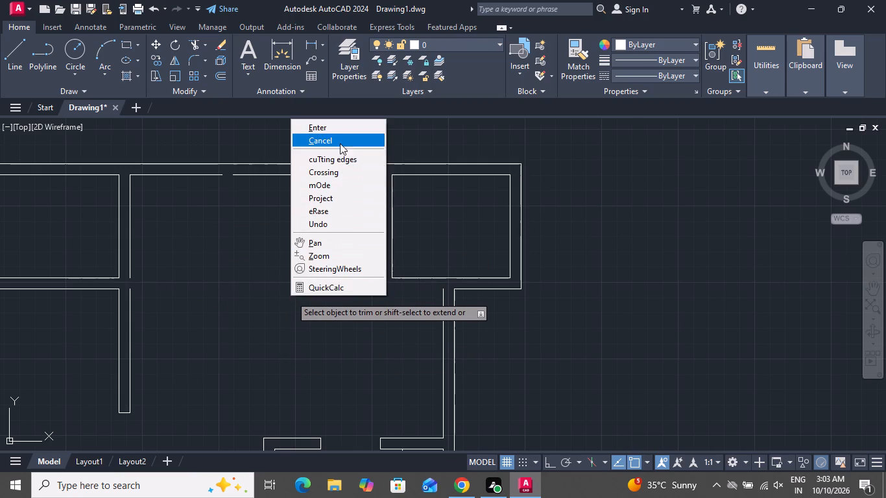
left_click(339, 136)
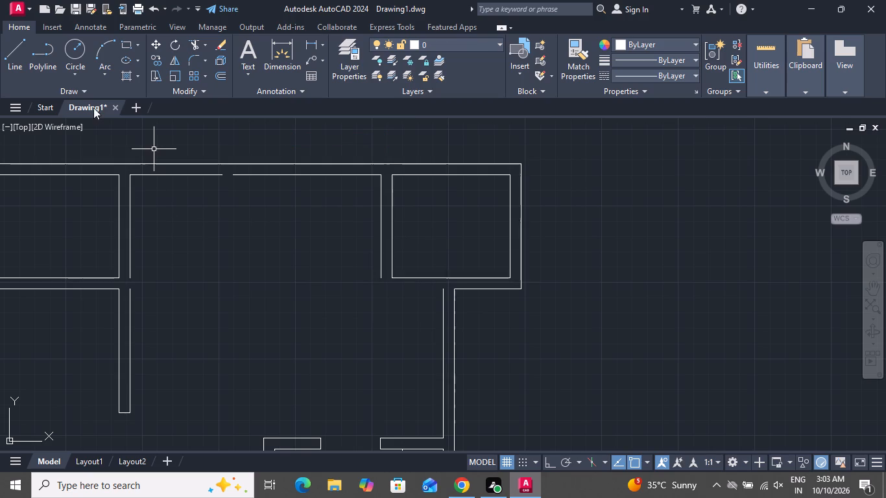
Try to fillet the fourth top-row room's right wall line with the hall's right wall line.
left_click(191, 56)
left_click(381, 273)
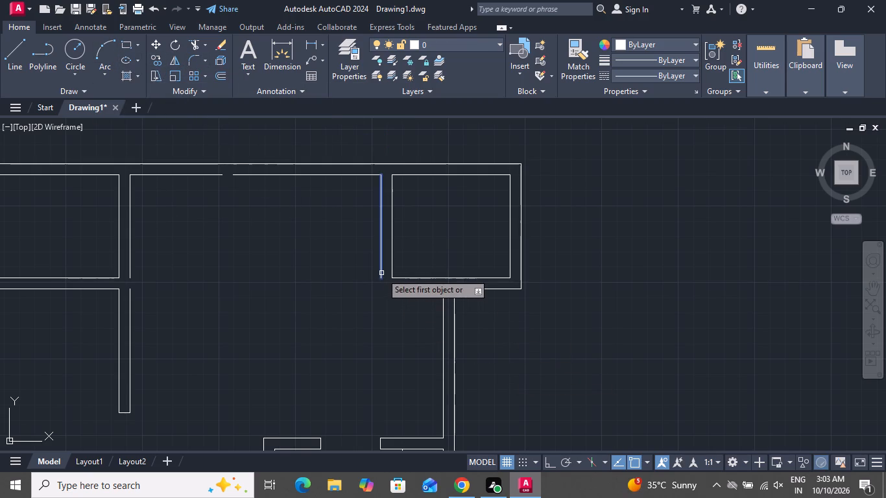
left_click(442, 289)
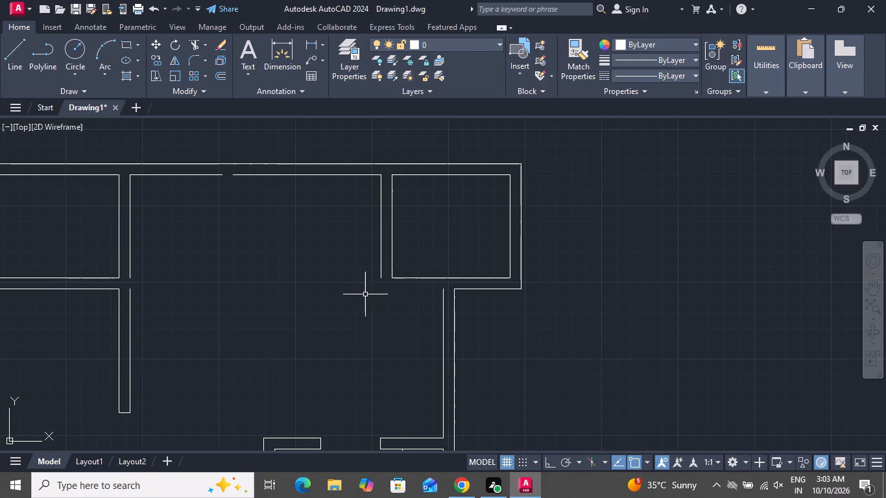
Offset the bottom inner line of the fifth top-row room downward by 9".
type("o")
key("space")
key("9")
key("shift+quotedbl")
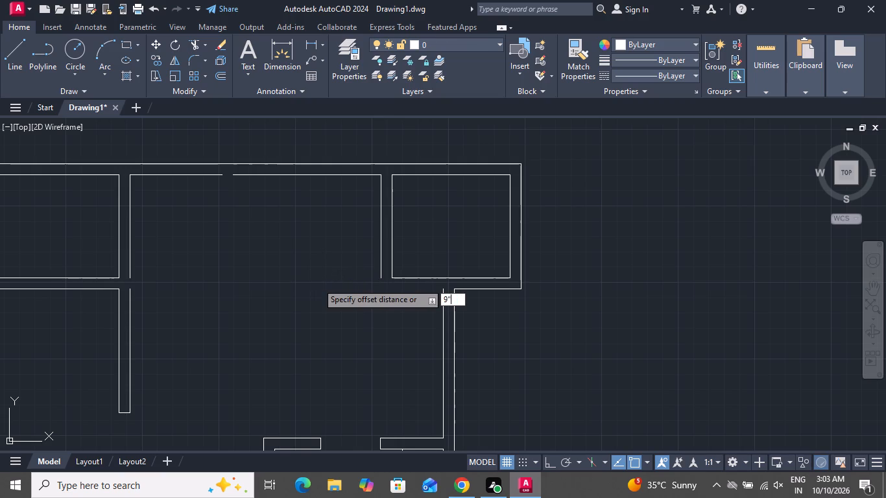
key("Return")
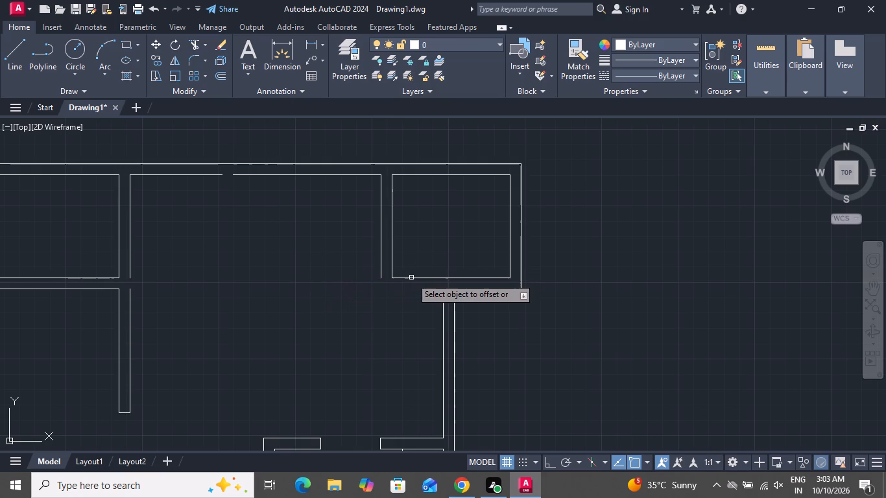
left_click(411, 278)
left_click(405, 294)
right_click(371, 291)
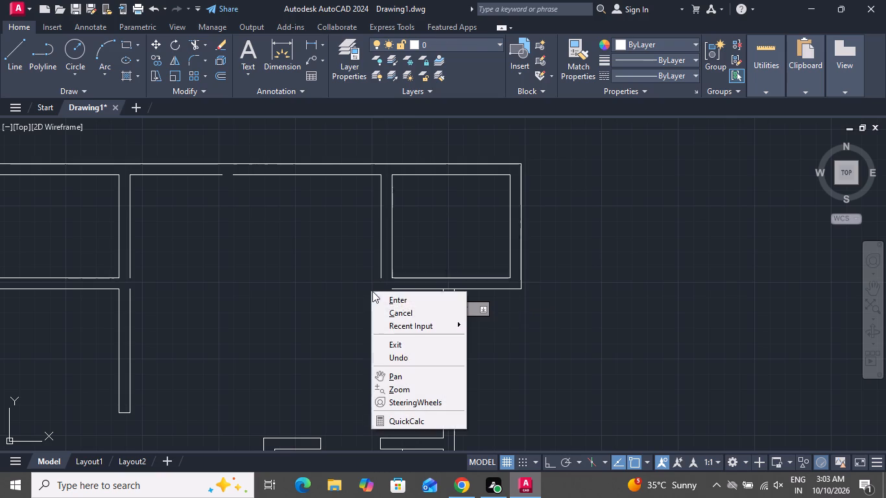
left_click(385, 309)
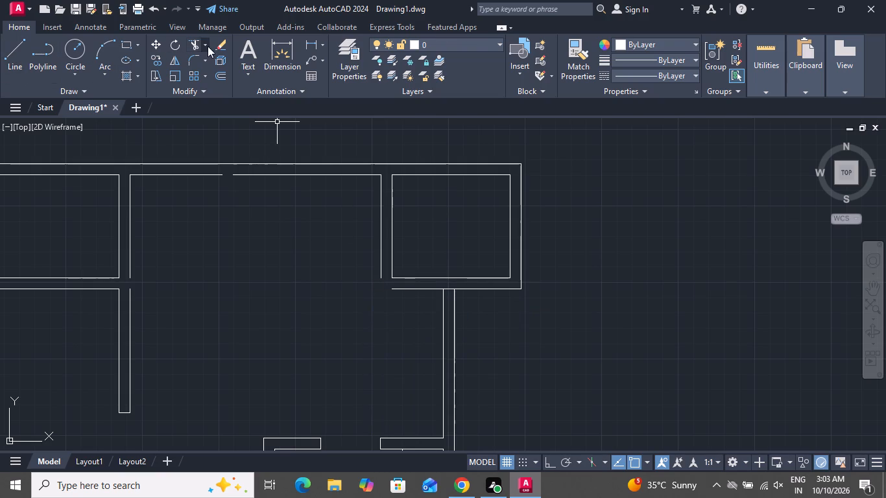
Fillet the fourth top-row room's right wall line with the new offset line to close the wall corner.
left_click(189, 61)
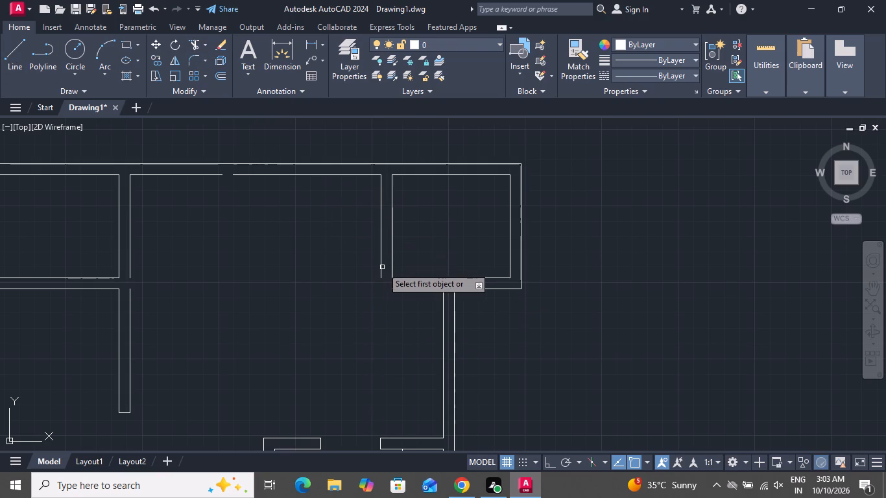
left_click(382, 267)
left_click(398, 291)
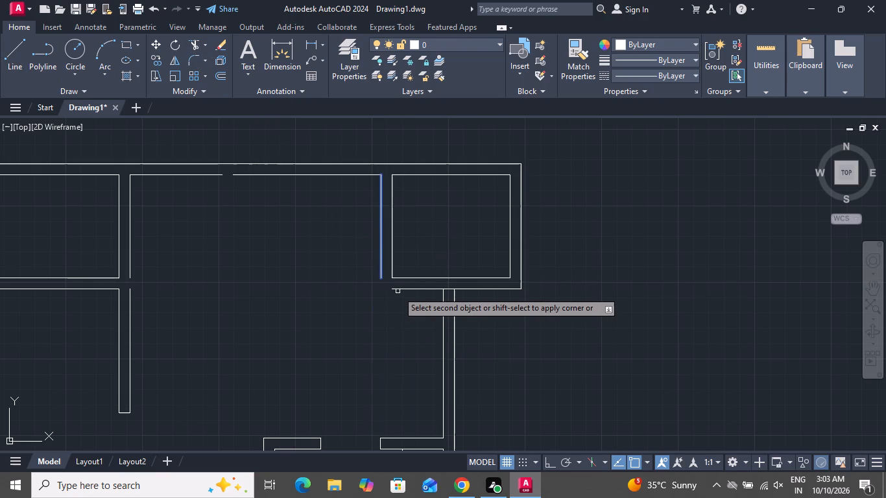
left_click(398, 289)
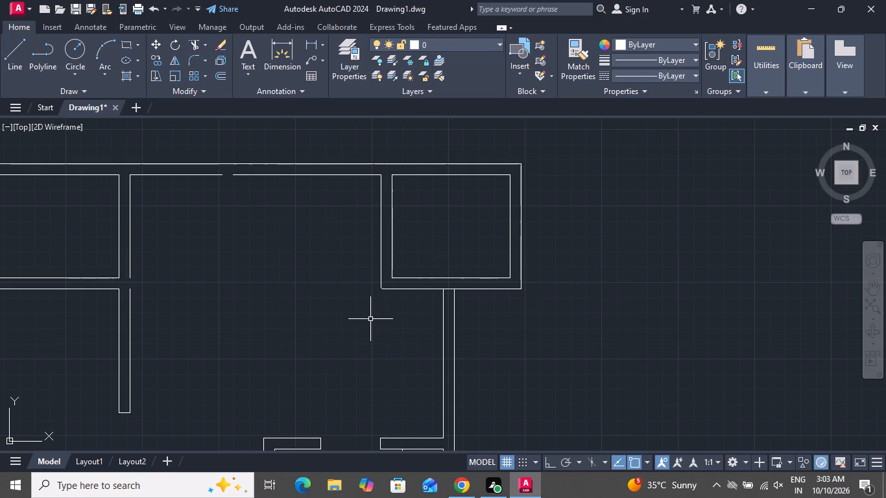
Draw a short vertical line across the fifth top-row room's bottom wall, from the inner lower-left corner down to the outer wall line.
right_click(370, 319)
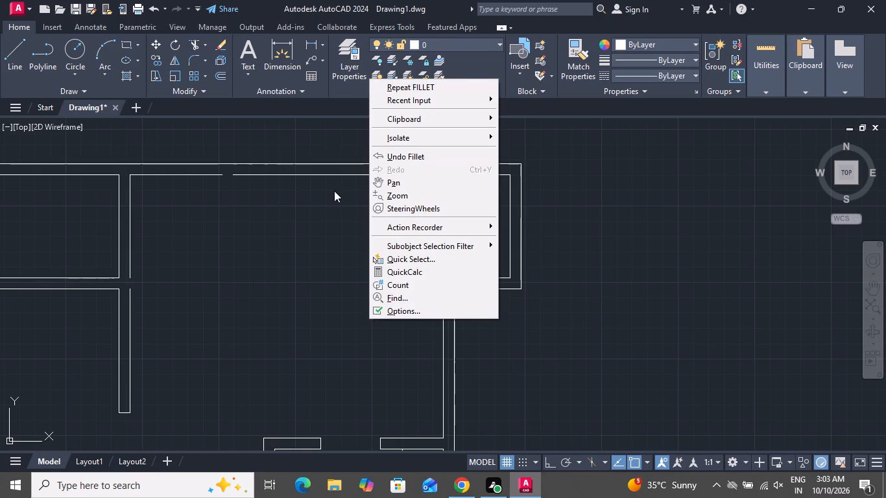
left_click(333, 191)
left_click(333, 204)
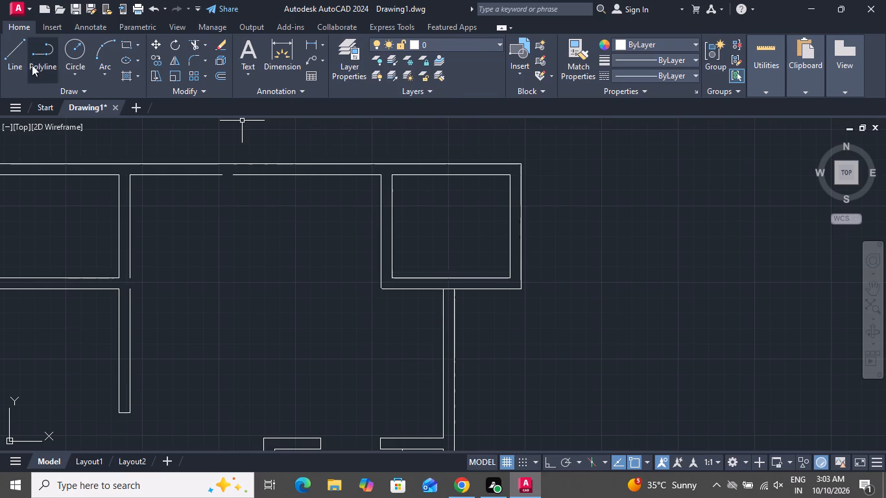
left_click(8, 50)
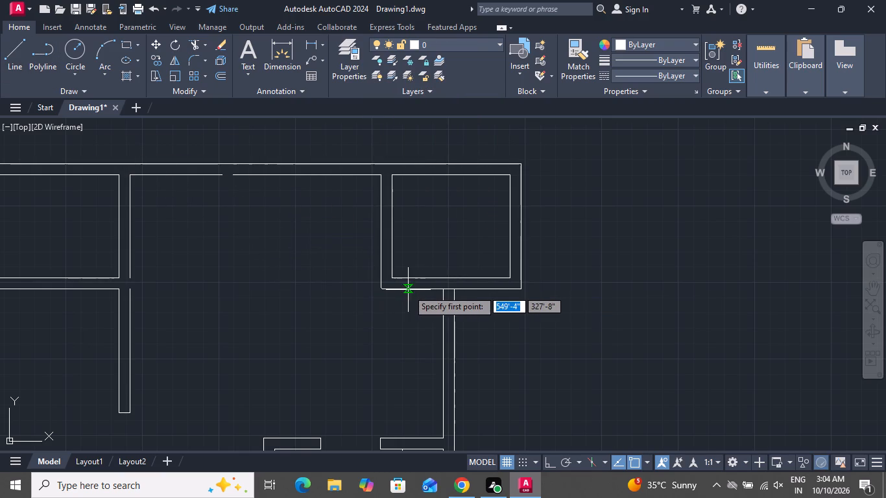
scroll(408, 290, "up", 3)
left_click(326, 244)
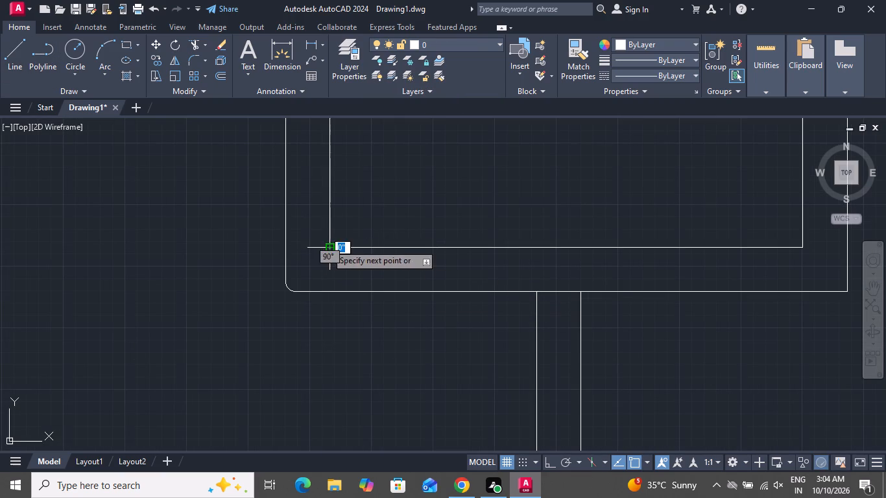
left_click(333, 290)
right_click(333, 290)
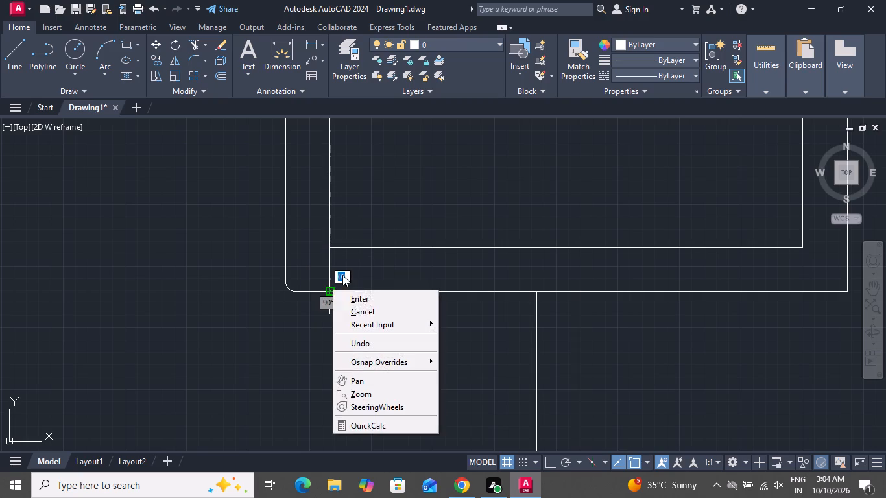
left_click(353, 312)
Offset the short vertical line 3" to the right to mark the door's left jamb.
type("o")
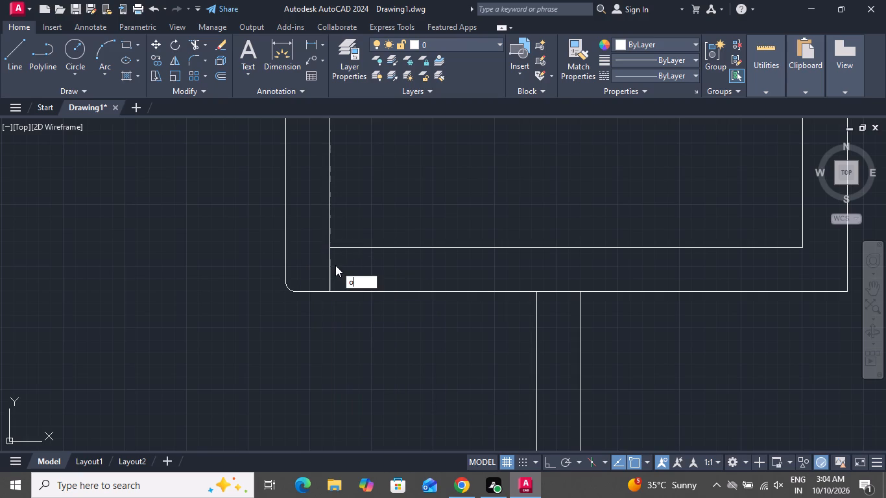
key("space")
key("3")
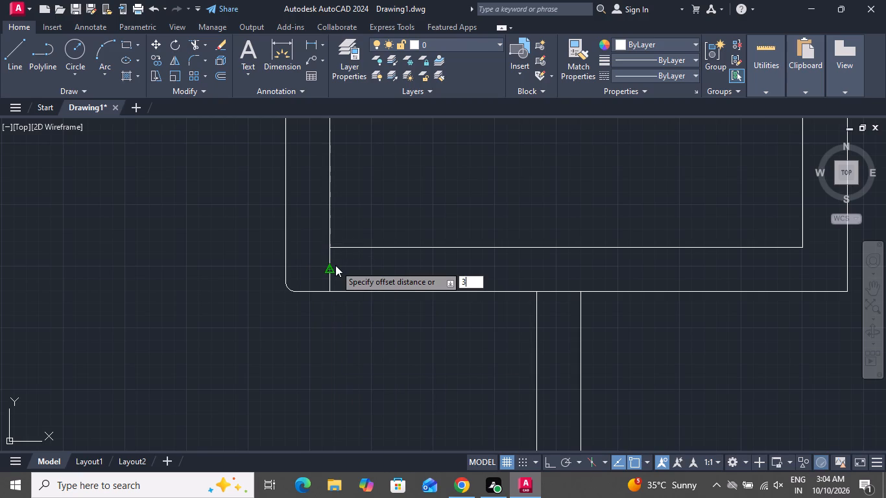
key("shift+quotedbl")
key("Return")
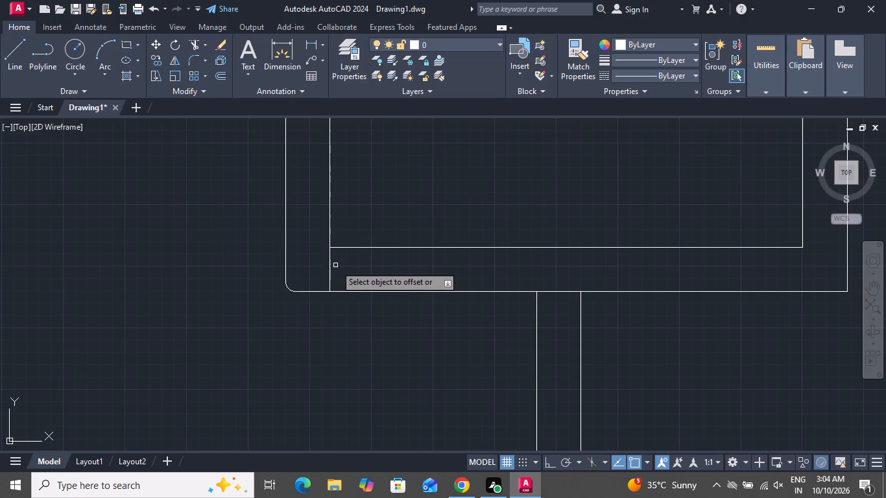
left_click(331, 270)
left_click(376, 274)
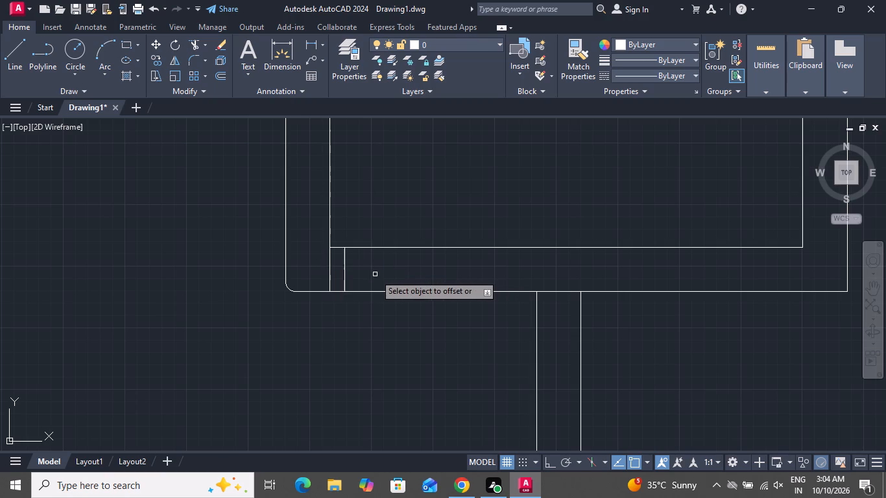
right_click(375, 274)
left_click(387, 290)
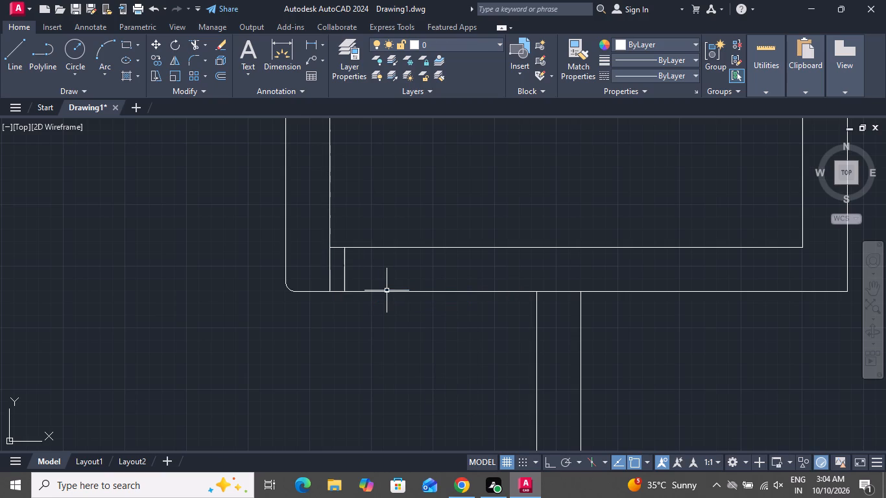
Offset the left jamb line 3' to the right to mark the other side of the door opening.
key("o")
key("space")
scroll(387, 288, "down", 1)
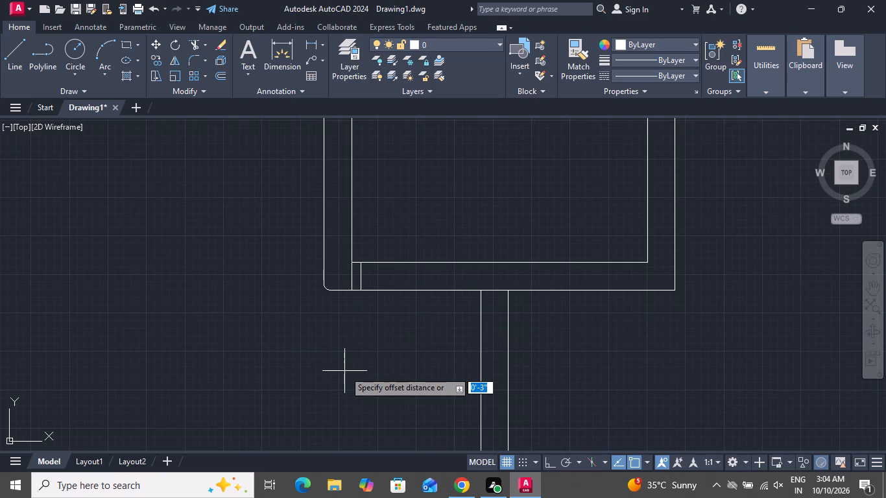
type("3'")
key("Return")
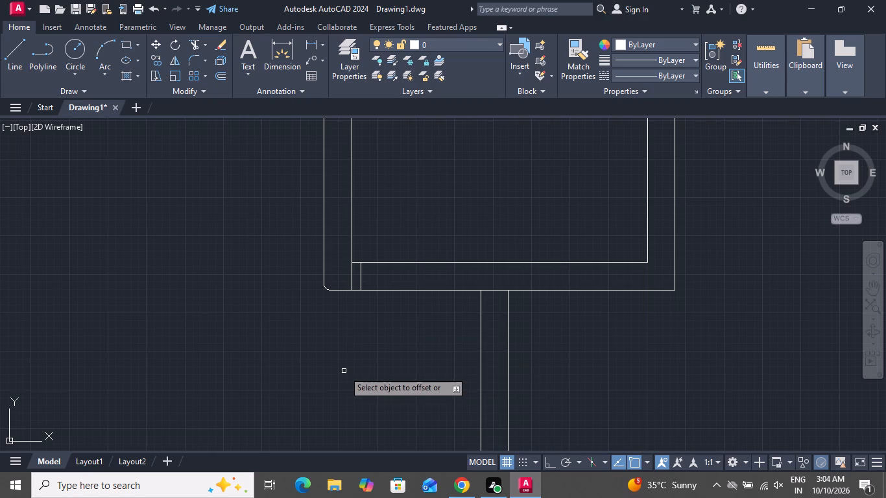
scroll(359, 270, "up", 3)
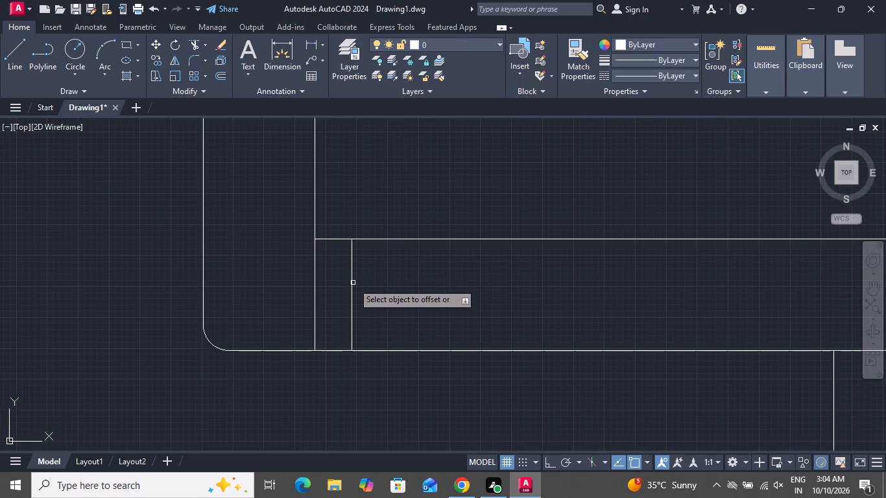
left_click(353, 283)
left_click(437, 294)
scroll(434, 296, "down", 2)
right_click(429, 297)
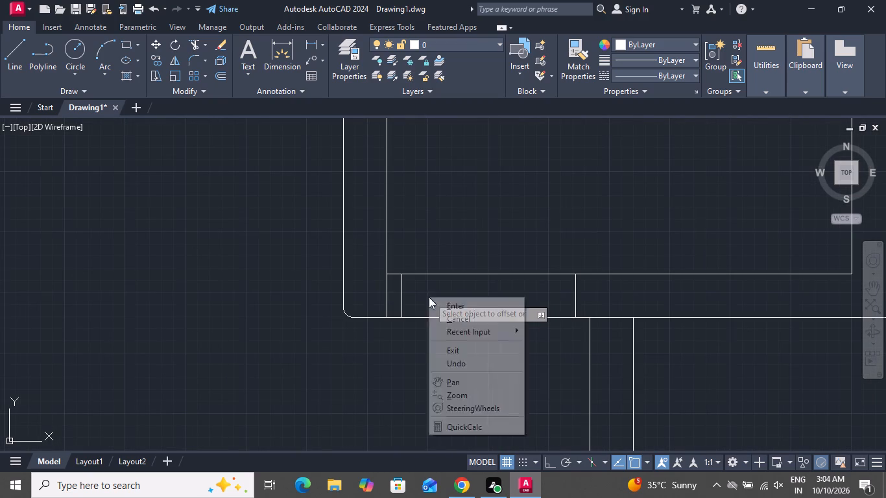
left_click(450, 318)
Draw a 3' vertical line upward from the left jamb line's midpoint as the edge of the door leaf.
scroll(450, 314, "down", 1)
scroll(450, 314, "up", 1)
scroll(450, 314, "down", 1)
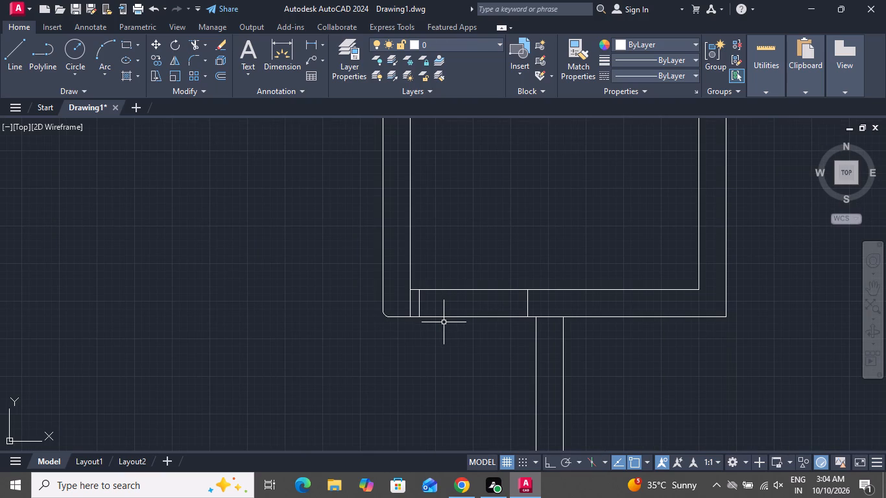
left_click(6, 56)
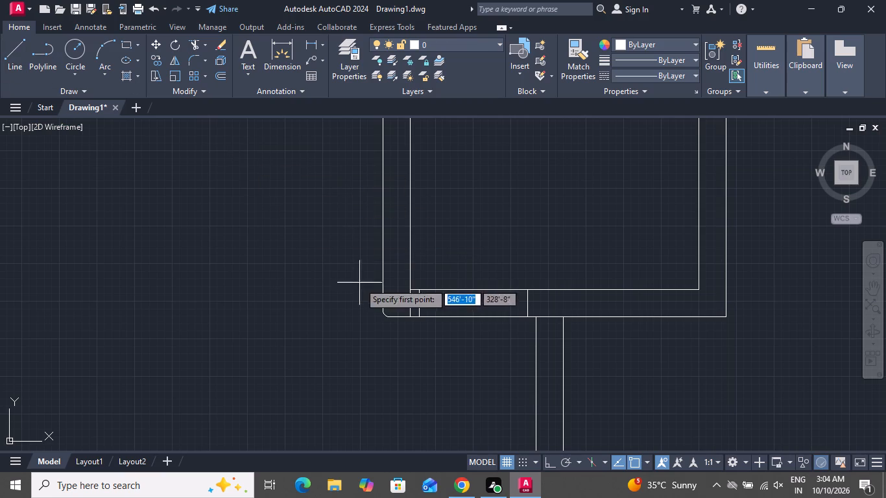
scroll(416, 309, "up", 2)
left_click(416, 303)
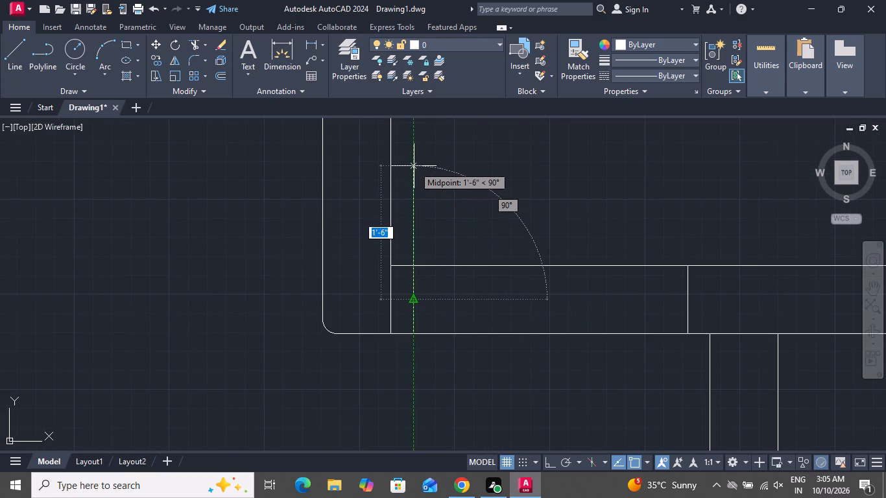
key("3")
key("apostrophe")
key("Return")
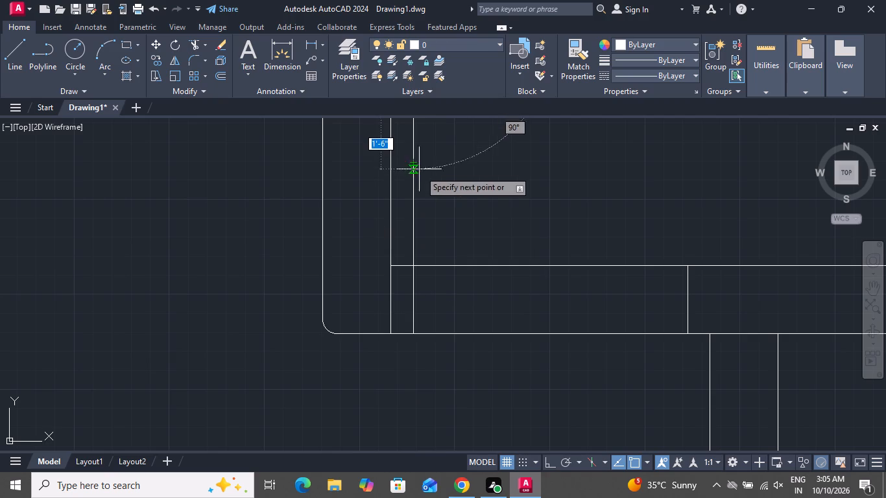
scroll(486, 252, "down", 4)
right_click(499, 215)
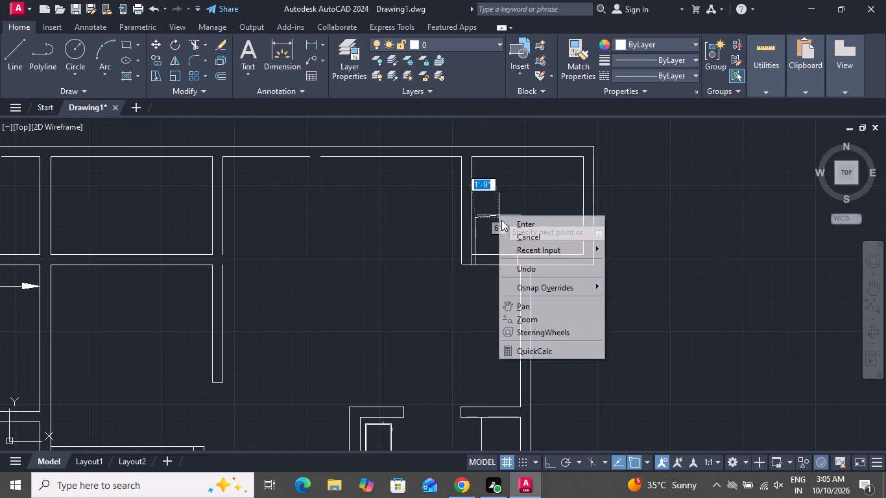
left_click(502, 235)
Offset the 3' door leaf line 2" to the right to give the leaf its thickness.
type("o")
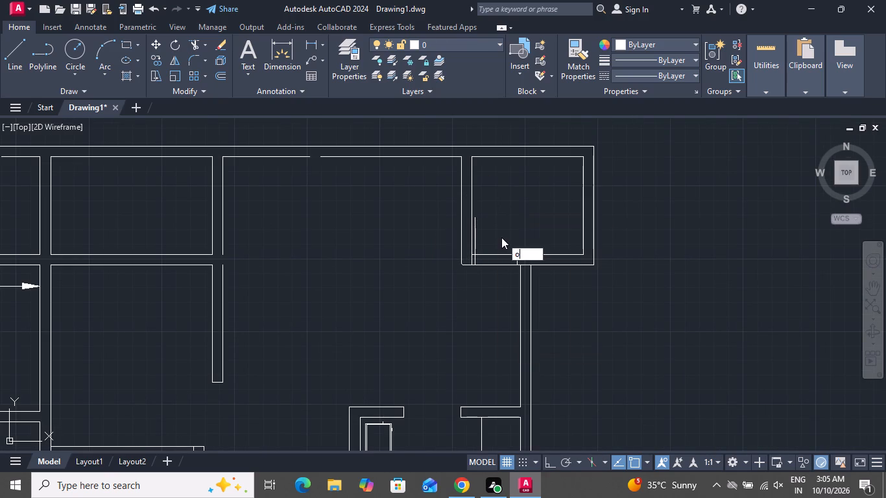
key("space")
key("2")
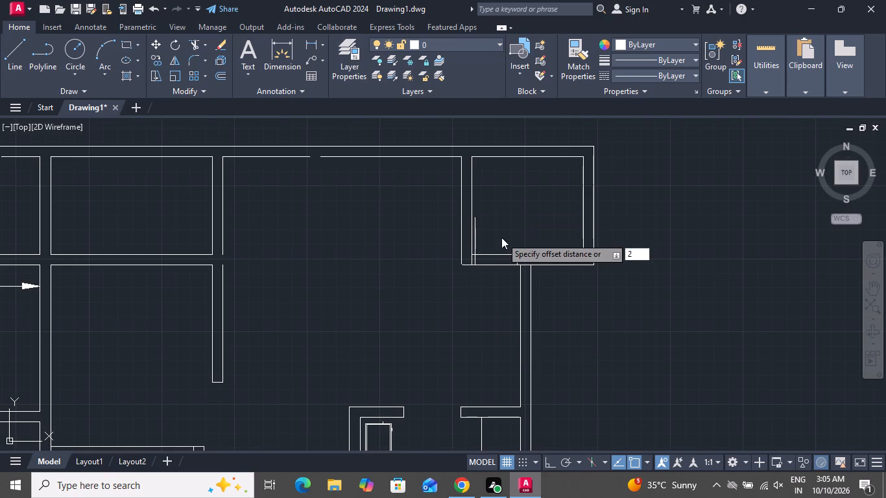
key("shift+quotedbl")
key("Return")
scroll(481, 243, "up", 1)
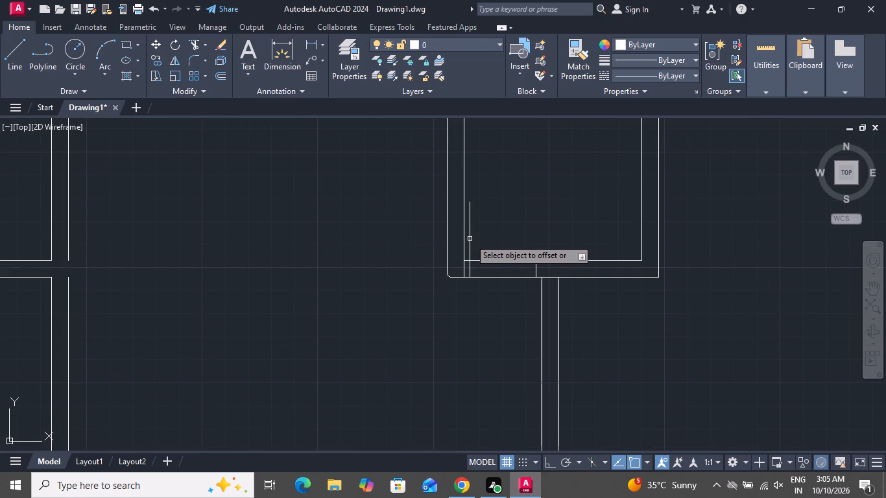
left_click(470, 239)
left_click(490, 238)
right_click(496, 228)
left_click(516, 243)
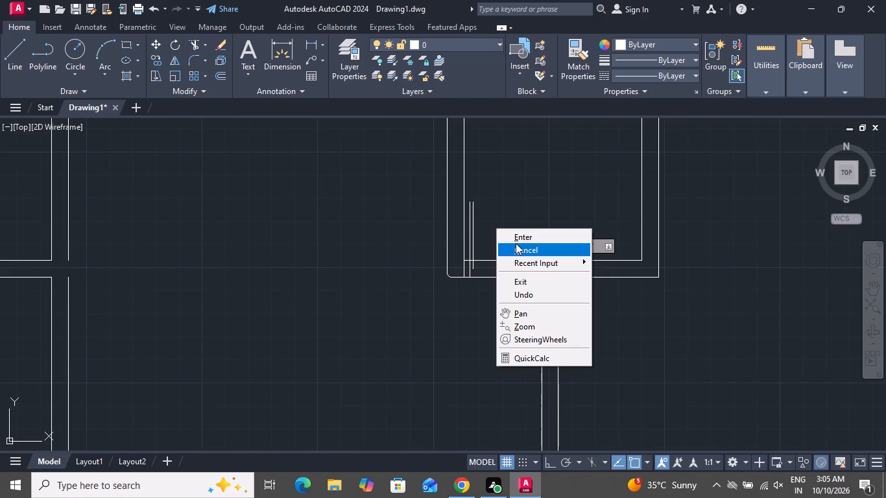
Draw the door swing as a three-point arc from the right jamb's midpoint through the tops of both door leaf lines.
key("a")
key("space")
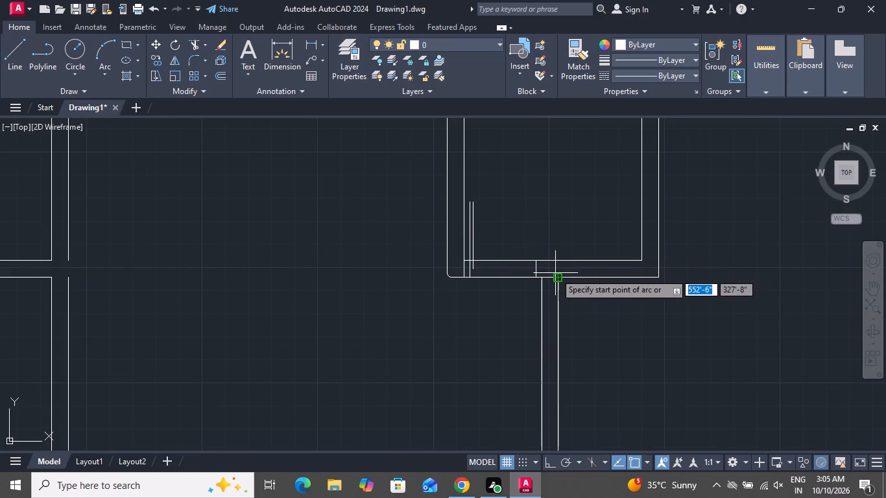
scroll(545, 273, "up", 3)
left_click(497, 255)
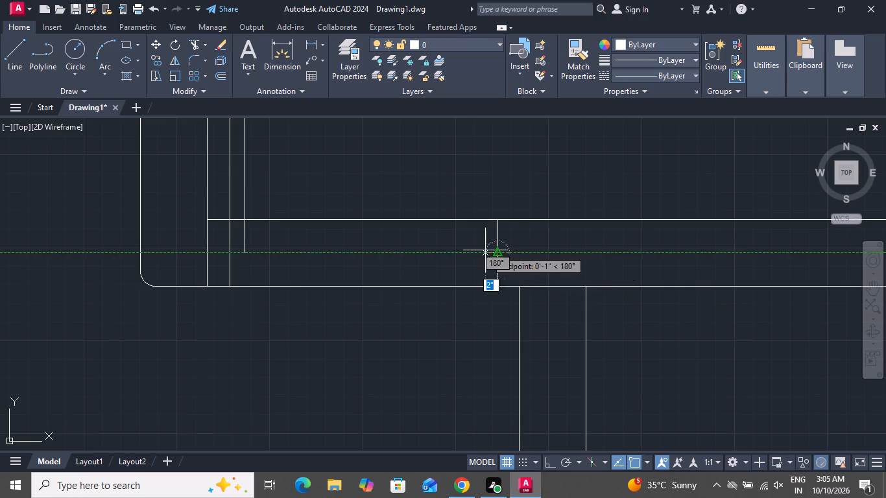
scroll(485, 253, "up", 1)
scroll(486, 259, "down", 2)
scroll(414, 224, "down", 2)
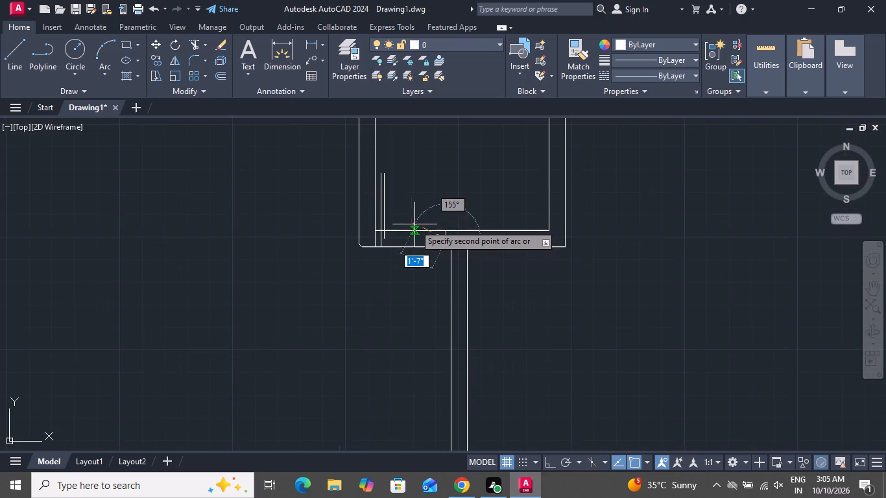
scroll(430, 231, "down", 1)
scroll(406, 195, "up", 5)
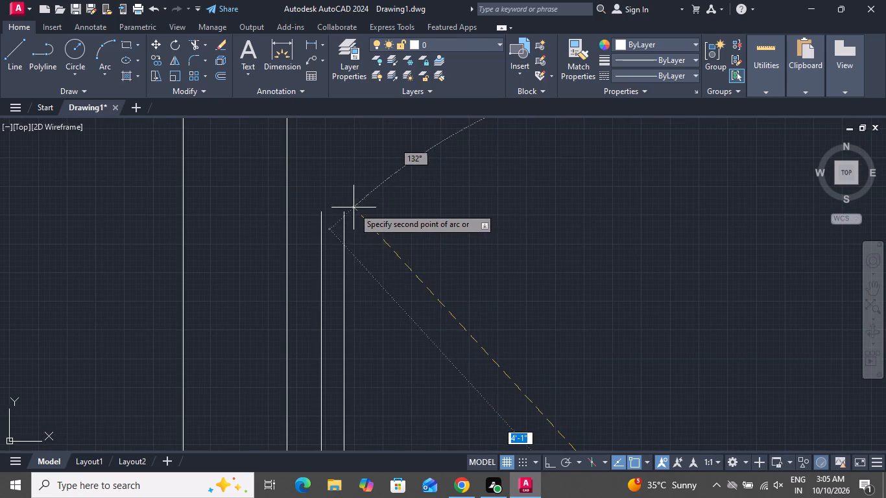
left_click(342, 211)
left_click(324, 209)
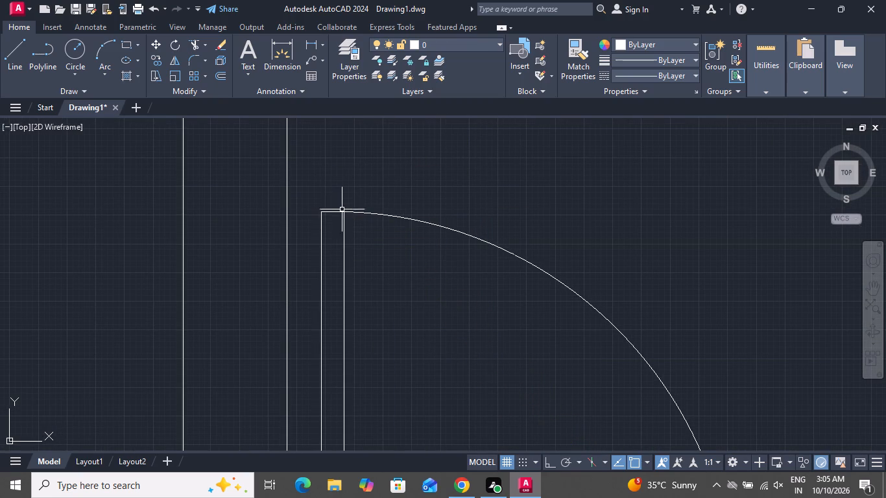
Trim both wall lines between the door jambs and remove the short construction line at the room's inner lower-left corner.
scroll(426, 210, "down", 3)
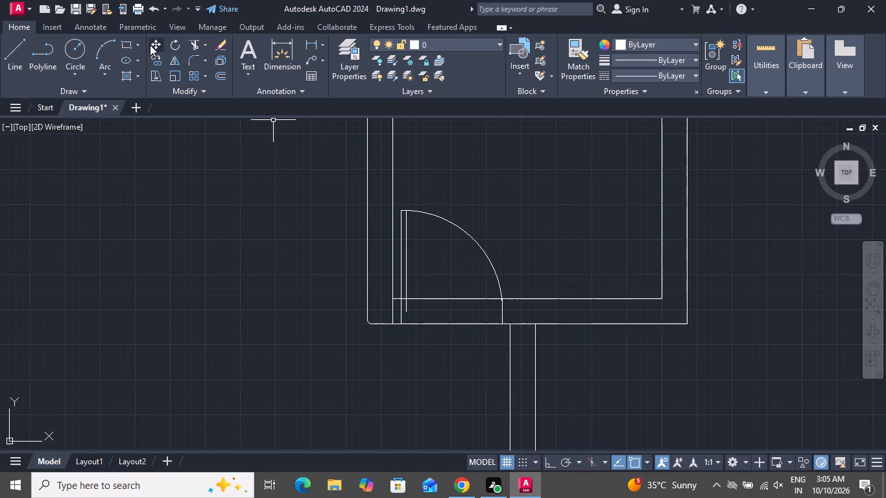
left_click(195, 41)
left_click(452, 276)
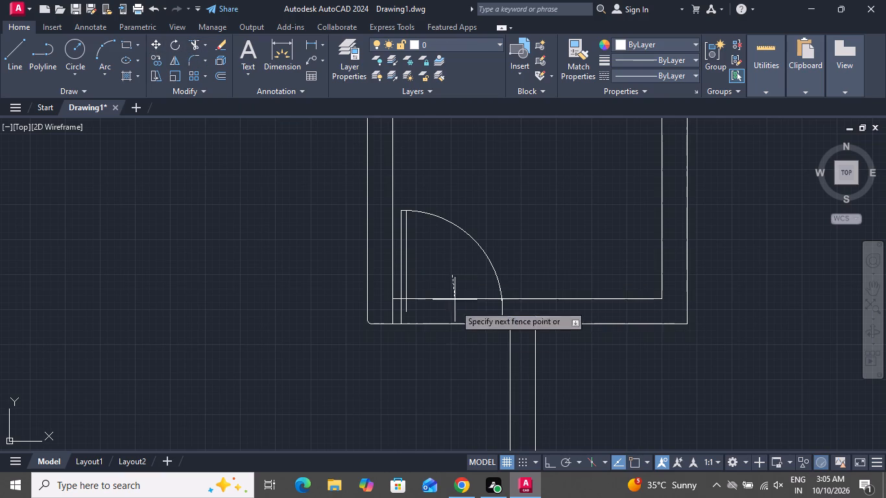
left_click(454, 349)
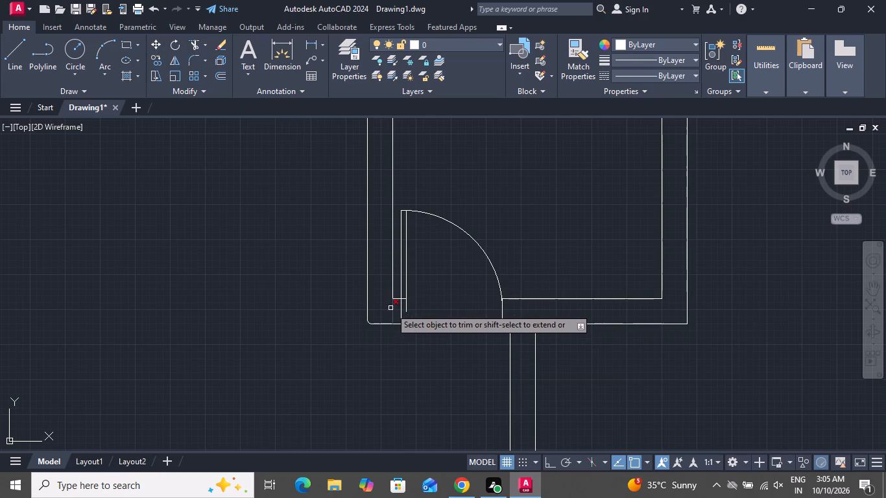
left_click(391, 308)
right_click(461, 330)
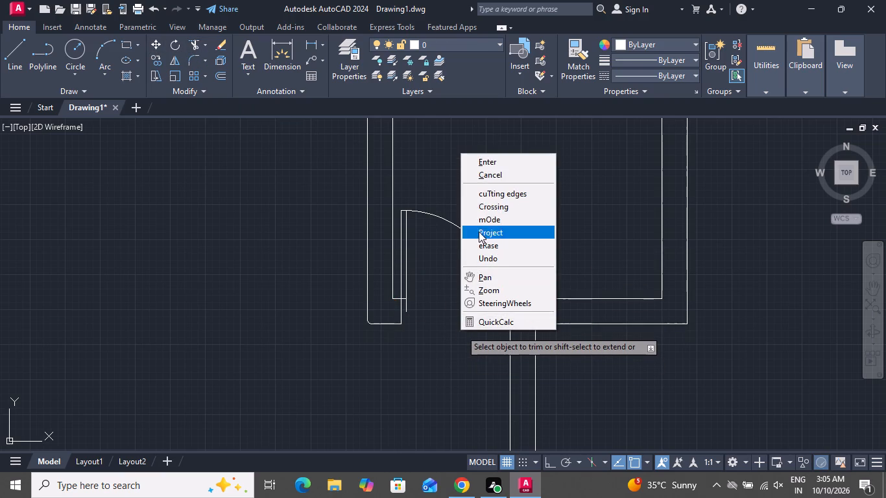
left_click(472, 173)
Draw a short horizontal line closing the bottom of the door leaf, from its right edge to the left jamb line.
left_click(14, 58)
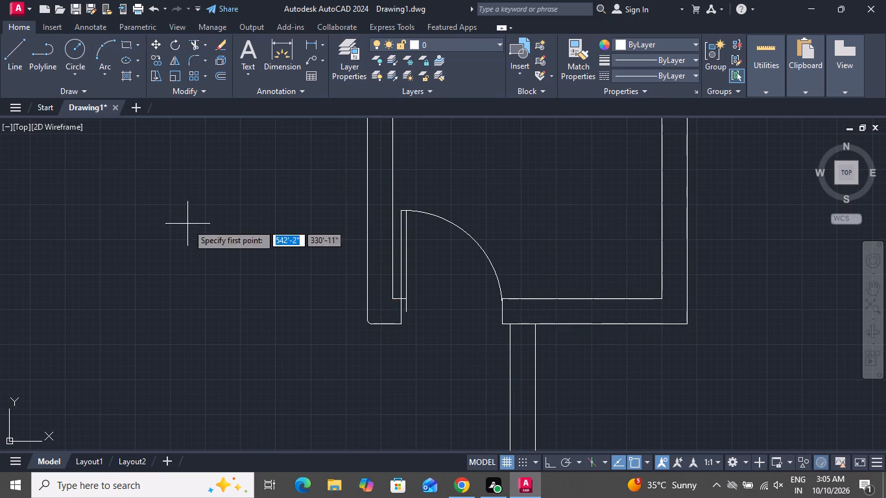
scroll(425, 294, "up", 2)
scroll(370, 362, "up", 2)
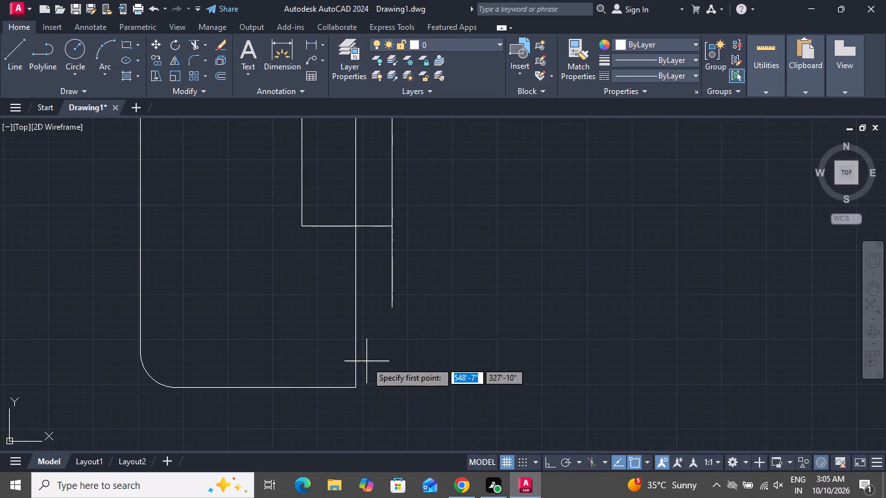
left_click(393, 308)
left_click(354, 305)
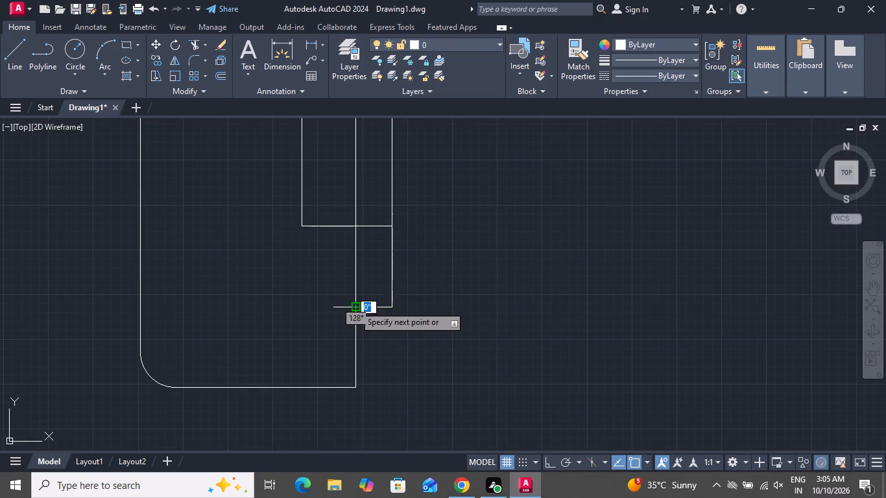
right_click(354, 303)
left_click(374, 323)
scroll(376, 323, "up", 1)
scroll(376, 323, "down", 2)
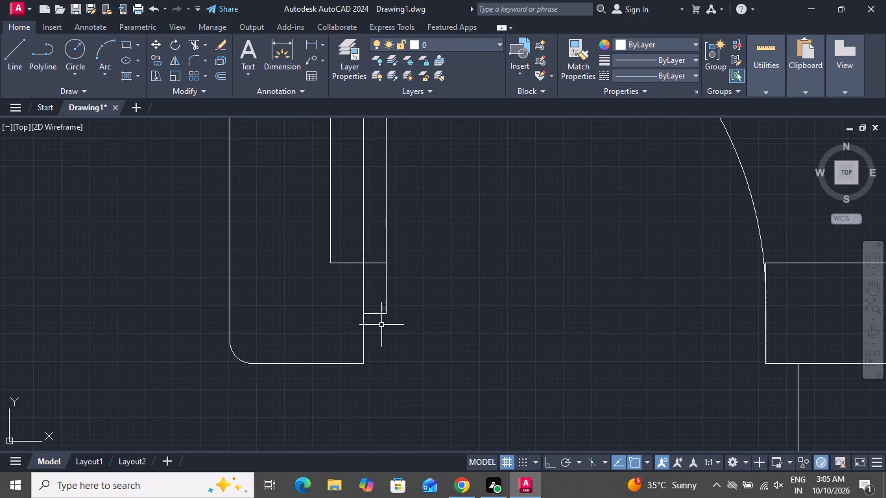
Close the gap in the upper inner wall line of the wide room beside the door's room with a short line.
scroll(382, 326, "down", 4)
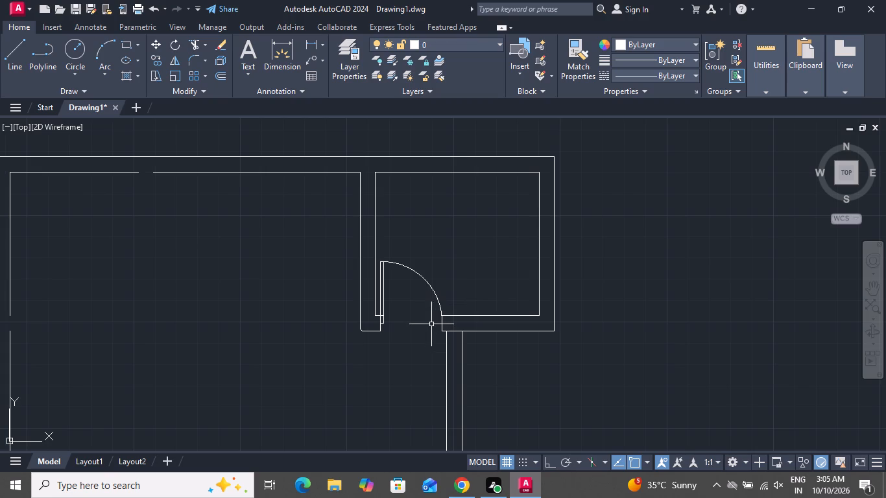
left_click(7, 46)
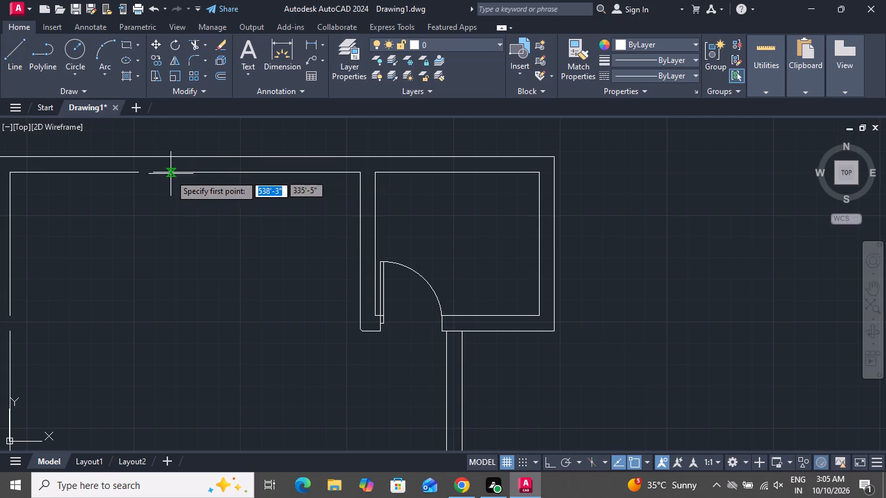
left_click(138, 174)
left_click(152, 176)
right_click(152, 174)
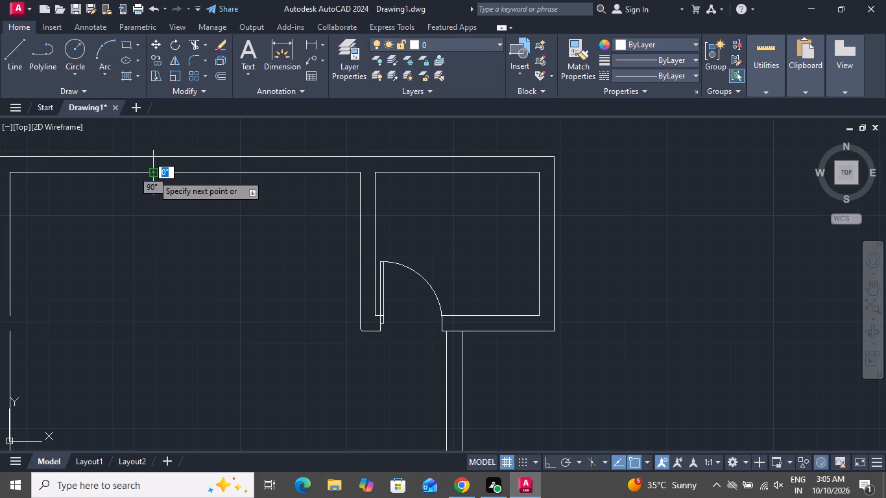
left_click(170, 199)
Draw a rectangle about 8'-10" by 2'-6" just below the upper inner wall of the wide room.
scroll(261, 254, "down", 3)
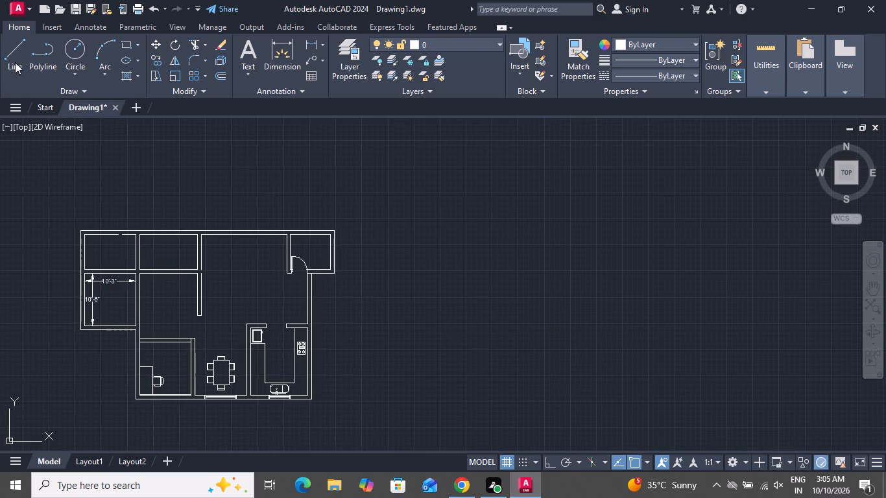
left_click(121, 42)
scroll(209, 245, "up", 1)
scroll(209, 245, "down", 1)
scroll(213, 245, "up", 3)
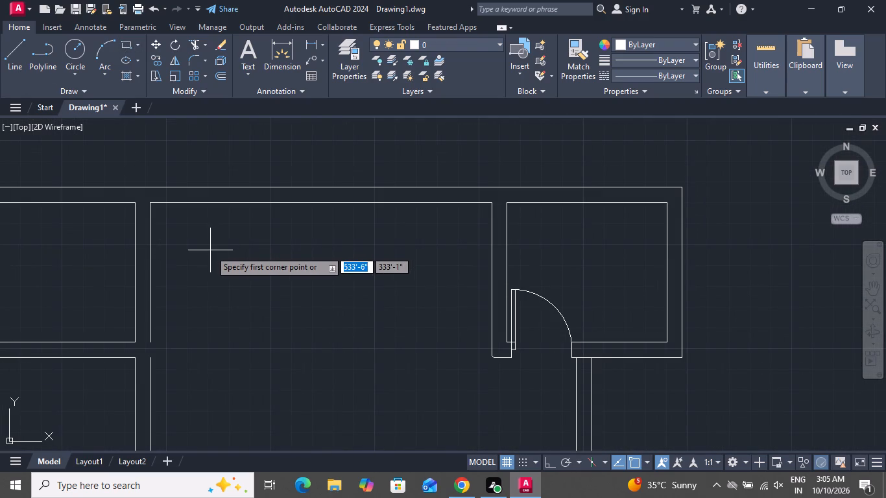
scroll(210, 250, "up", 1)
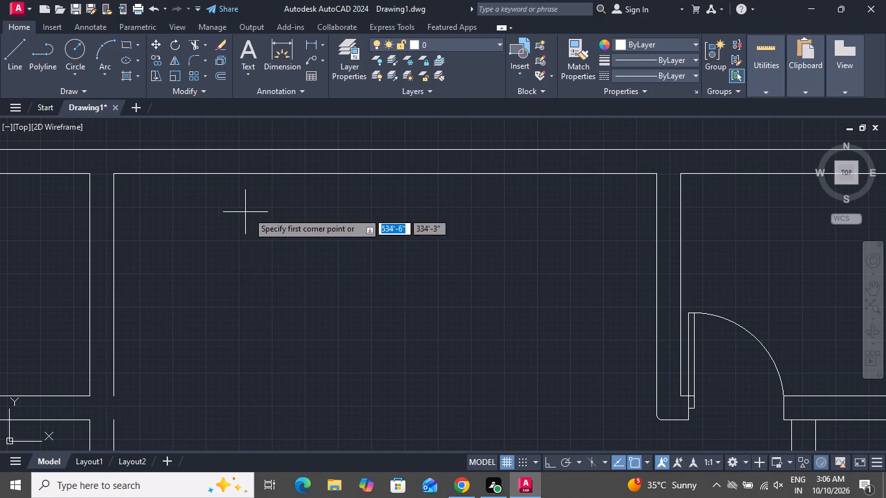
left_click(262, 192)
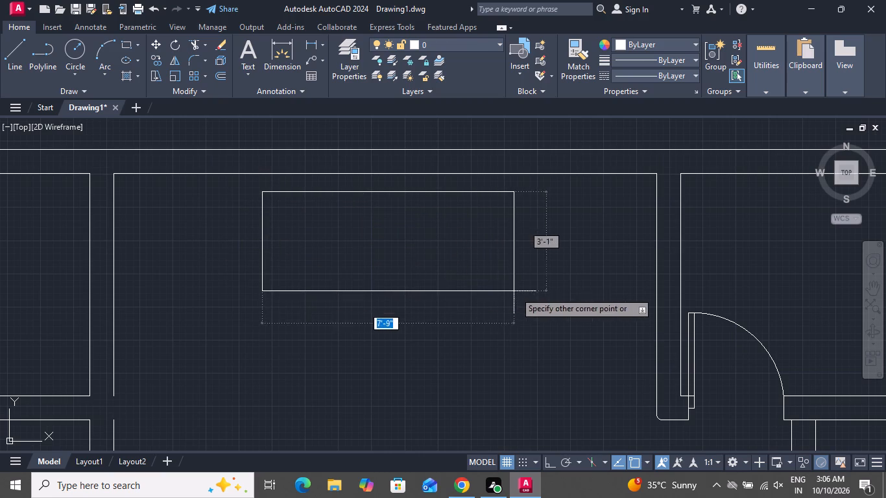
left_click(542, 270)
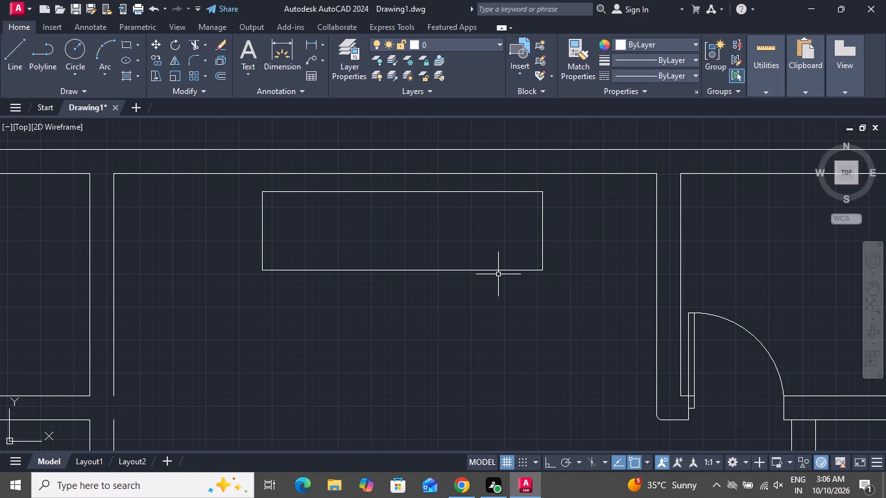
Draw a vertical line across the full height of the rectangle, a little under a third of its length from the left end.
left_click(13, 56)
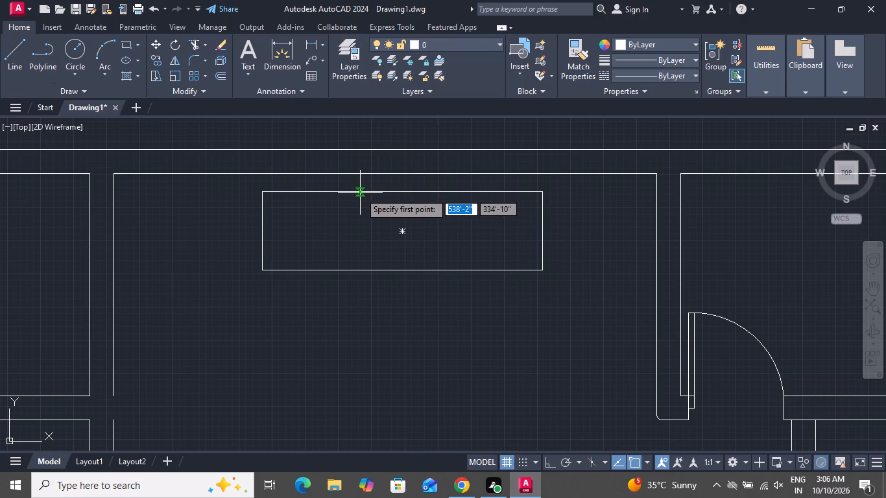
left_click(343, 193)
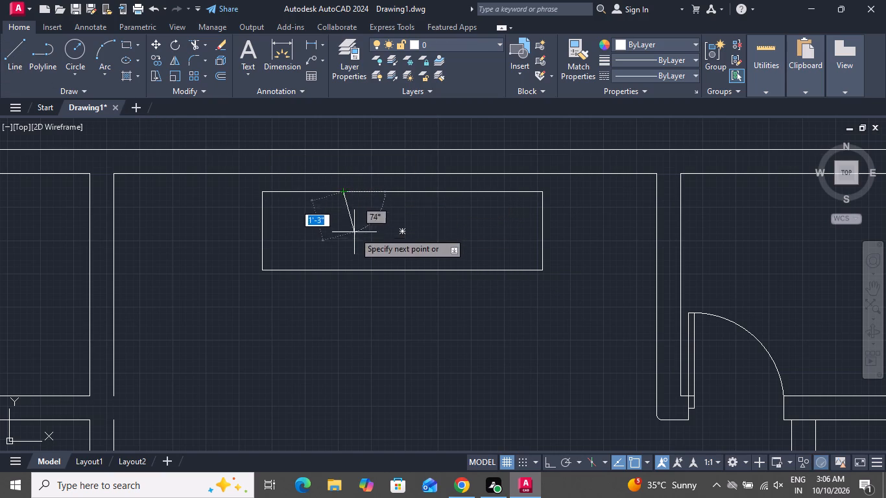
left_click(342, 268)
right_click(342, 268)
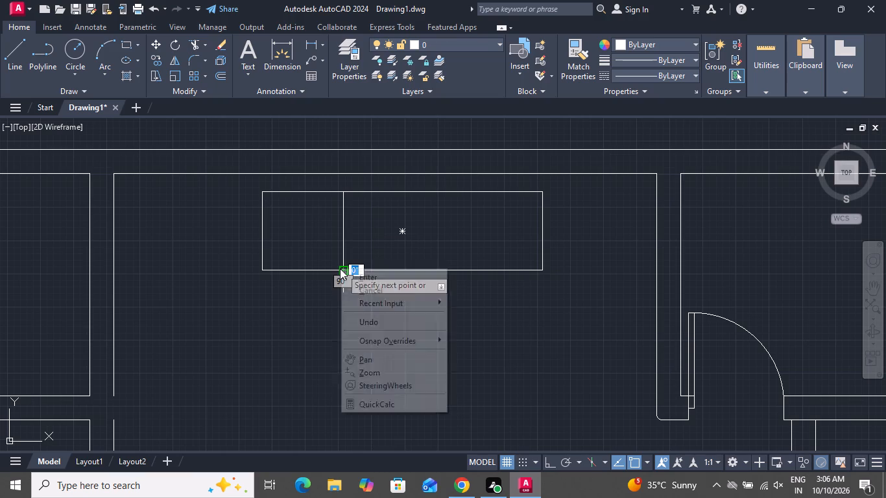
left_click(365, 289)
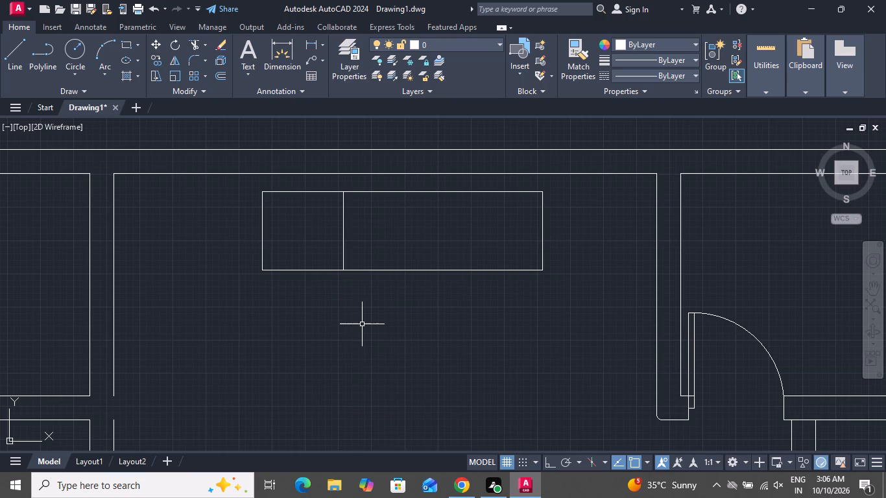
Offset the rectangle's vertical divider line 1" to the right.
scroll(362, 322, "down", 1)
type("o")
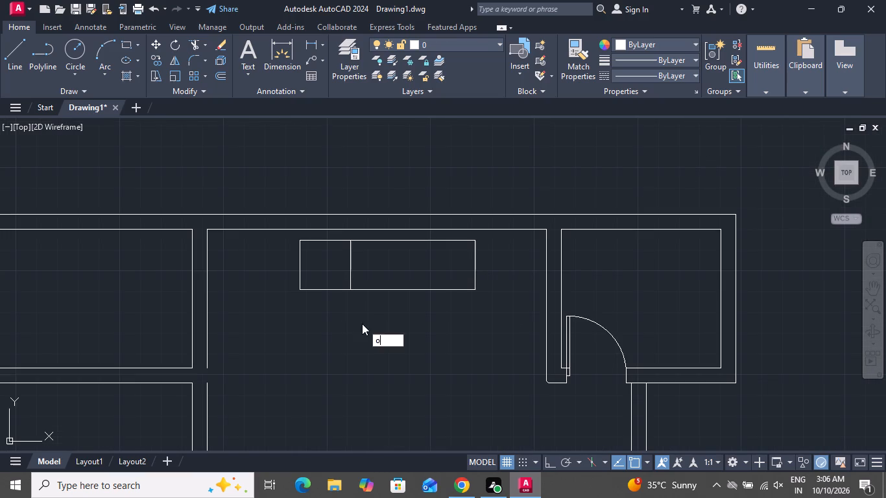
key("space")
key("1")
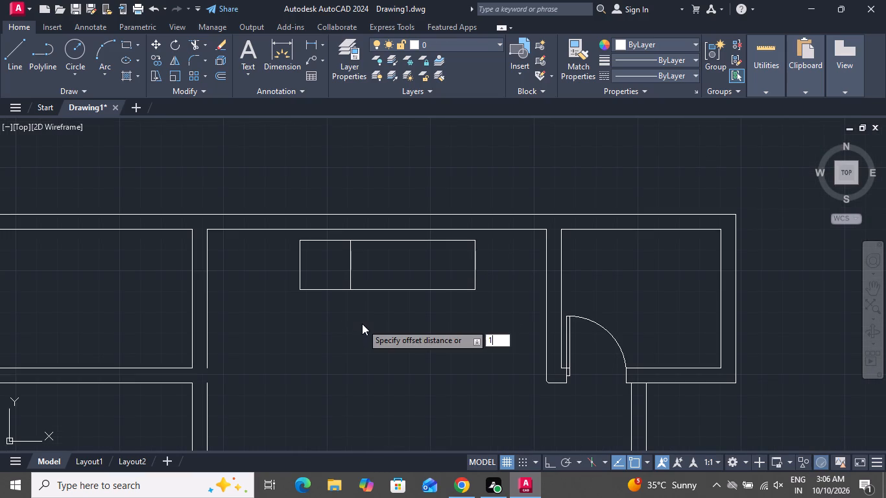
key("shift+quotedbl")
key("Return")
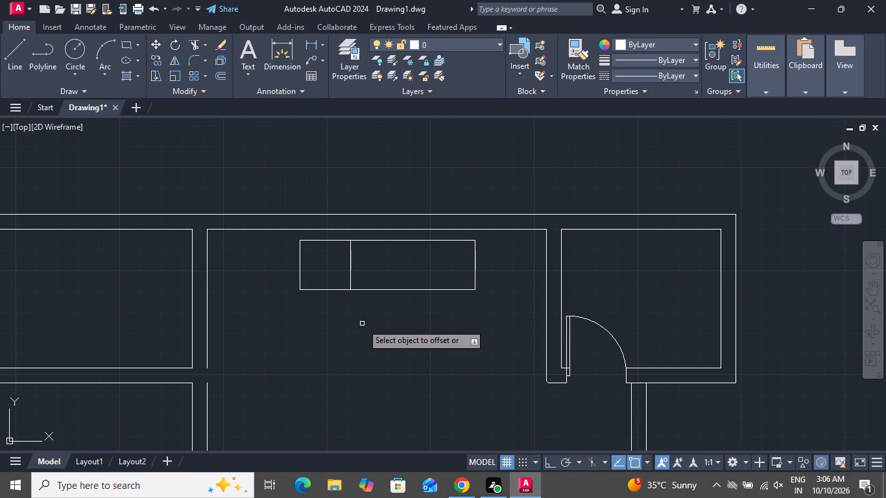
left_click(350, 257)
left_click(377, 261)
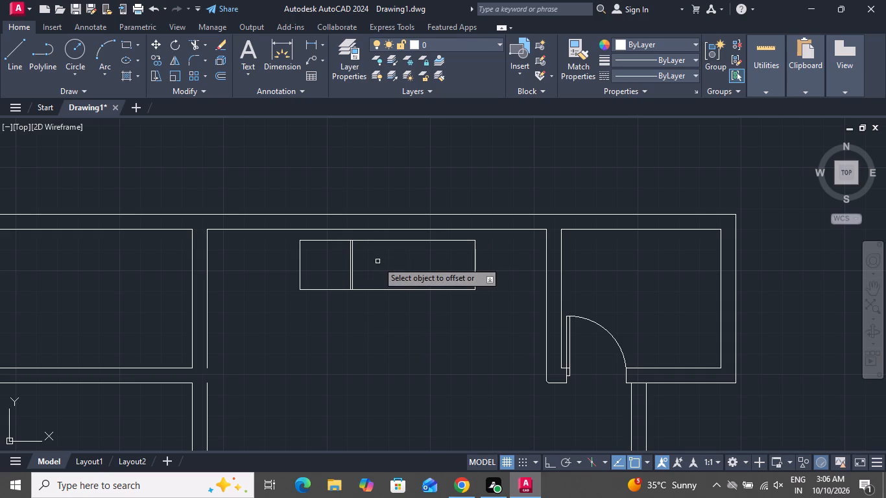
right_click(377, 261)
left_click(386, 280)
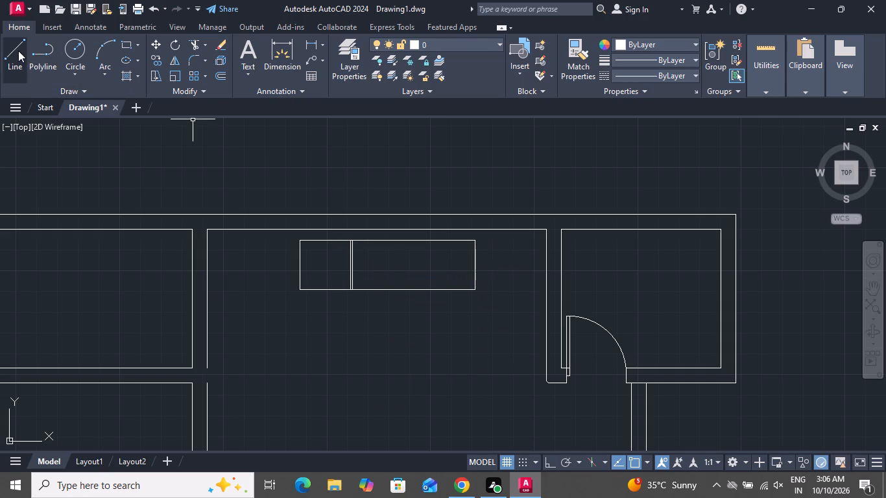
Draw a second vertical divider across the rectangle's full height, slightly right of its middle.
left_click(18, 51)
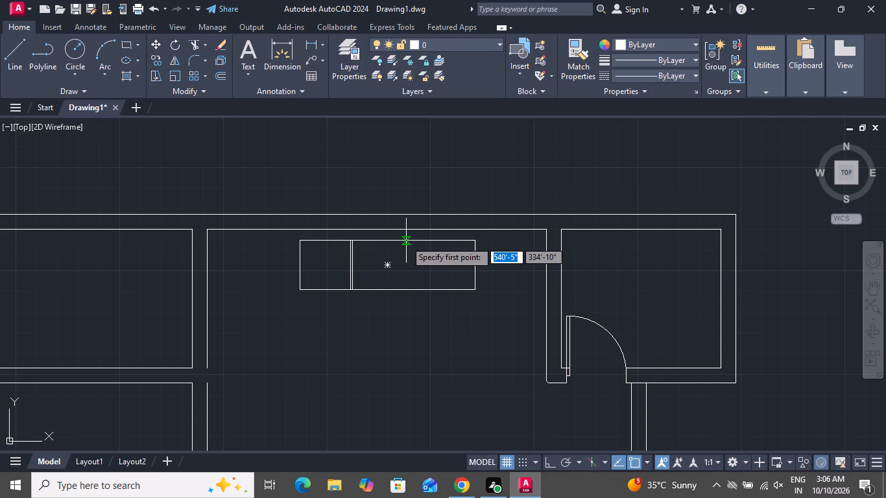
left_click(399, 241)
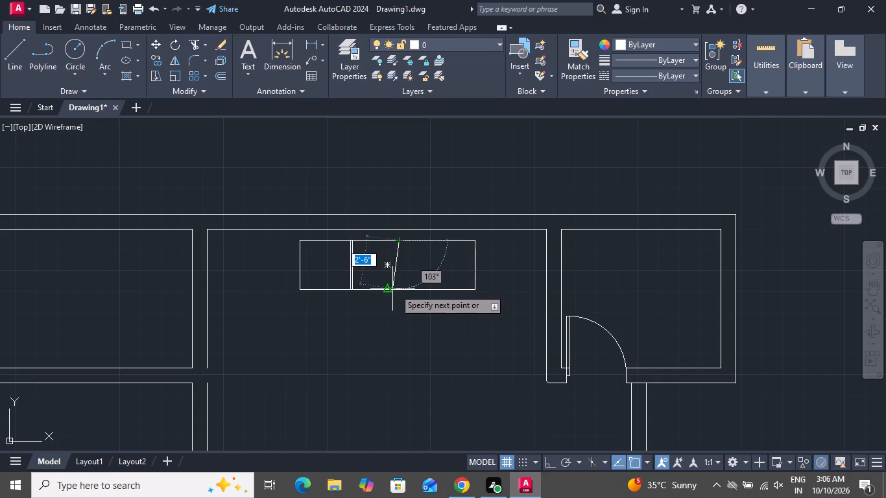
left_click(400, 287)
right_click(400, 287)
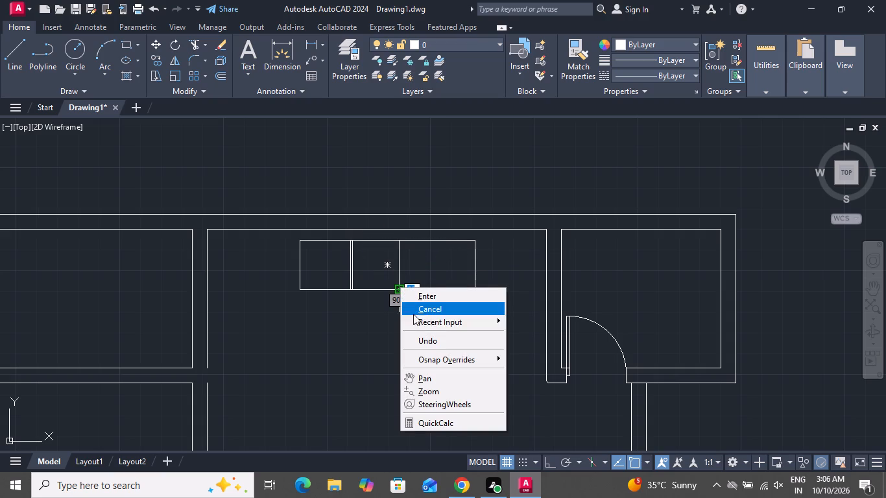
left_click(414, 320)
left_click(420, 307)
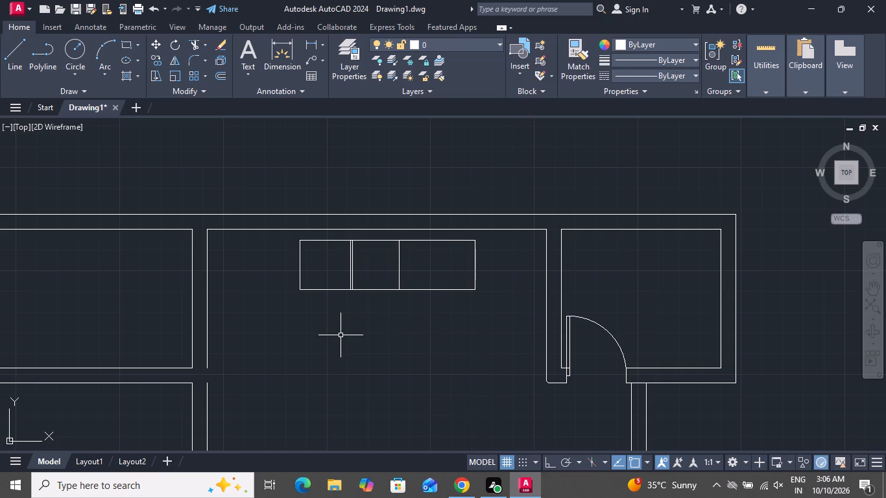
Offset the second vertical divider line 1" to the right.
type("o 1")
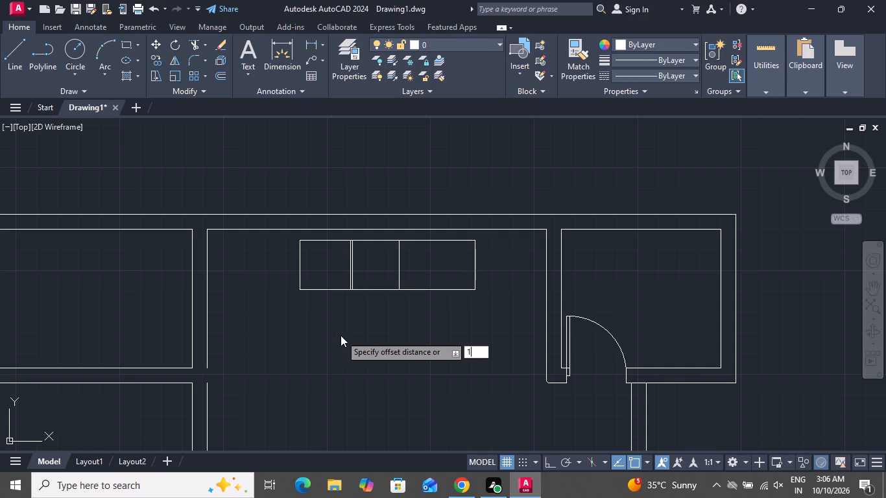
key("shift+quotedbl")
key("Return")
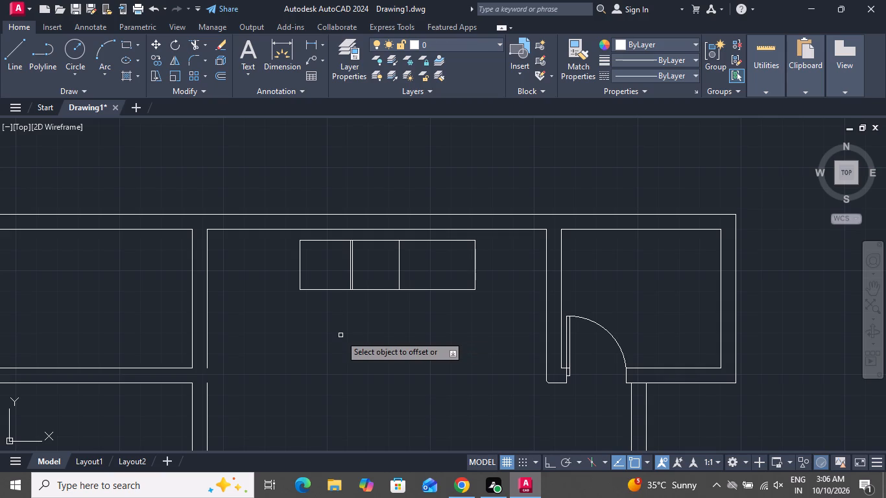
left_click(399, 272)
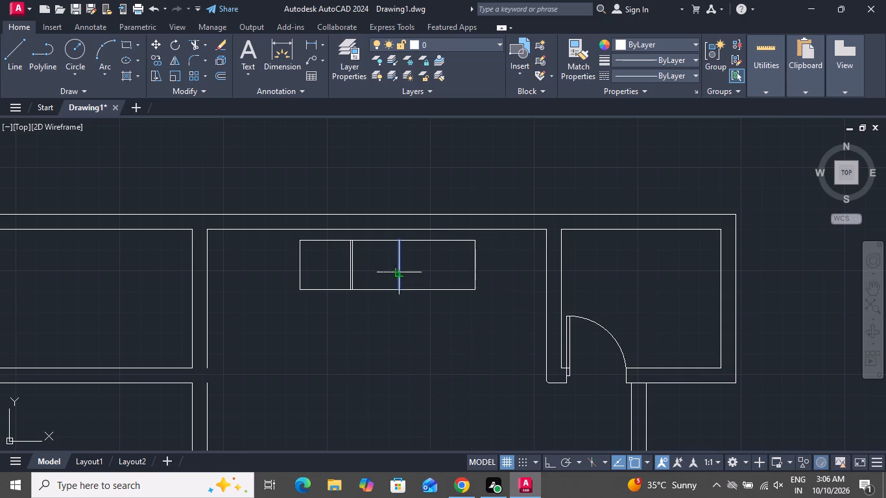
left_click(422, 271)
right_click(421, 270)
left_click(437, 286)
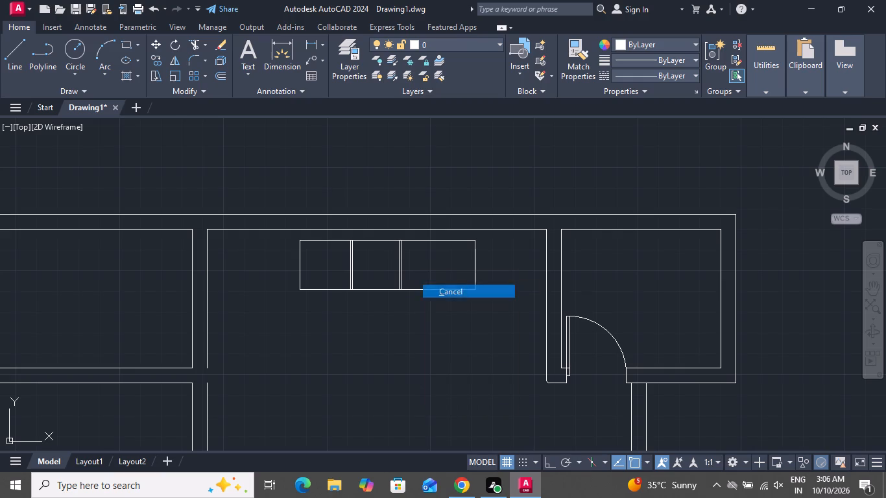
Draw a third vertical divider across the rectangle's full height, about three quarters along its length from the left end.
left_click(5, 51)
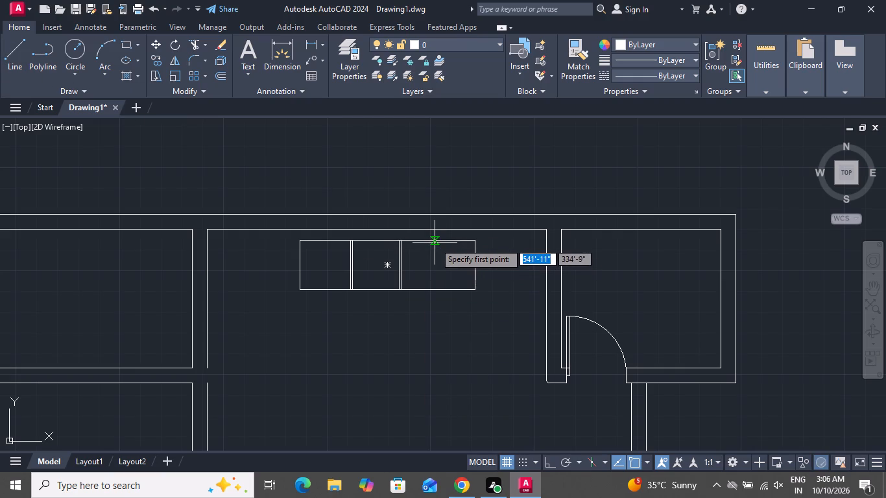
left_click(435, 241)
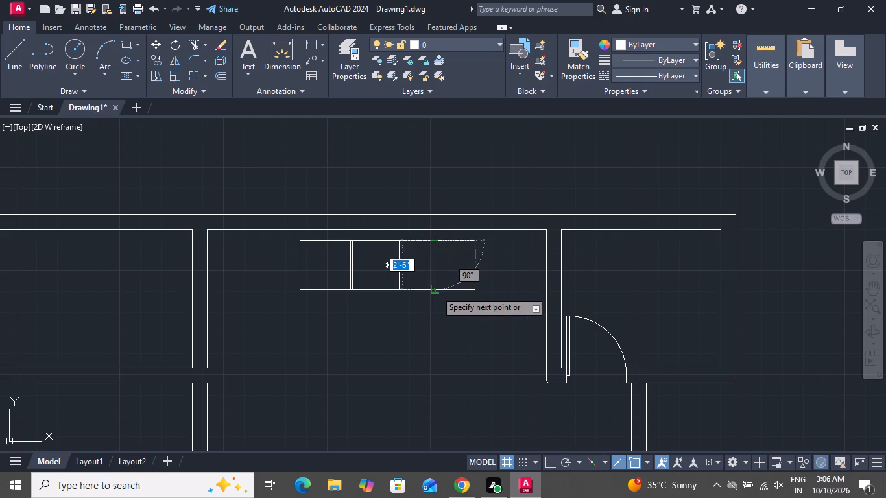
left_click(436, 290)
right_click(436, 290)
left_click(465, 313)
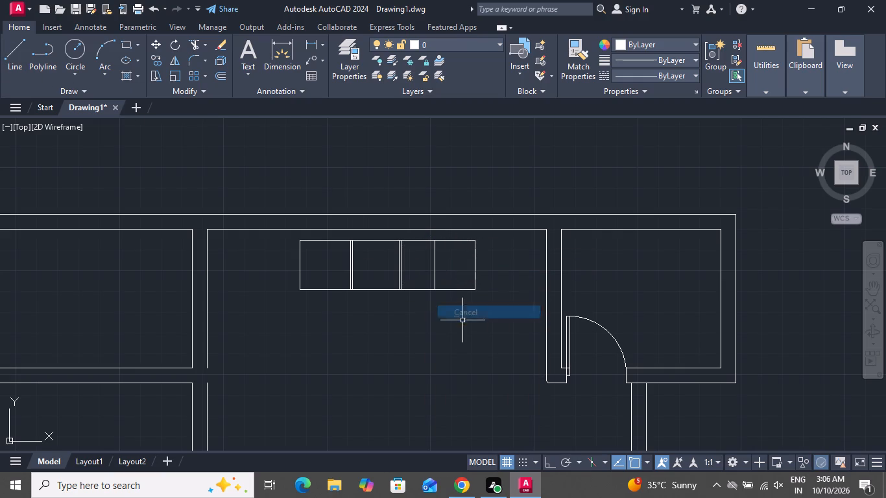
Offset the third vertical divider line 1" to the right.
type("o")
key("space")
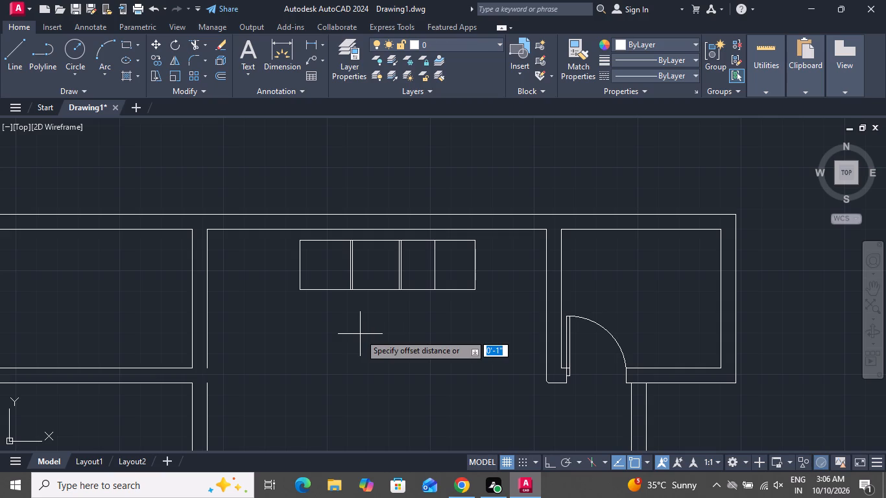
key("1")
key("shift+quotedbl")
key("Return")
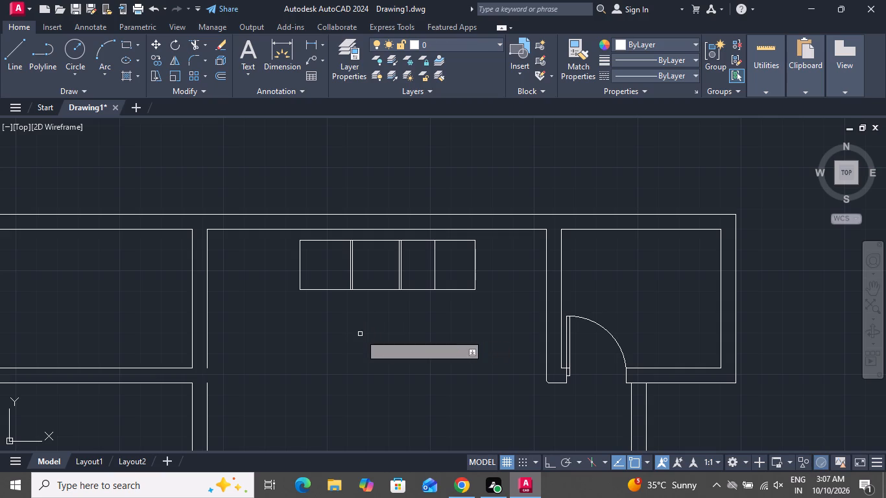
left_click(435, 281)
left_click(448, 274)
right_click(403, 335)
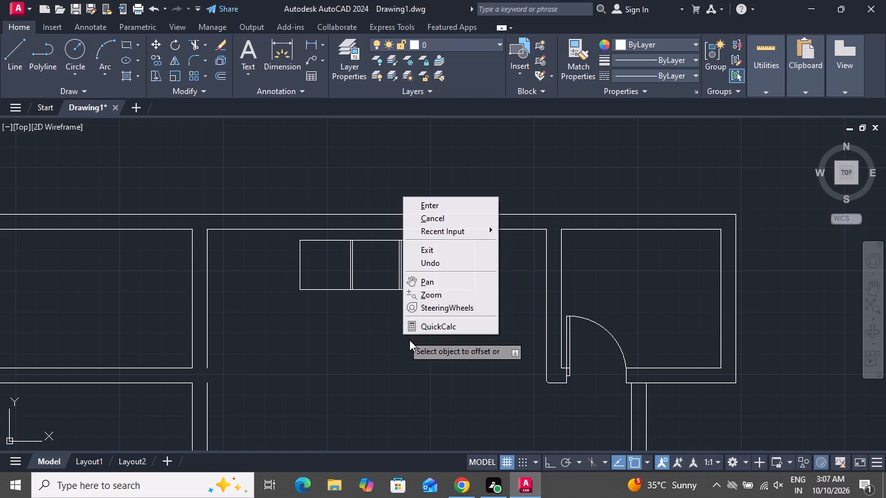
Offset the long sectioned rectangle 1" inward to form an inner border.
left_click(445, 216)
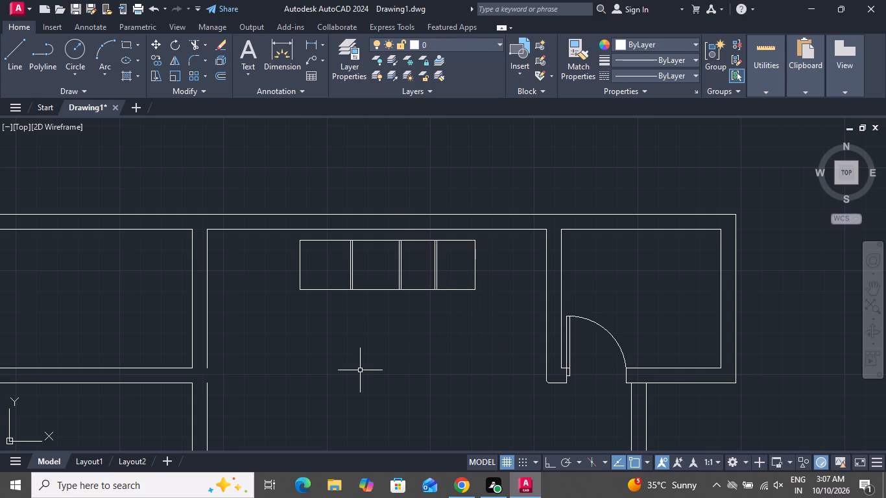
type("o")
key("space")
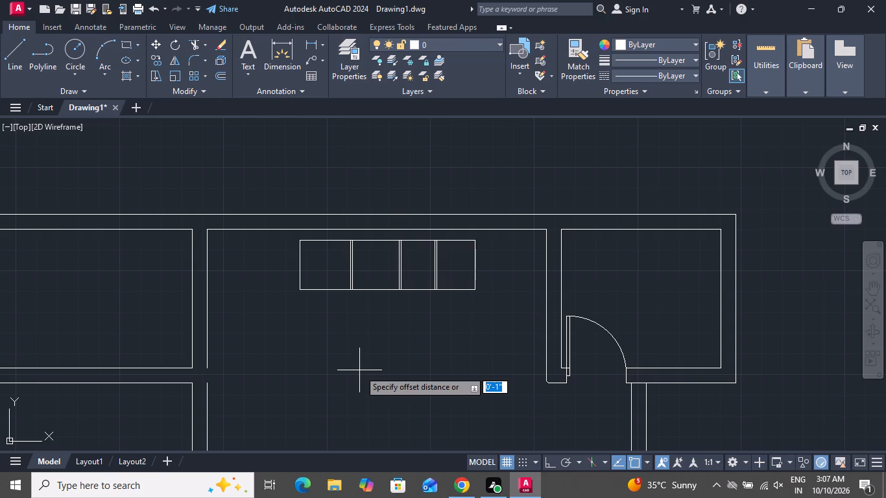
key("1")
key("shift+quotedbl")
key("Return")
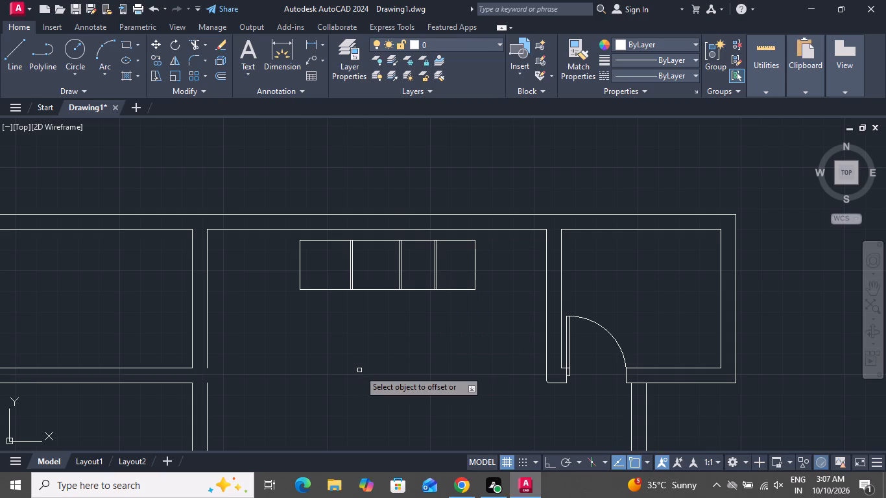
left_click(299, 265)
left_click(304, 265)
scroll(322, 325, "down", 1)
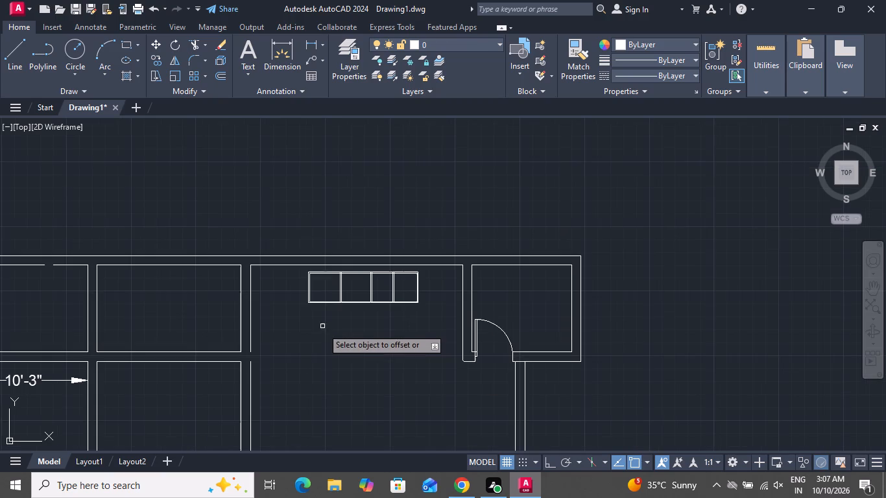
right_click(322, 333)
left_click(362, 357)
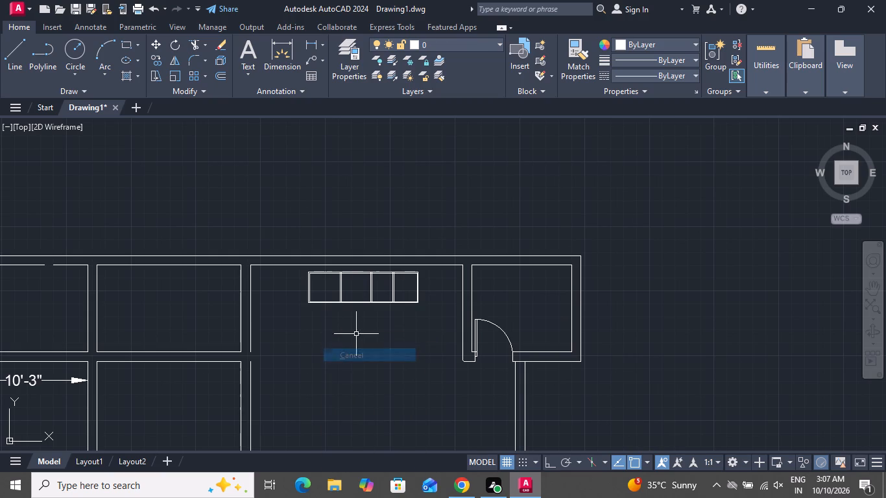
With Ortho on, draw a line outline around the rectangle's back and both ends, about 5" beyond the left end, with sides about 2'-2" long.
scroll(347, 292, "up", 2)
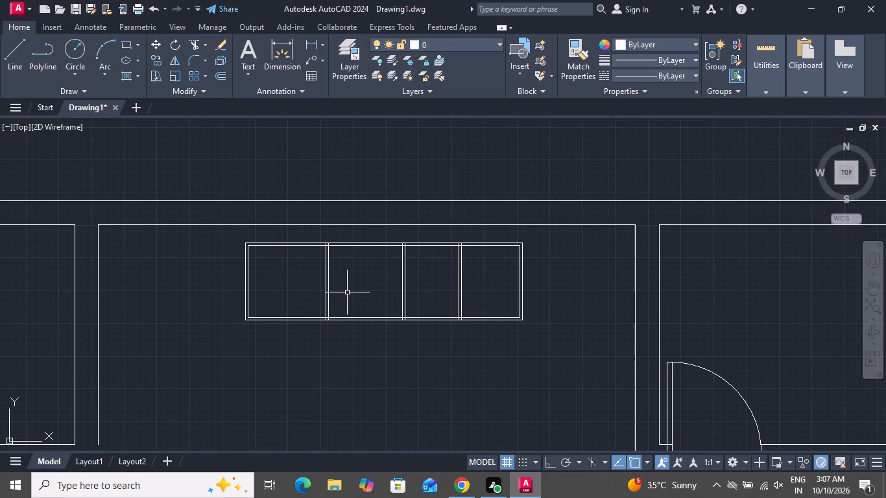
left_click(14, 43)
left_click(245, 302)
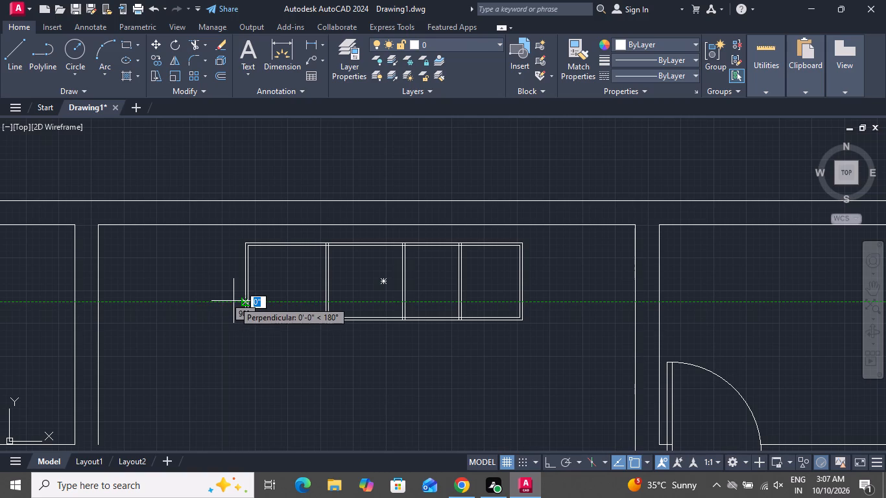
left_click(233, 301)
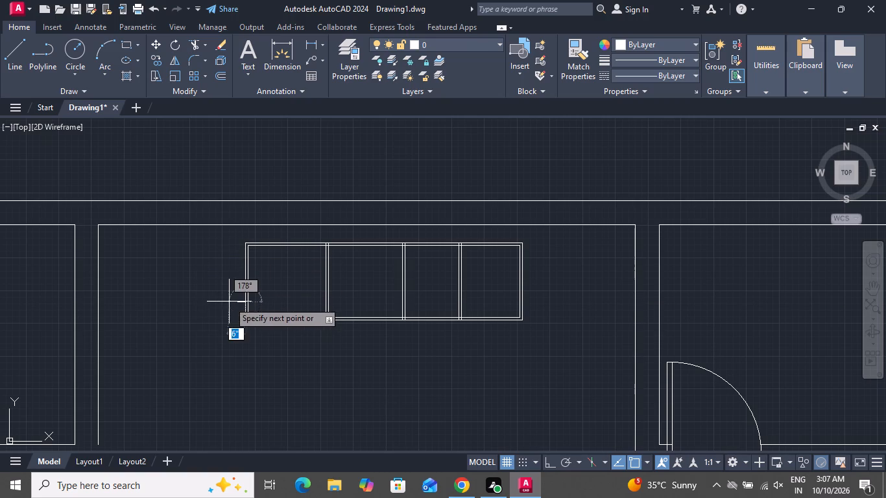
left_click(555, 462)
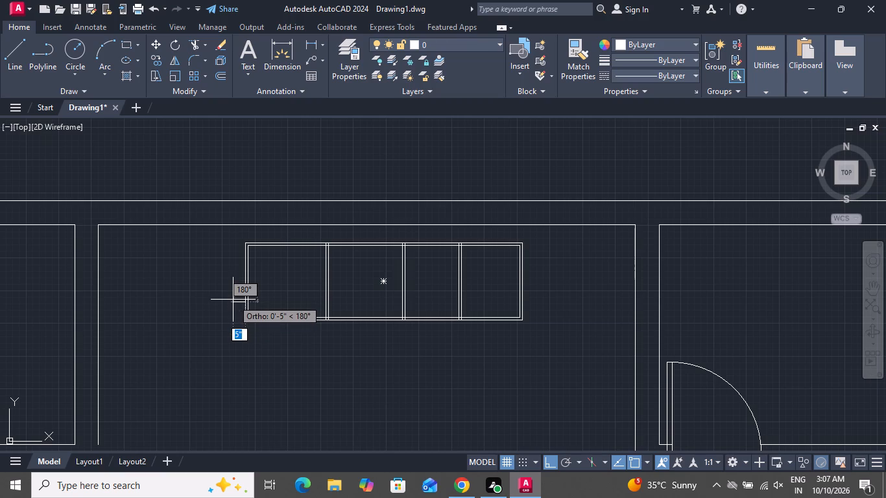
left_click(233, 300)
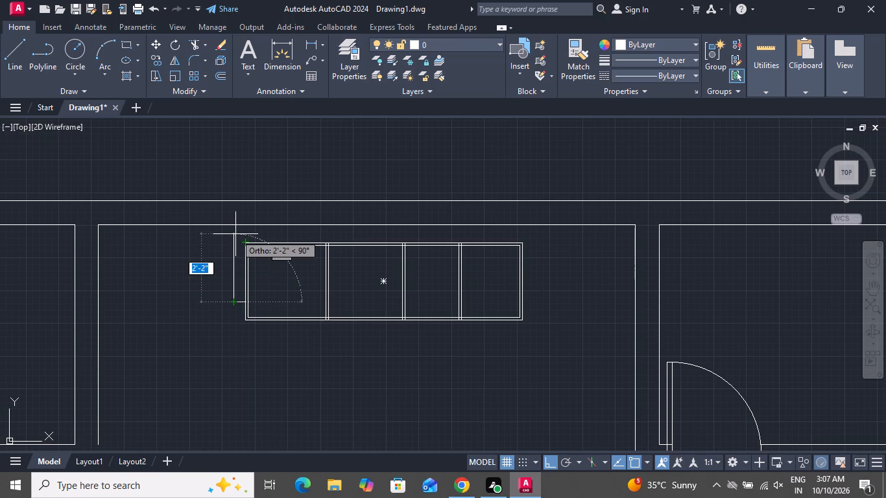
left_click(235, 233)
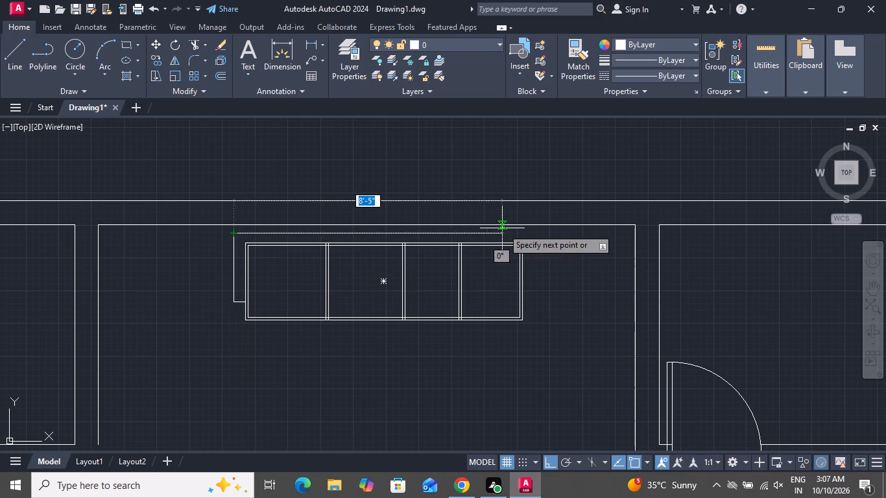
left_click(532, 235)
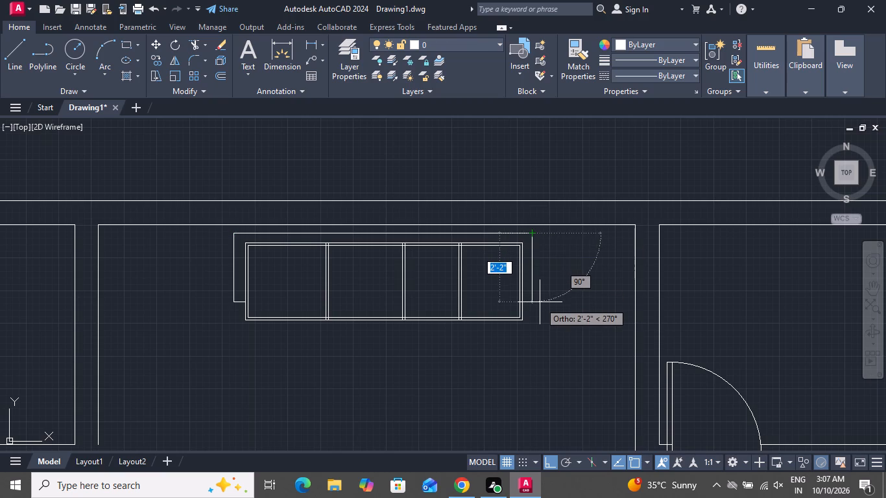
left_click(540, 302)
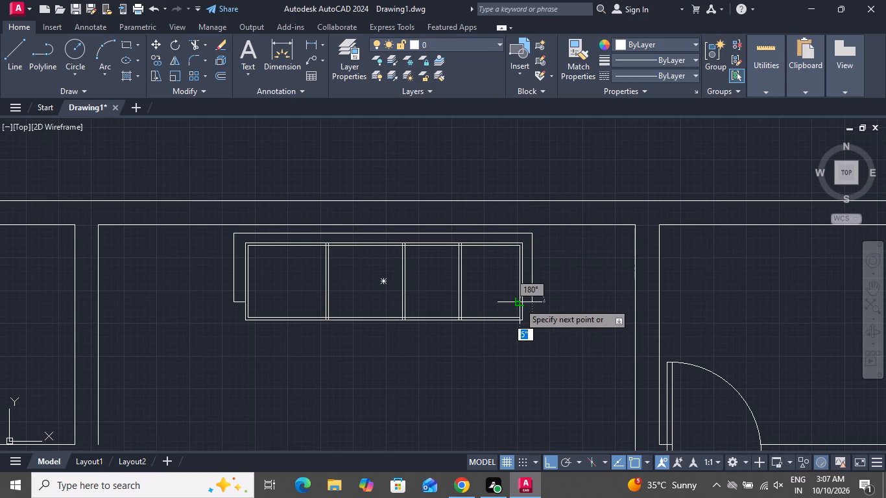
left_click(523, 303)
right_click(531, 311)
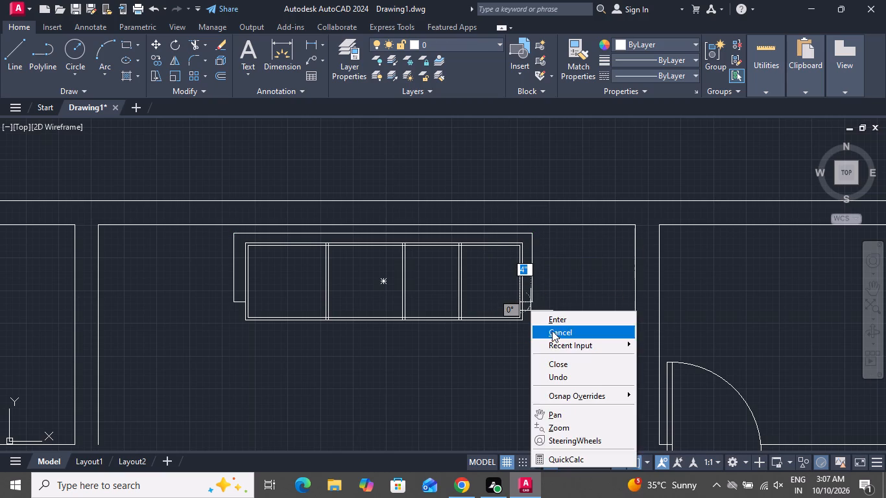
left_click(553, 333)
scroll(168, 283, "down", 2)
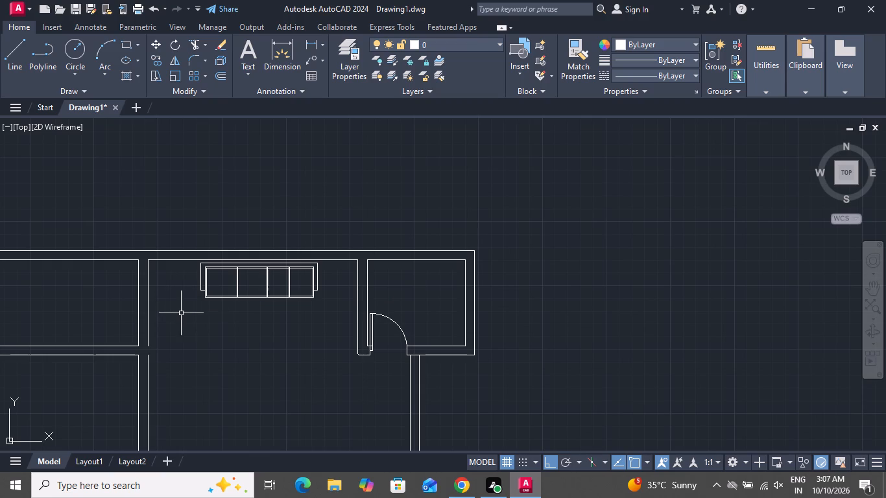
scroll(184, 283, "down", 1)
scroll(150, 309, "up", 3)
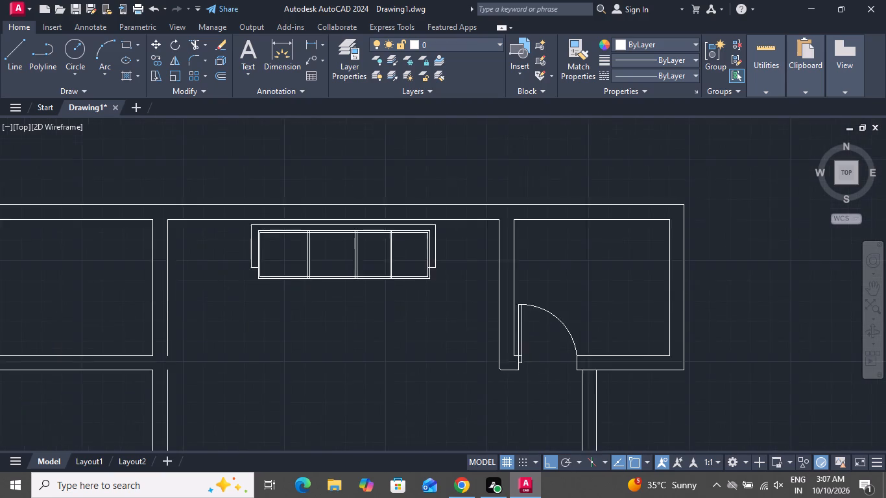
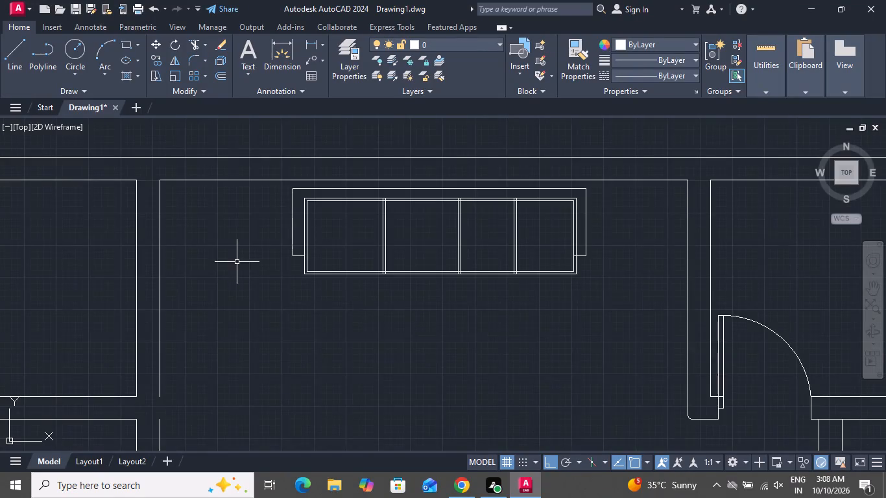
Draw a rectangle about 1'-10" by 1'-8" between the room's left wall and the long sectioned sofa.
scroll(237, 262, "down", 1)
scroll(248, 243, "up", 1)
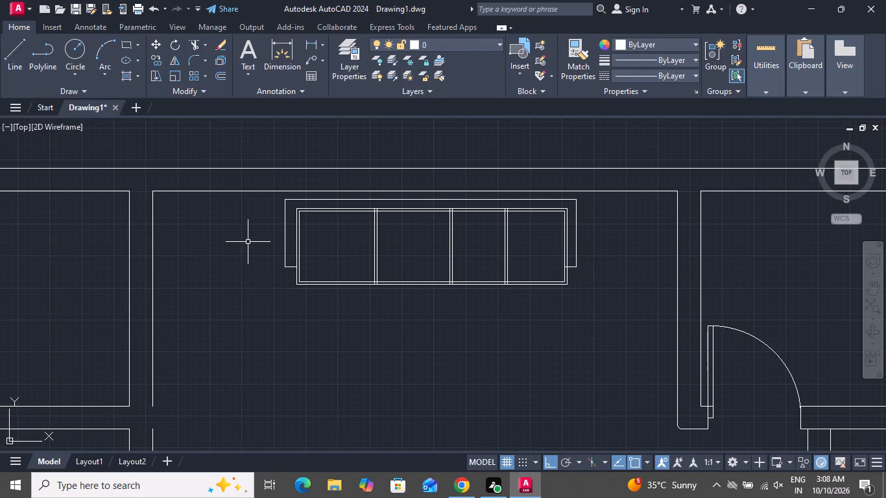
left_click(134, 45)
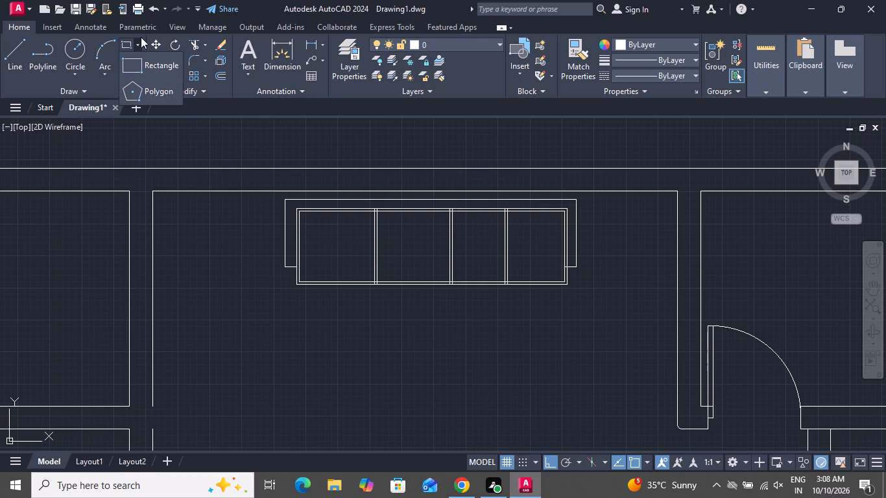
left_click(130, 42)
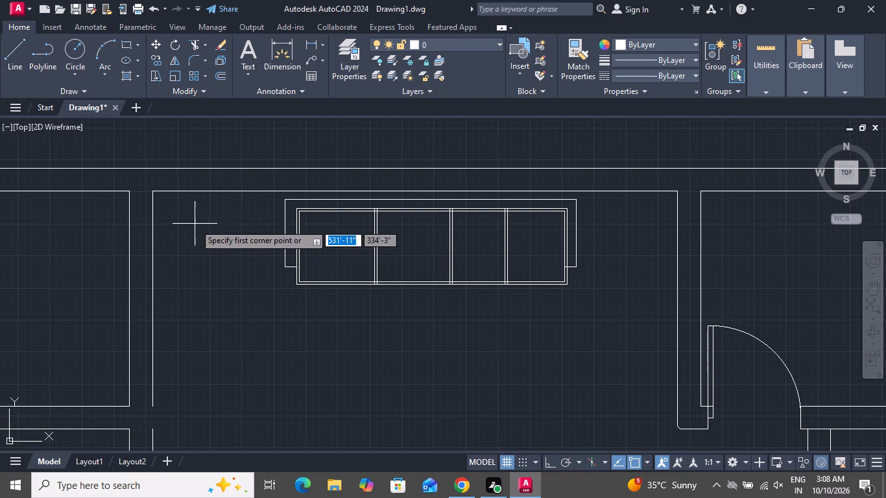
left_click(197, 218)
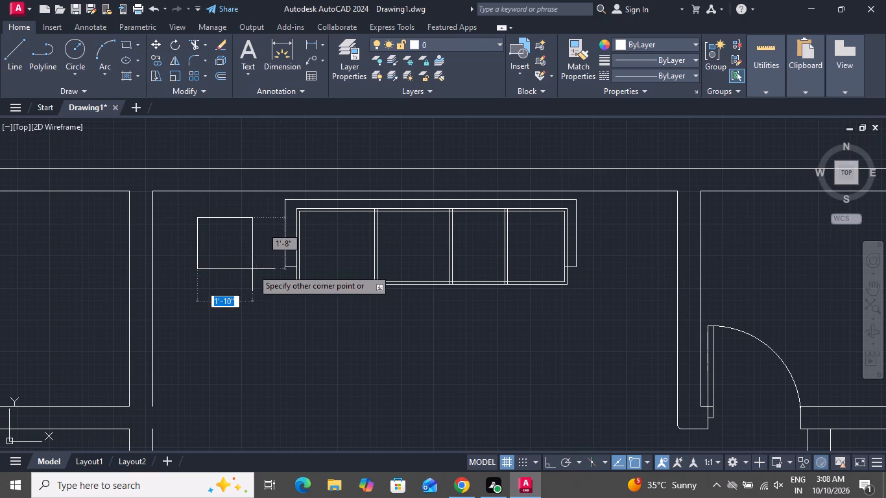
left_click(257, 270)
Copy the small side rectangle about 13' horizontally to the right end of the sofa.
left_click_drag(272, 220, 269, 227)
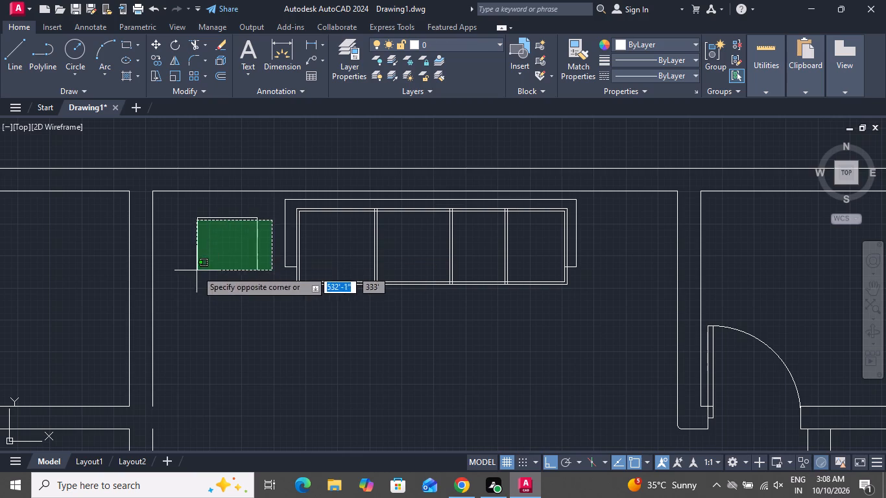
left_click(181, 274)
left_click(158, 58)
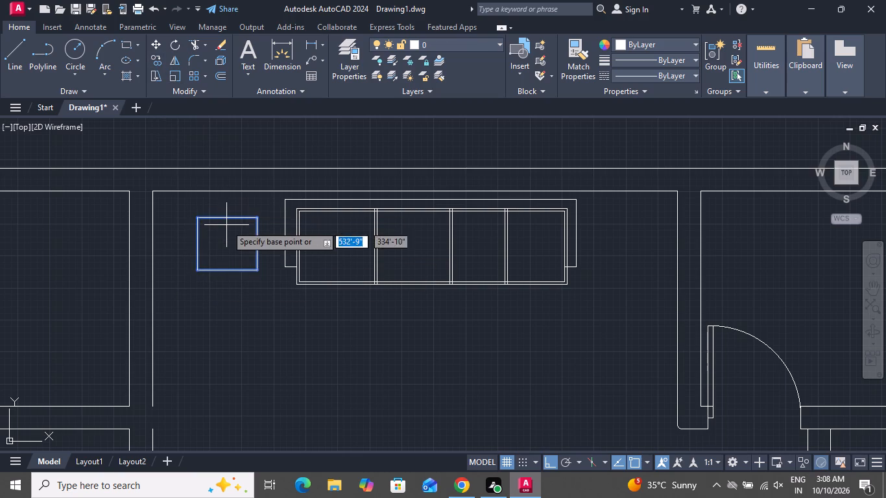
left_click(227, 232)
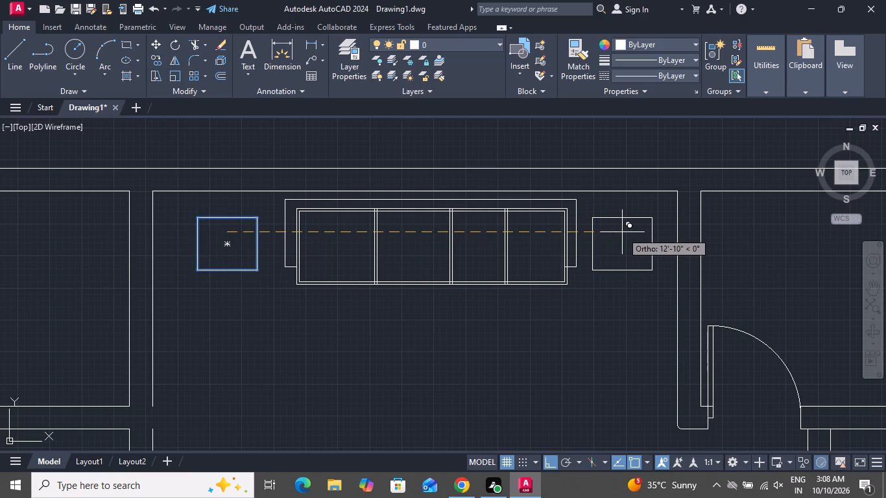
left_click(628, 231)
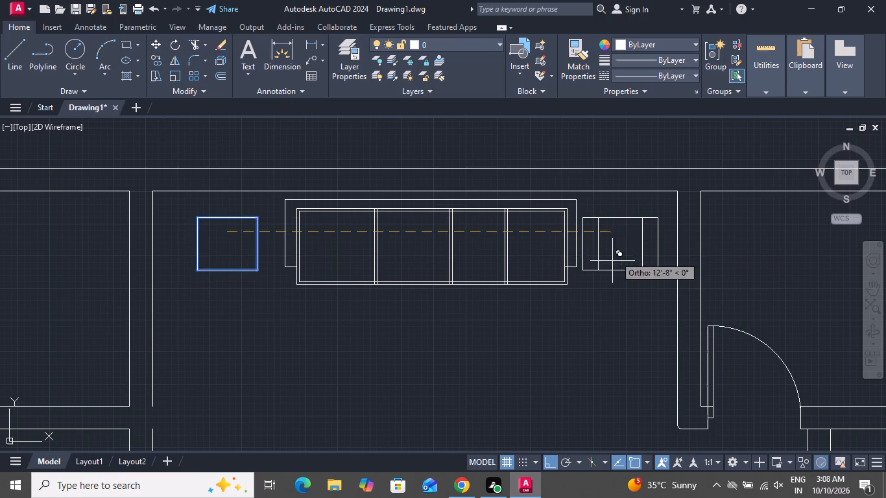
right_click(485, 344)
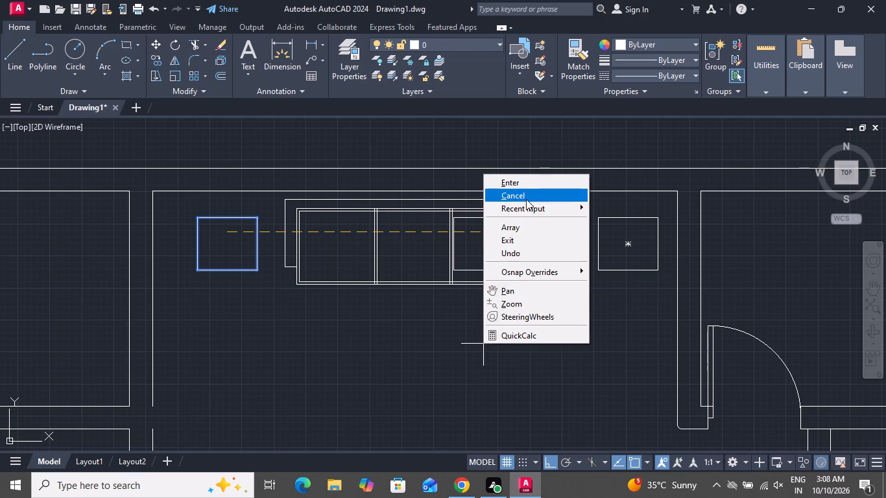
left_click(526, 199)
Draw an upright rectangle about 2'-9" wide and 6' long below the left side table, near the left wall.
scroll(472, 270, "down", 1)
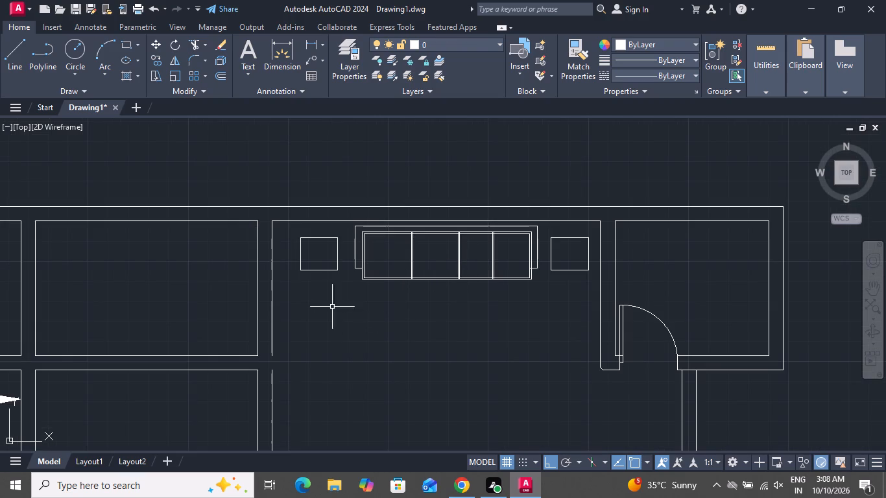
left_click(128, 45)
scroll(304, 303, "down", 3)
scroll(320, 312, "up", 2)
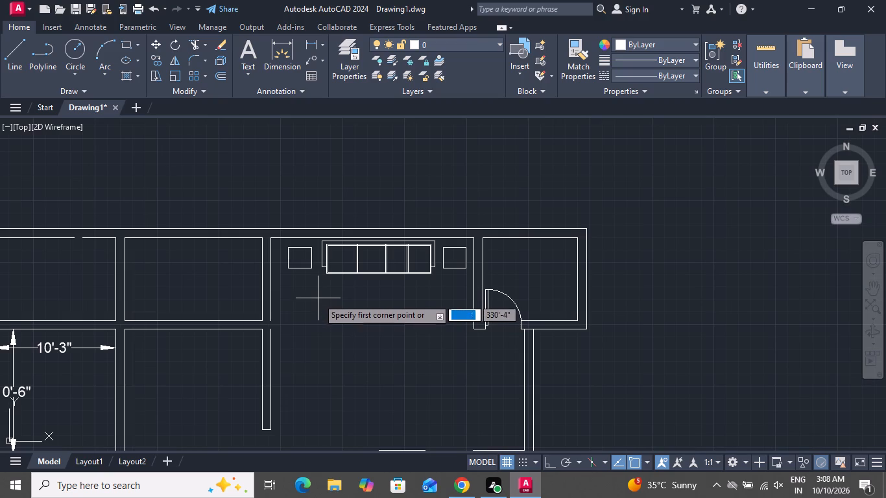
left_click(321, 292)
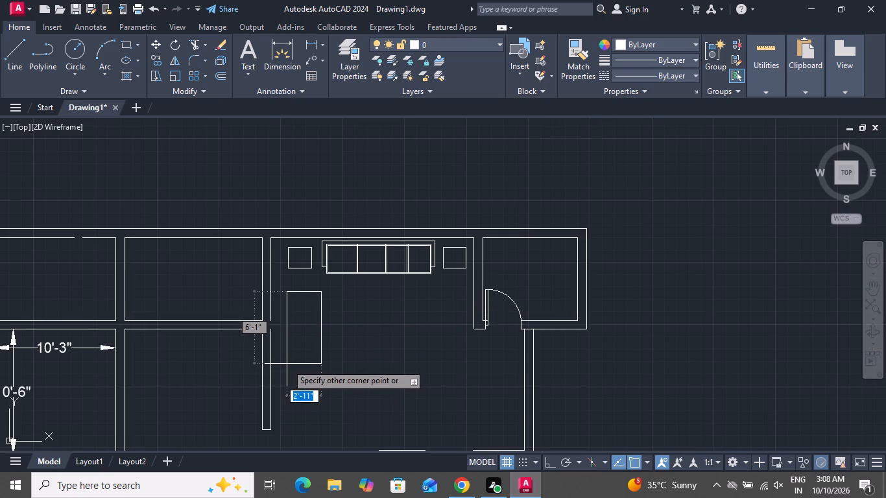
left_click(288, 362)
Review the overall floor plan and the dining and kitchen areas to check the furniture layout.
scroll(370, 337, "down", 2)
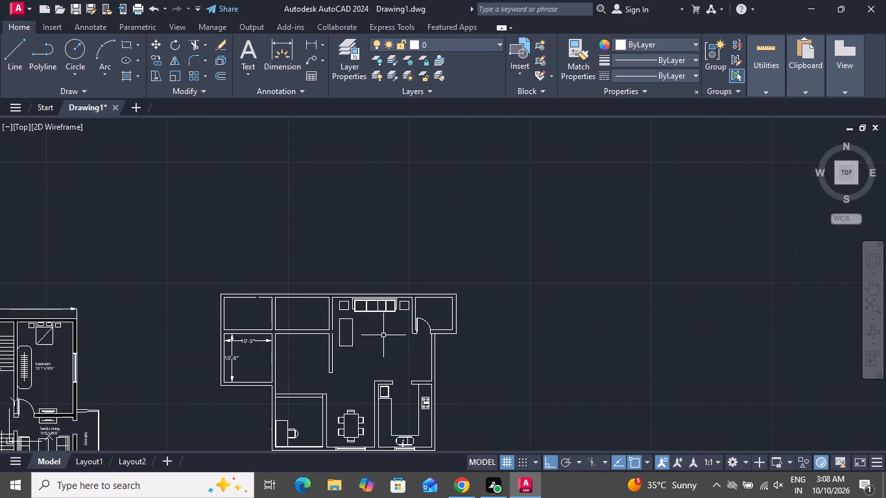
scroll(349, 438, "up", 3)
scroll(360, 350, "down", 2)
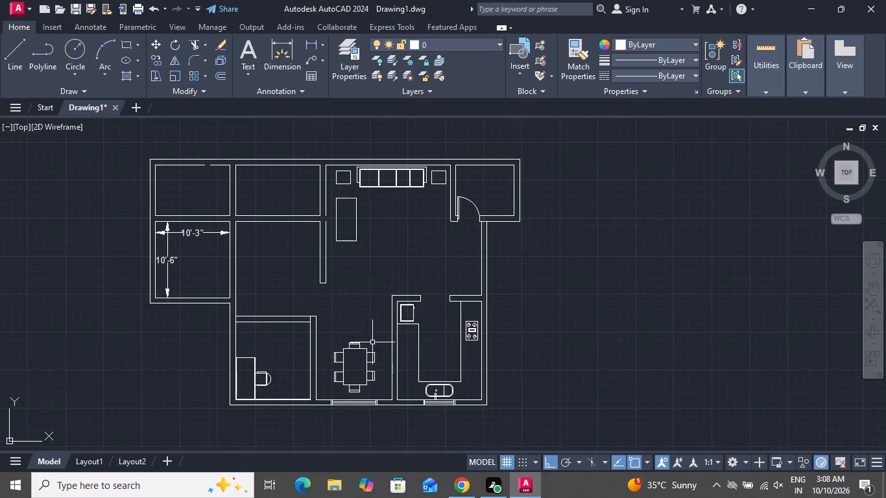
scroll(355, 423, "up", 3)
scroll(366, 416, "down", 1)
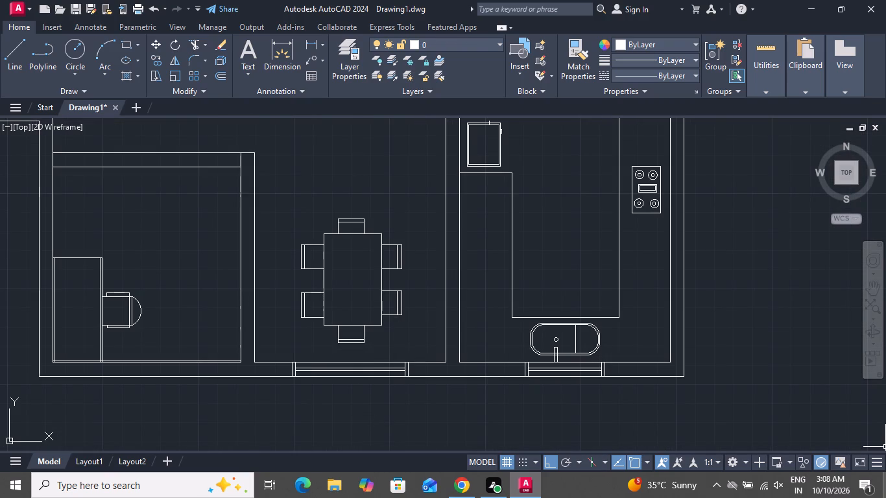
scroll(885, 480, "down", 5)
scroll(282, 1, "up", 1)
scroll(273, 175, "down", 1)
scroll(287, 272, "up", 1)
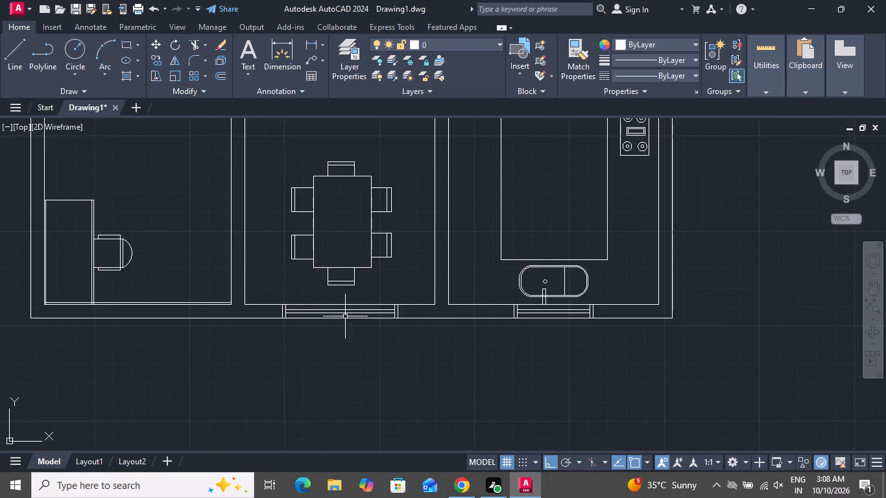
scroll(383, 359, "down", 1)
scroll(383, 359, "up", 1)
scroll(373, 335, "down", 1)
scroll(372, 338, "up", 1)
scroll(372, 340, "down", 1)
scroll(369, 318, "up", 1)
scroll(369, 318, "down", 1)
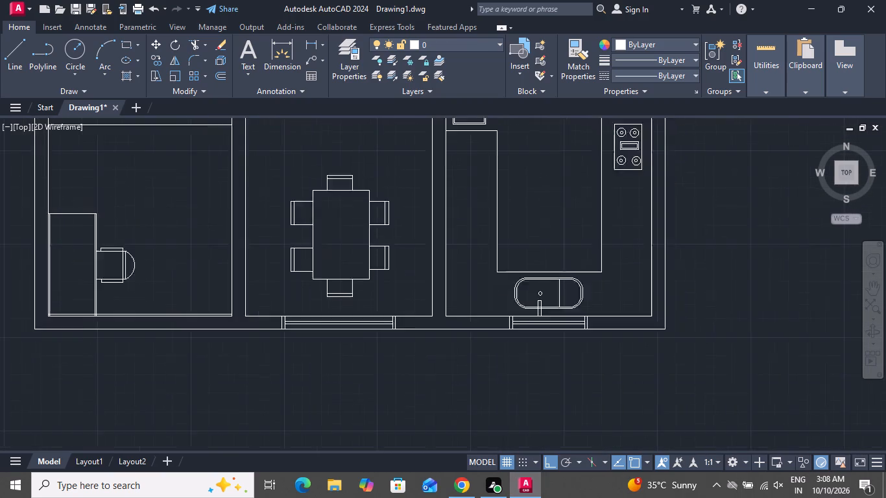
scroll(376, 244, "up", 1)
scroll(376, 244, "down", 3)
scroll(380, 236, "up", 1)
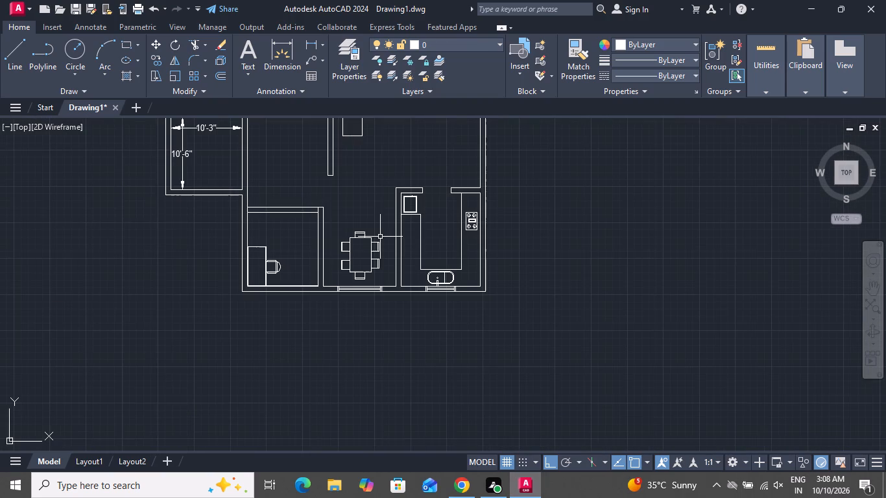
scroll(383, 251, "down", 3)
scroll(383, 214, "up", 2)
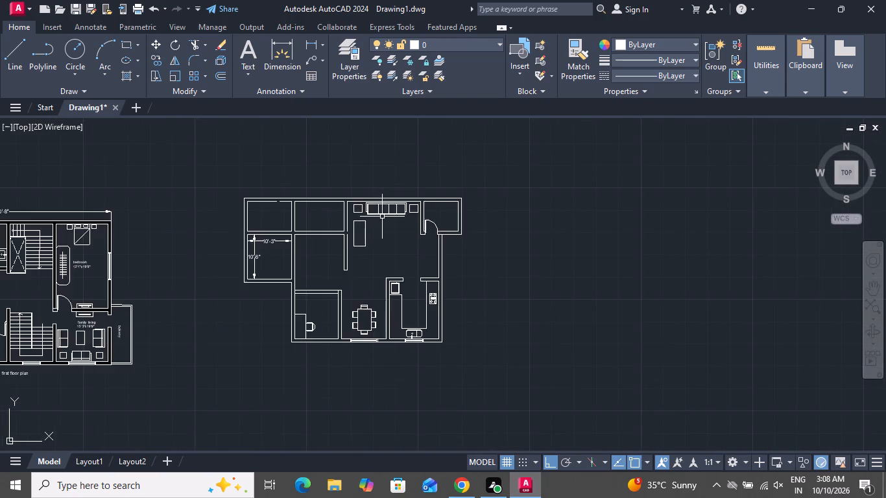
Draw a horizontal line across the upright rectangle between the midpoints of its long sides.
scroll(381, 221, "up", 2)
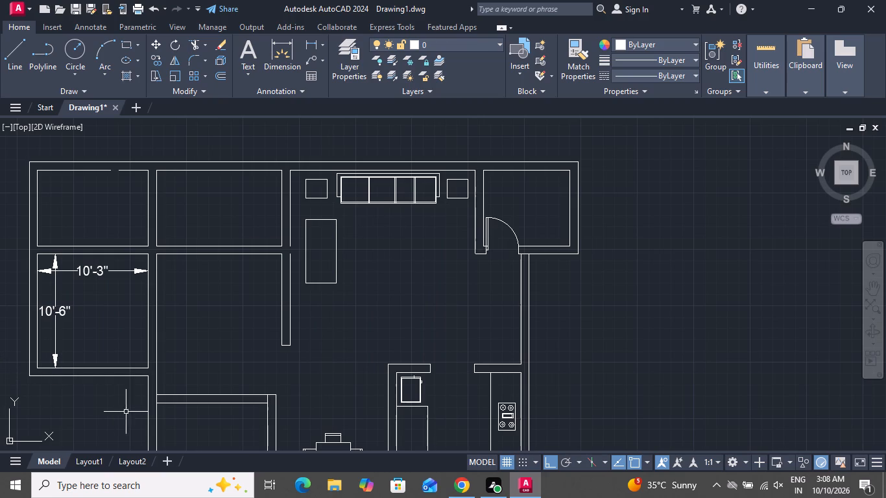
scroll(167, 426, "up", 1)
scroll(188, 427, "down", 1)
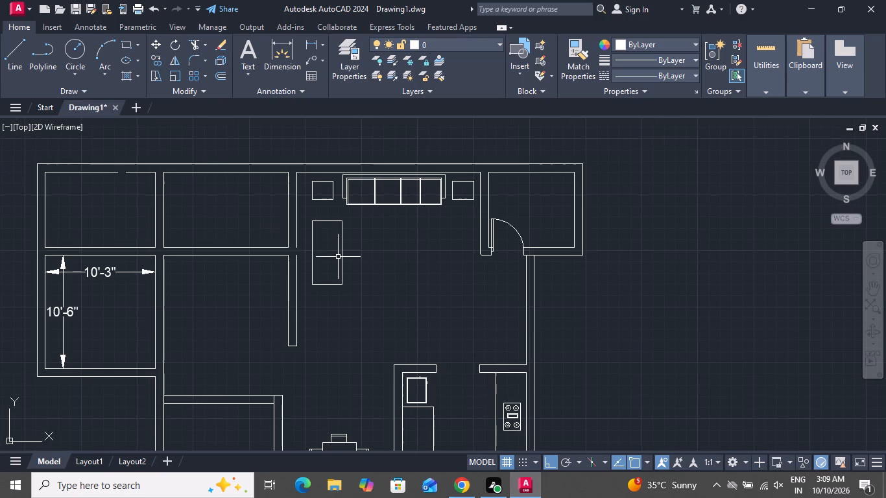
left_click(24, 47)
scroll(314, 270, "up", 2)
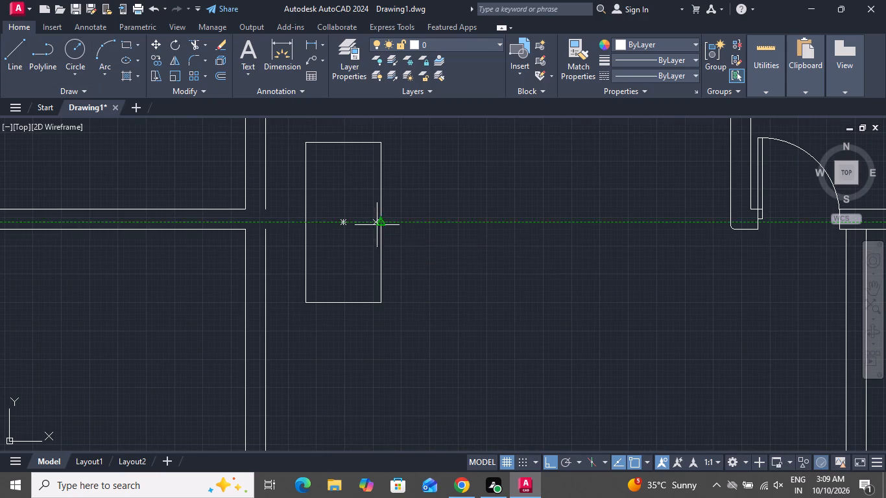
left_click(379, 219)
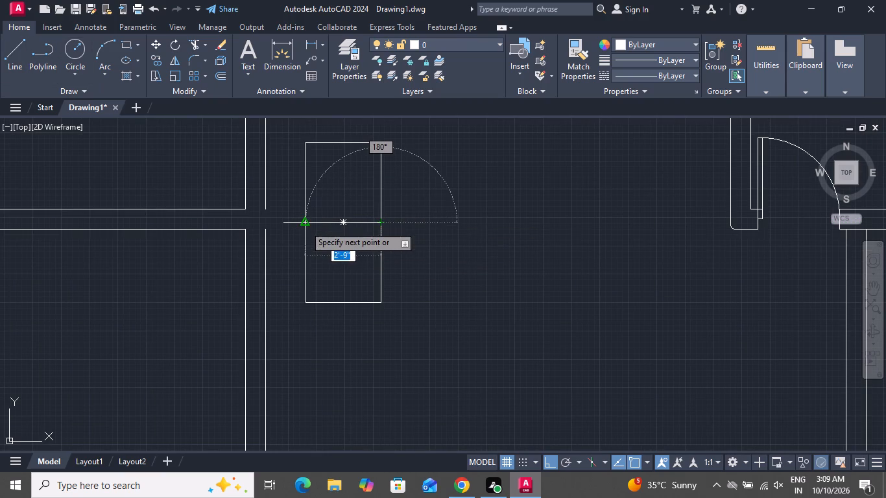
left_click(304, 226)
right_click(304, 226)
left_click(345, 248)
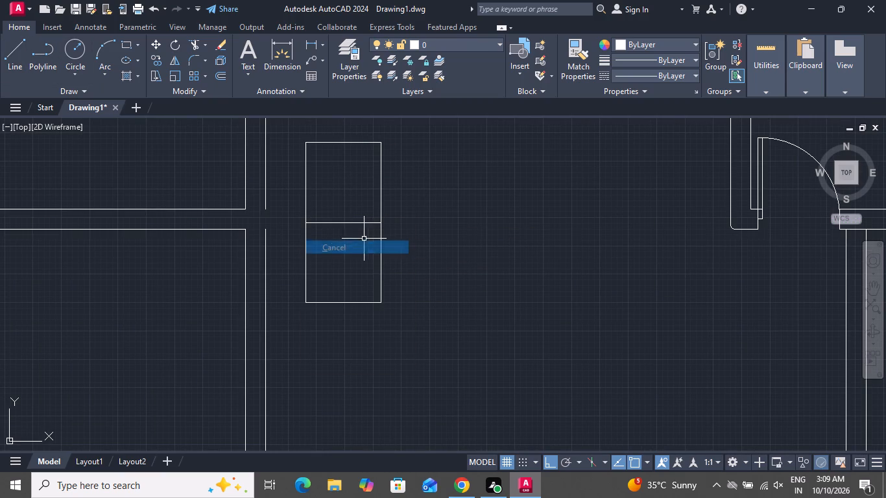
Offset the upright rectangle's horizontal midline 1" below and 1" above.
type("o")
key("space")
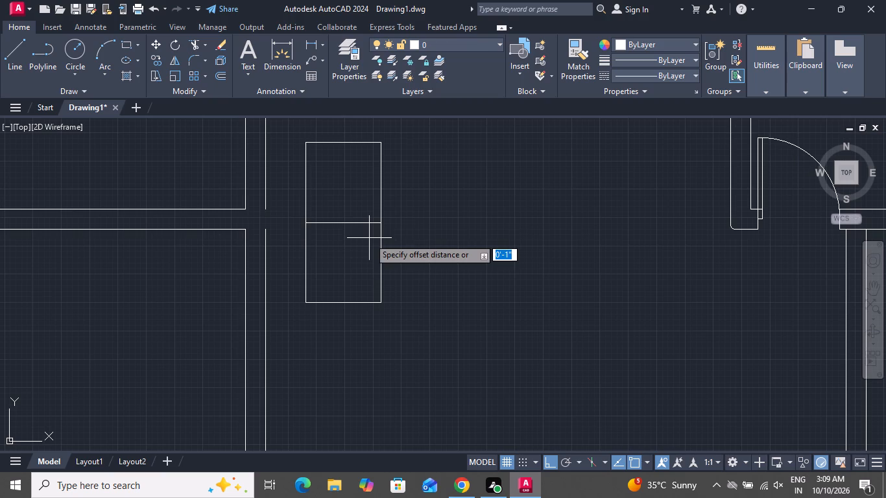
key("1")
key("shift+quotedbl")
key("Return")
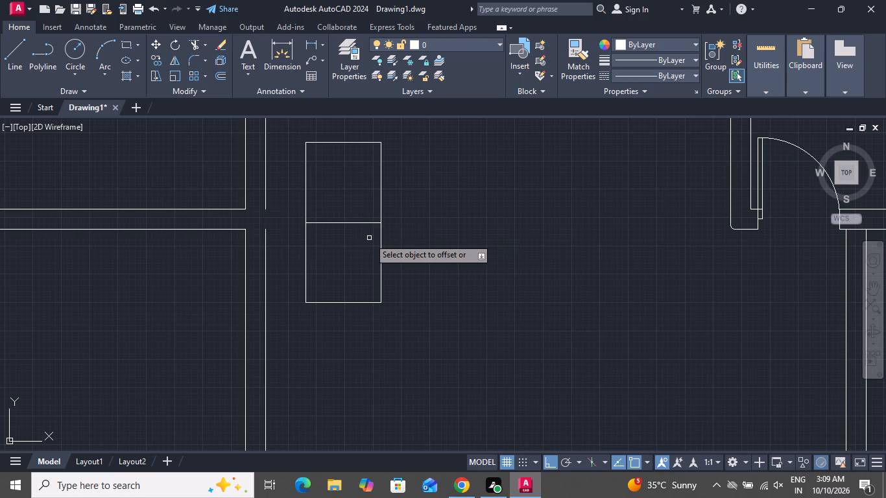
left_click(376, 224)
left_click(376, 254)
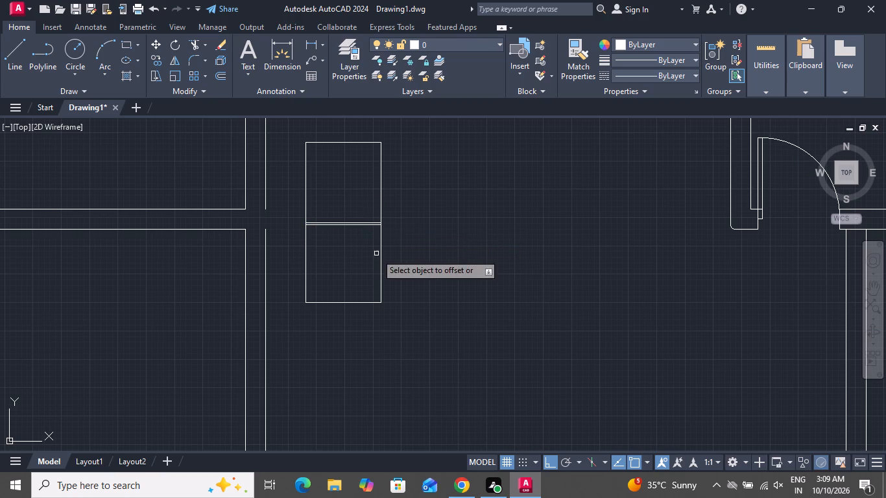
scroll(365, 218, "up", 3)
left_click(365, 227)
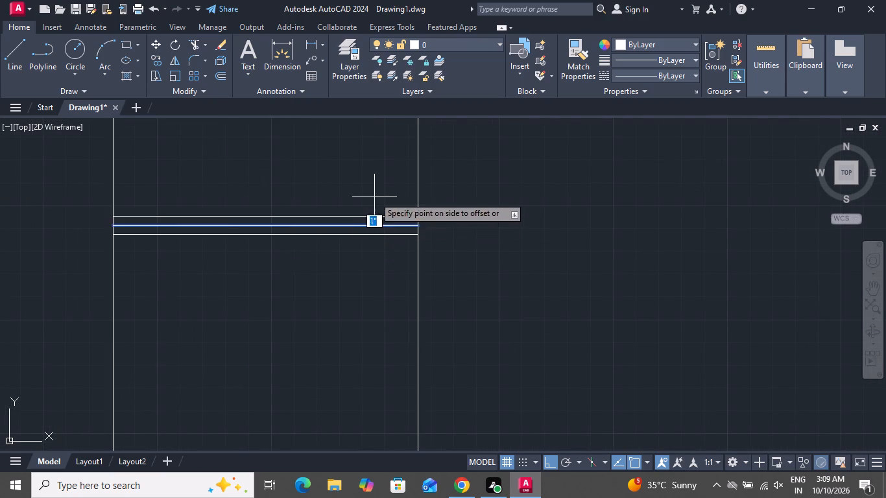
left_click(374, 196)
right_click(372, 263)
left_click(388, 283)
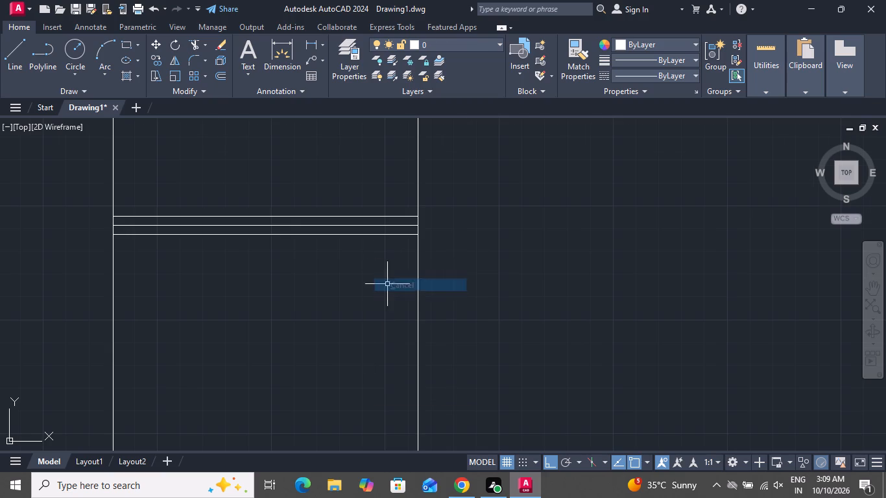
Delete the original midline between the two offset lines in the upright rectangle.
scroll(387, 290, "down", 1)
left_click(385, 251)
key("Delete")
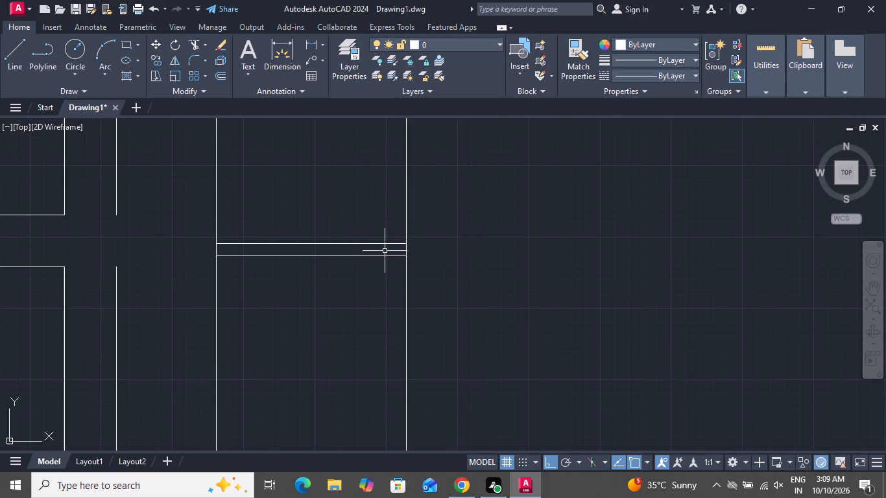
Draw the back and arms around the upright two-section sofa with lines, about 2'-9" for each arm and 6'-8" for the back.
scroll(481, 399, "down", 2)
scroll(485, 385, "up", 1)
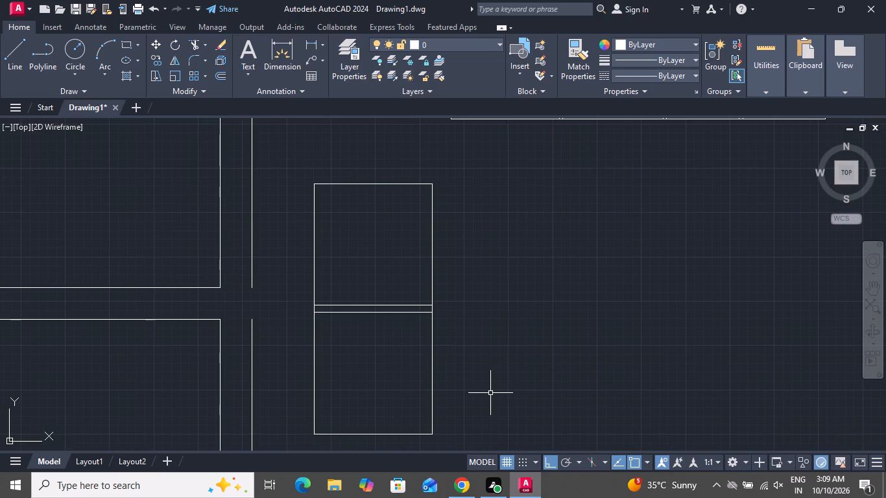
scroll(490, 393, "down", 1)
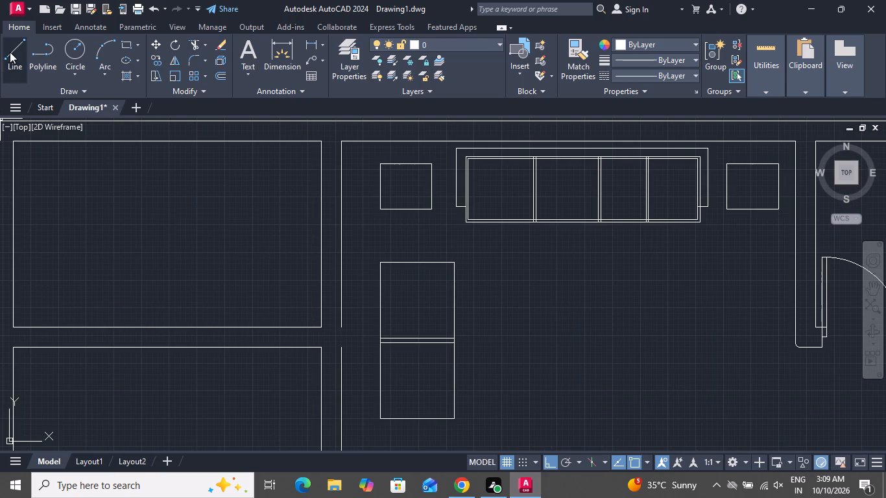
left_click(10, 52)
left_click(438, 263)
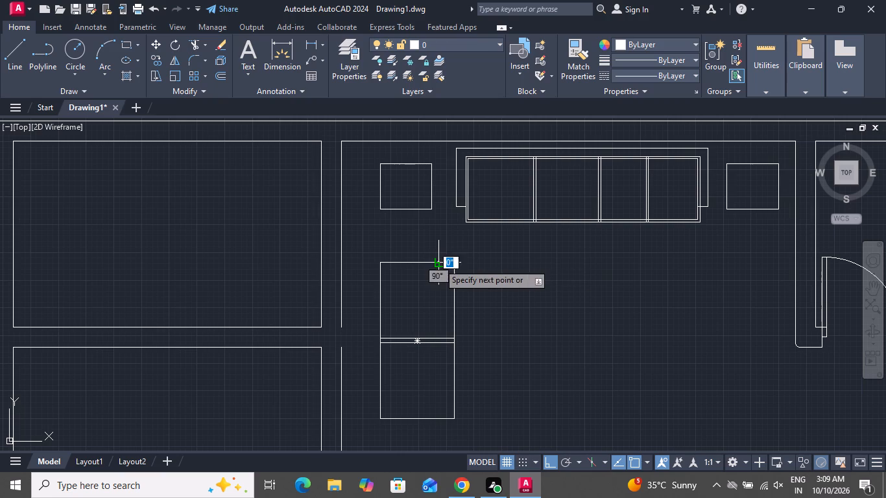
left_click(438, 252)
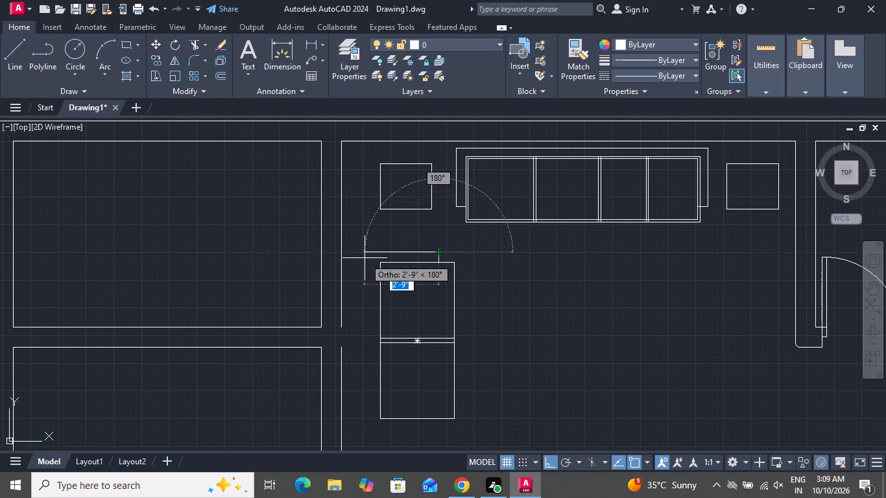
left_click_drag(365, 258, 364, 268)
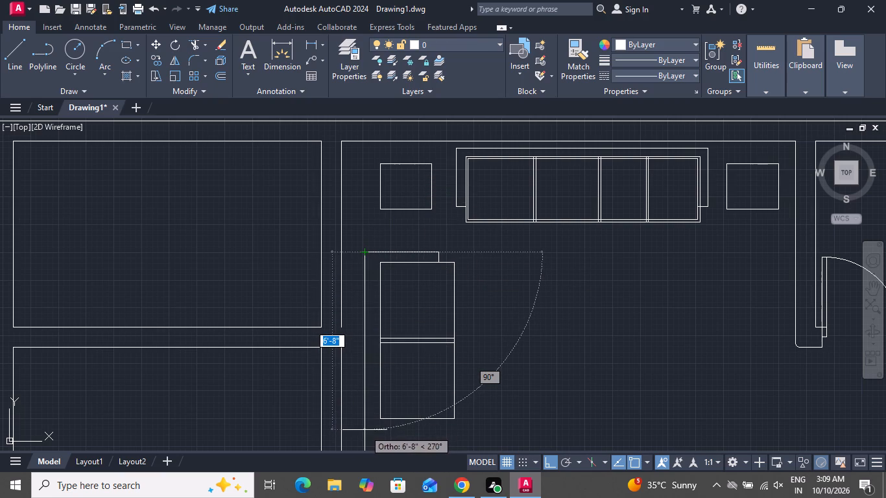
left_click(365, 430)
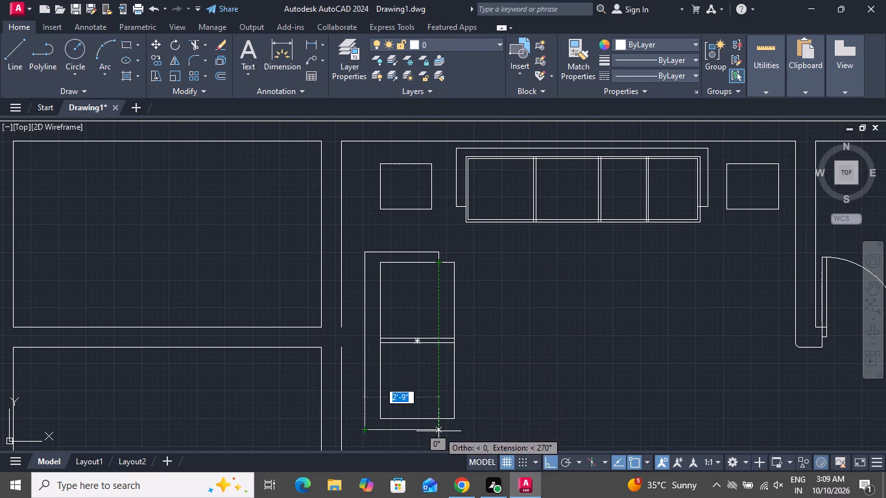
left_click(438, 431)
left_click(437, 418)
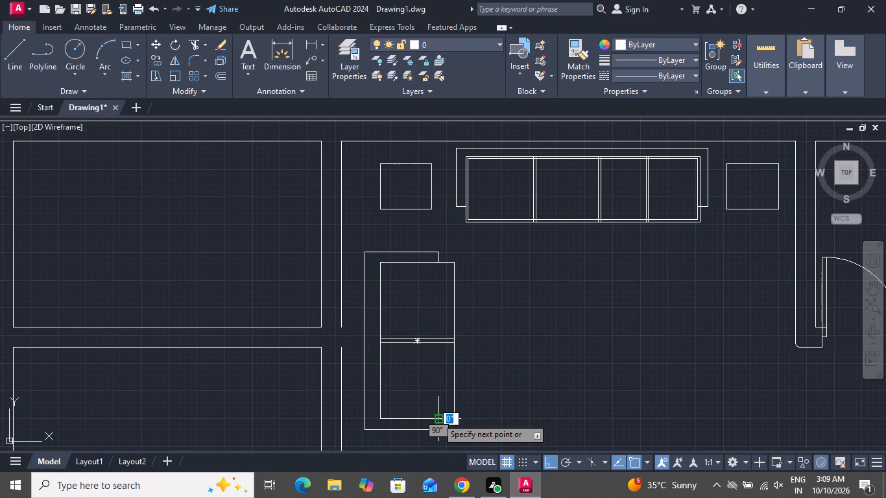
right_click(437, 418)
left_click(466, 284)
Draw a wide coffee-table rectangle in the living room, below the four-section sofa and beside the two-section sofa.
scroll(515, 277, "down", 1)
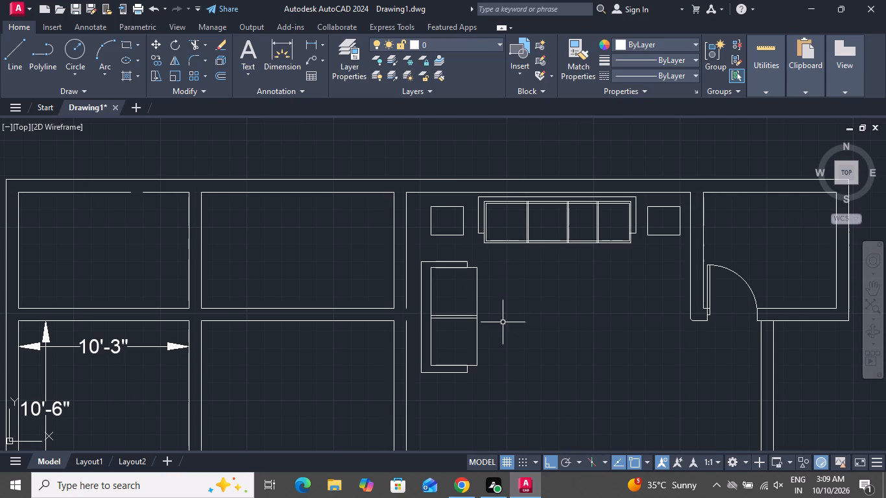
left_click(126, 47)
scroll(310, 165, "down", 1)
scroll(311, 165, "up", 1)
scroll(312, 166, "down", 1)
scroll(430, 284, "down", 3)
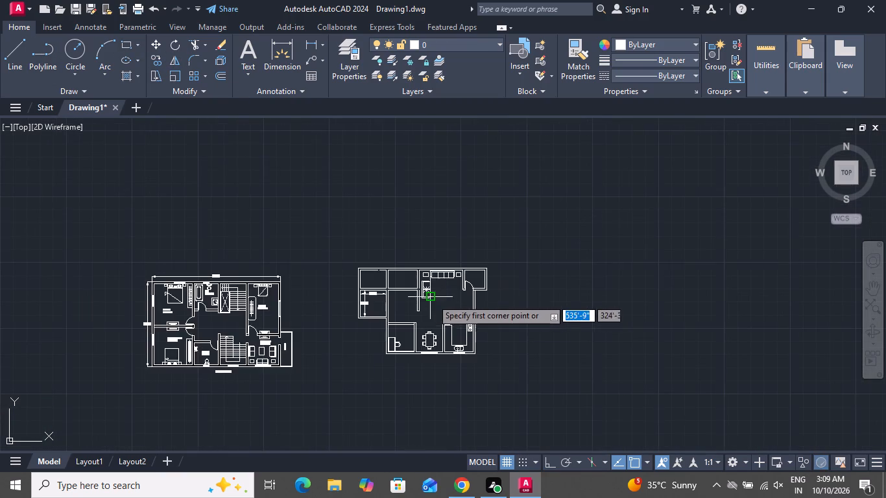
scroll(433, 298, "up", 4)
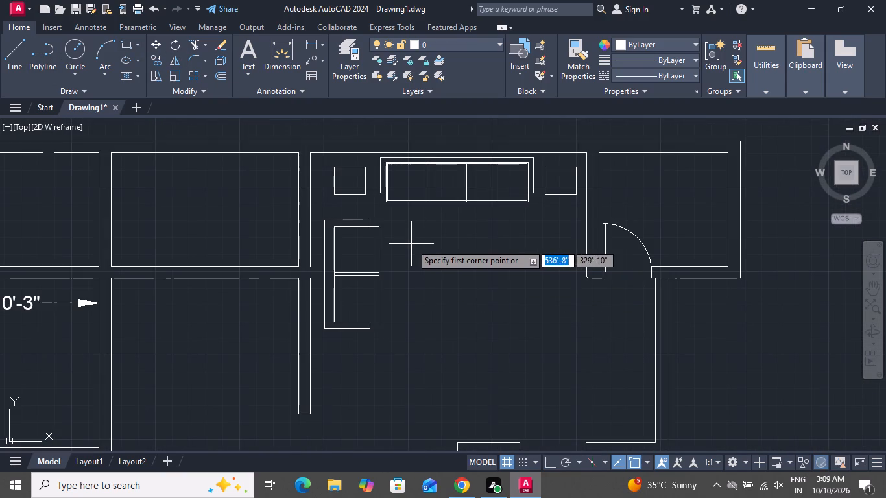
left_click(411, 244)
left_click(508, 292)
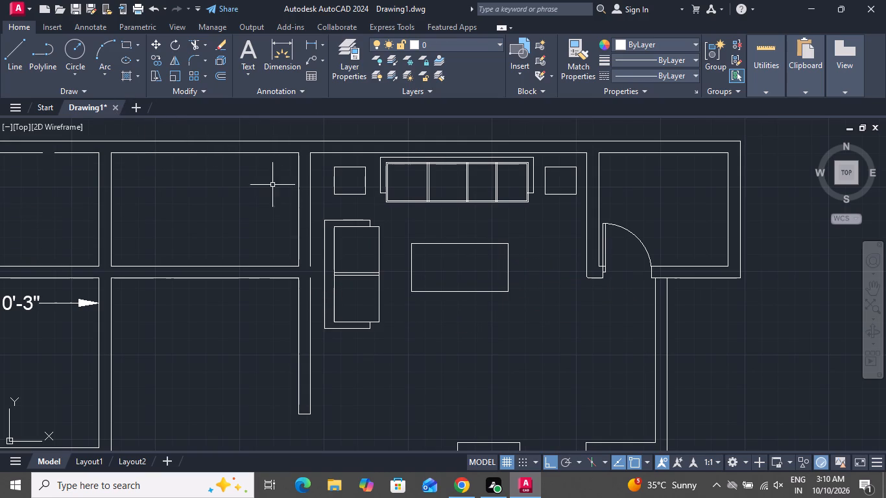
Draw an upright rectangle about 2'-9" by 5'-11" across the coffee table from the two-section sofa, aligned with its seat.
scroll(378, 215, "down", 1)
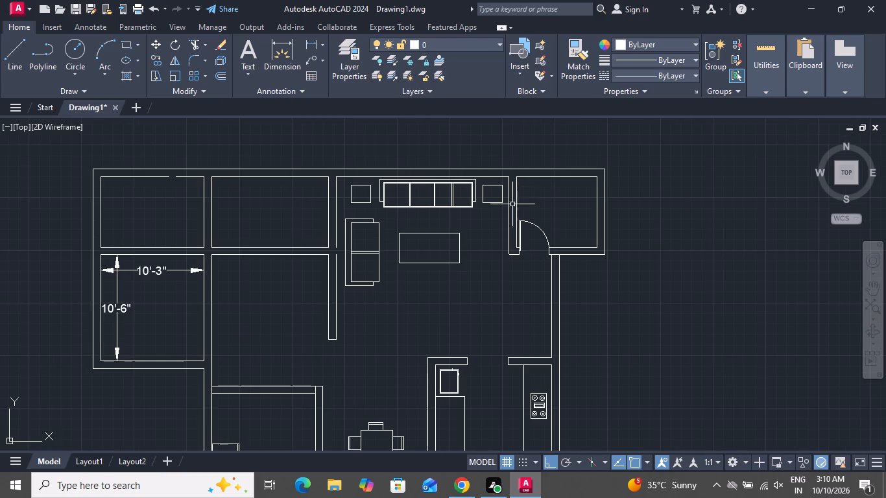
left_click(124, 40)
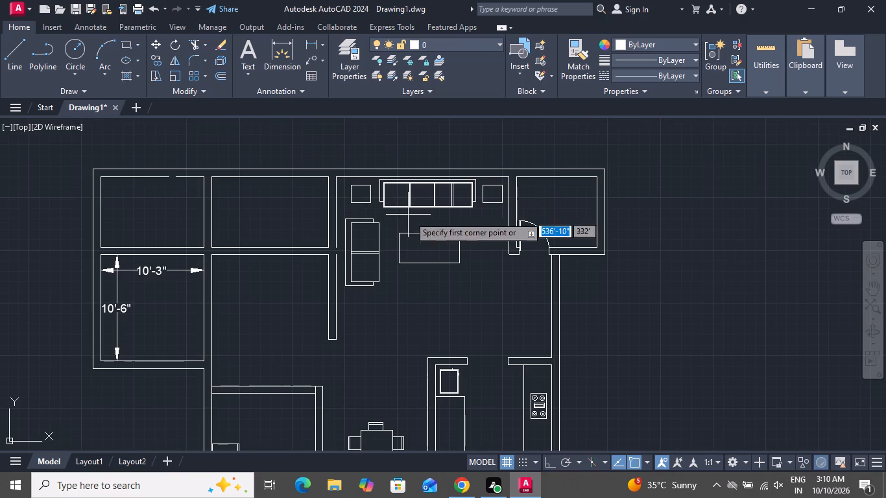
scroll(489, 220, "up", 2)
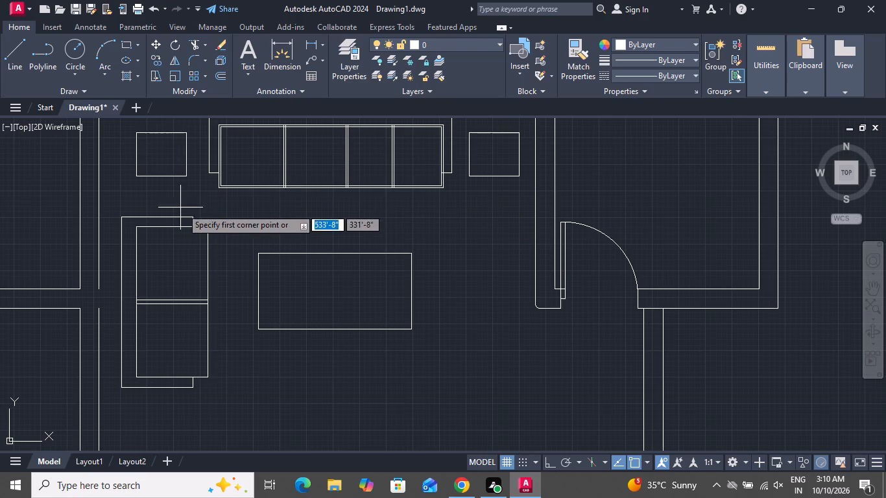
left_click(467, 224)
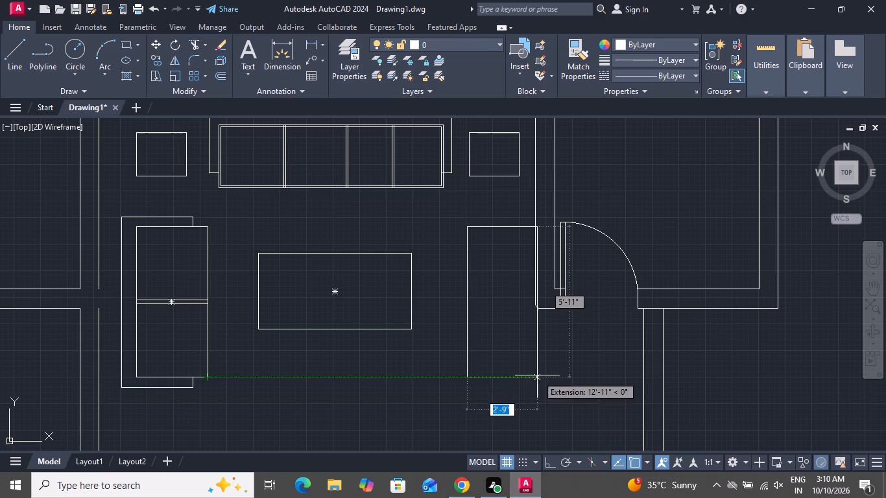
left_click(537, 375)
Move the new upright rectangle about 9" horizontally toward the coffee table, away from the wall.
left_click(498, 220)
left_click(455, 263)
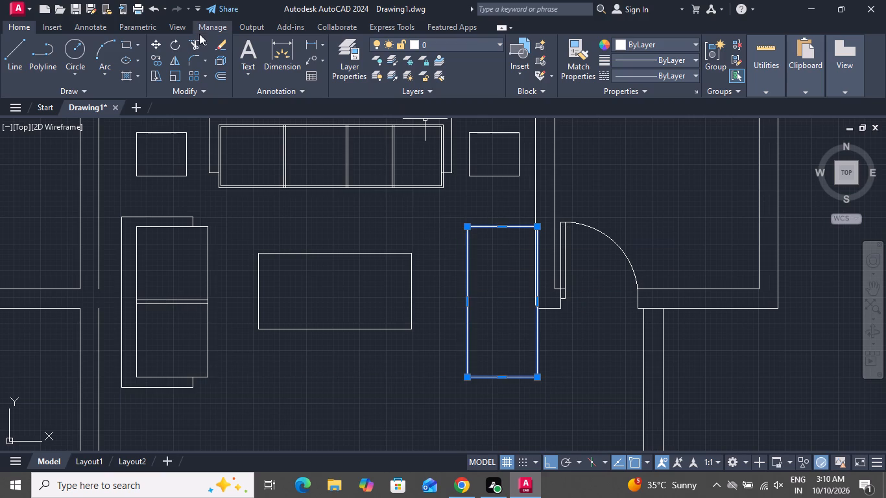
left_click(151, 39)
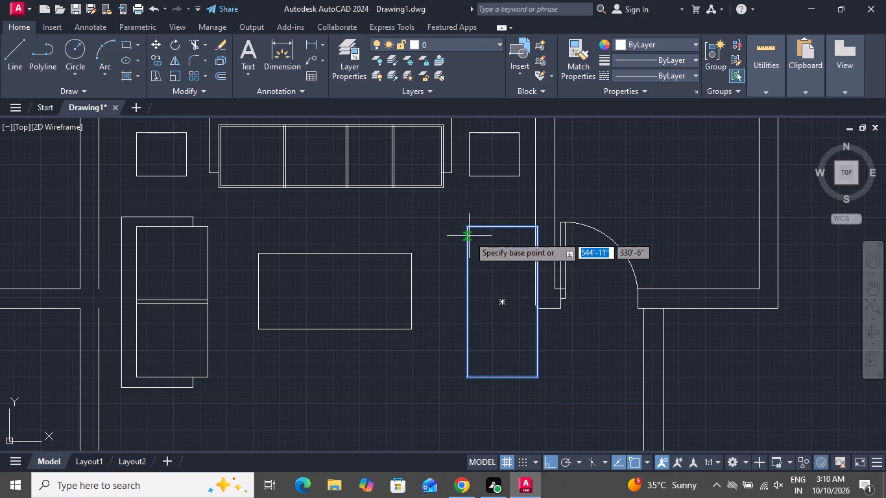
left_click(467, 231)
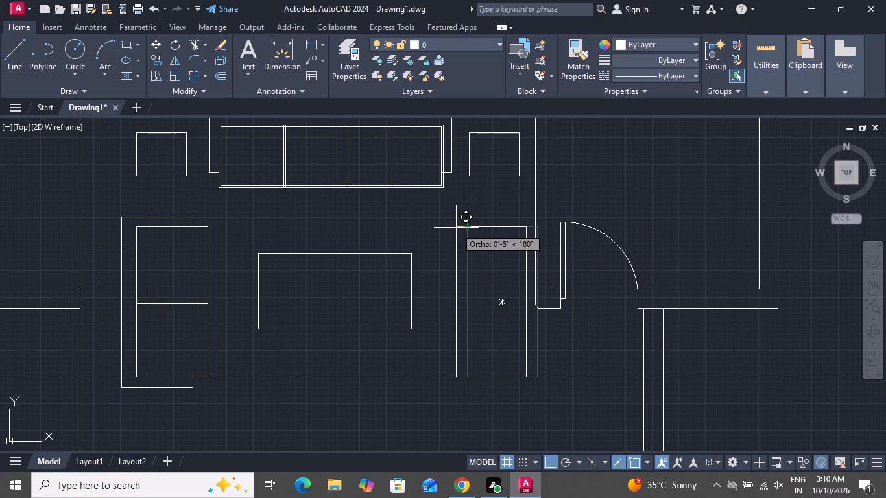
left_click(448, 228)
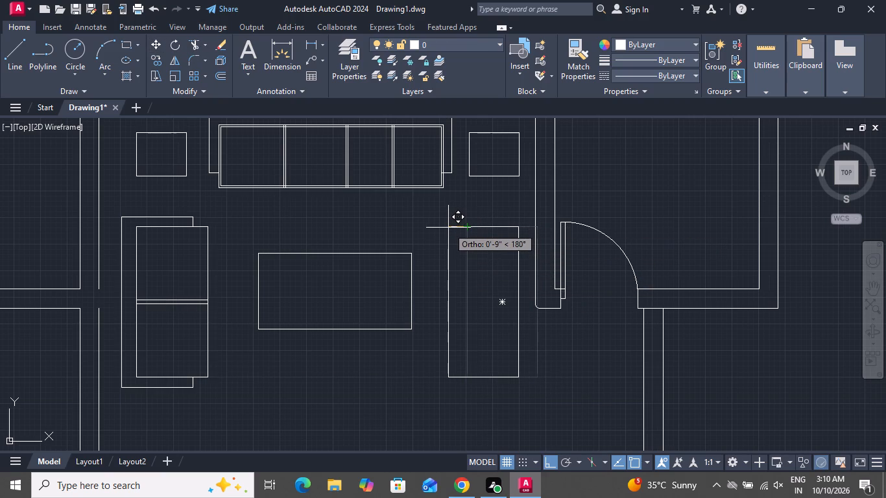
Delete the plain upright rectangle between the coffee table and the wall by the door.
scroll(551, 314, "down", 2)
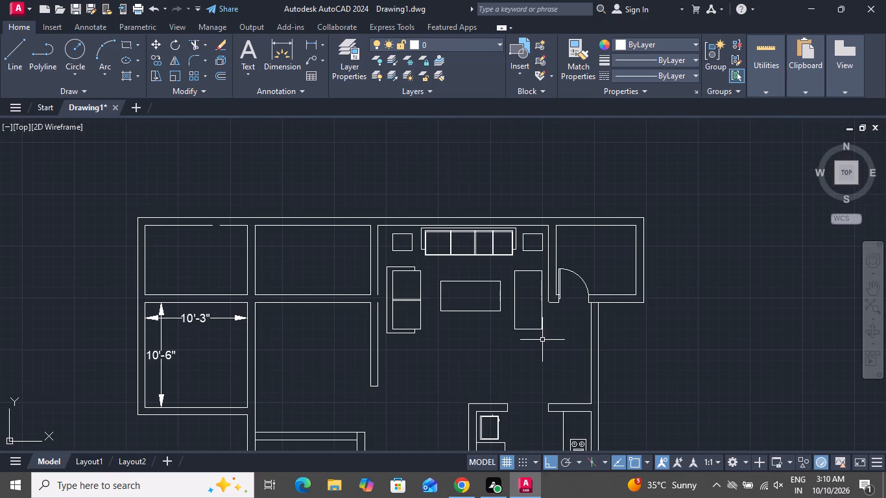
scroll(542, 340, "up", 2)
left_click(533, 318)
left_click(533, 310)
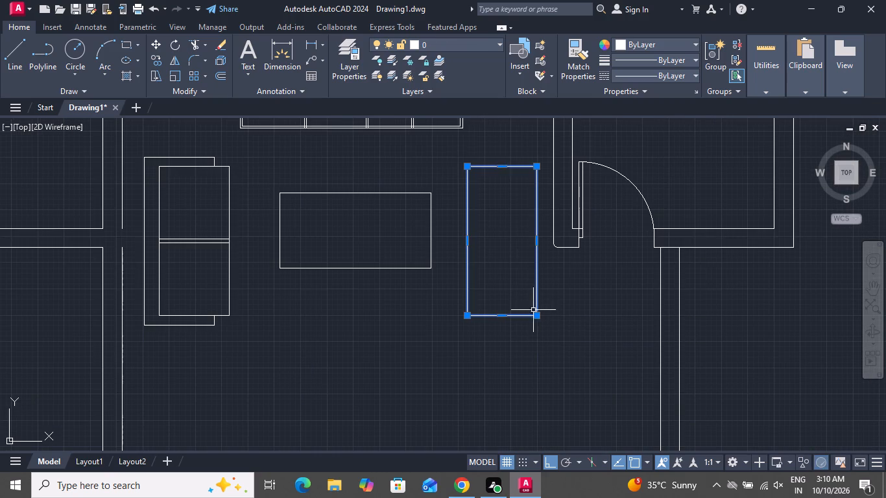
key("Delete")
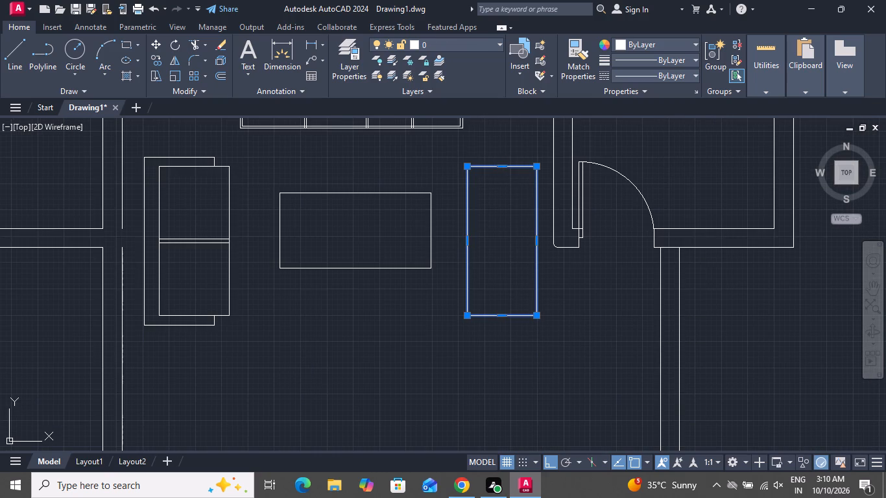
Copy the complete two-section sofa about 11'-11" horizontally to the opposite side of the coffee table.
scroll(505, 180, "up", 1)
scroll(505, 180, "down", 3)
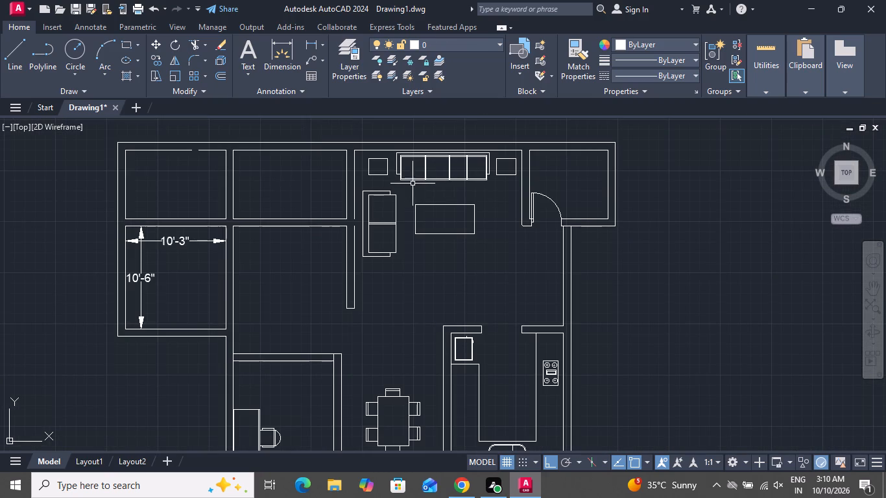
left_click(407, 184)
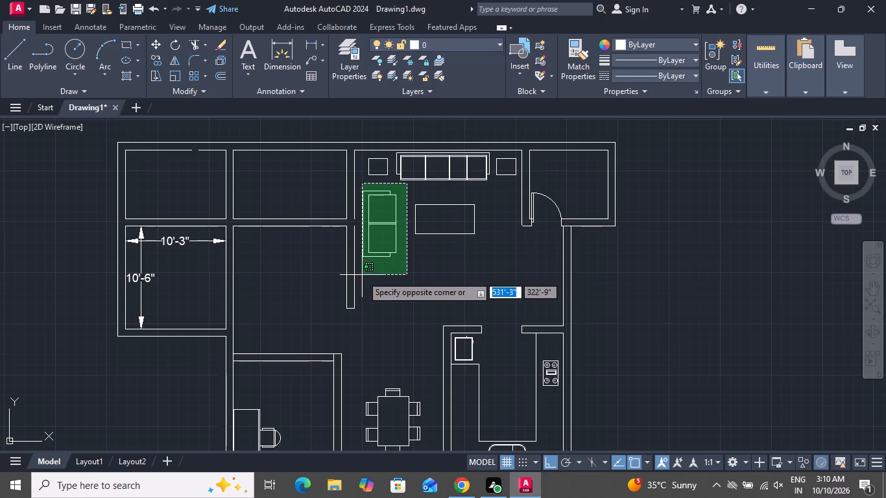
left_click(359, 276)
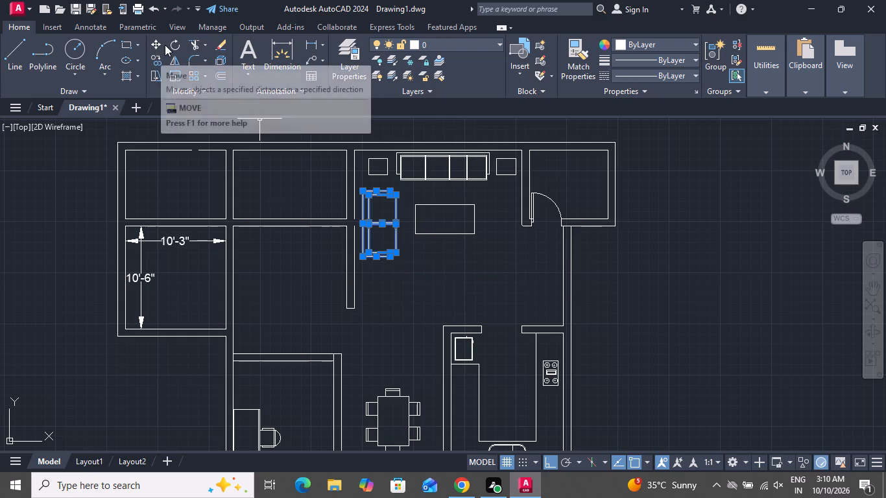
left_click(158, 59)
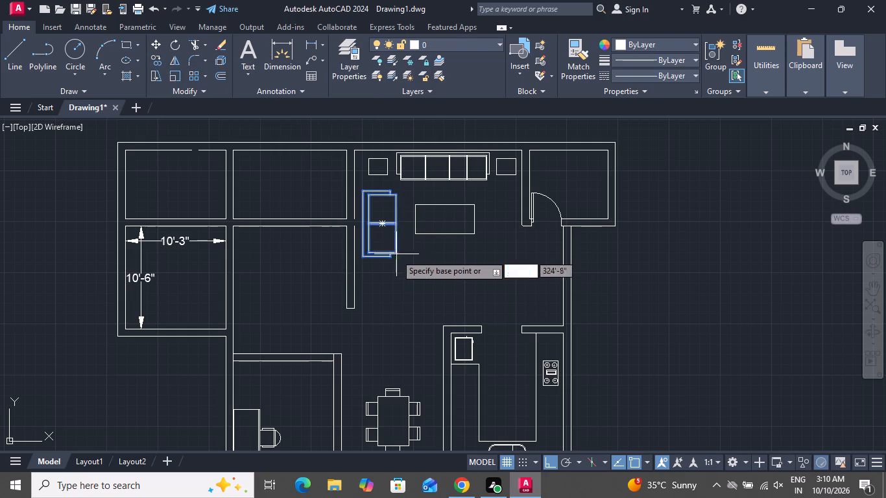
left_click(396, 254)
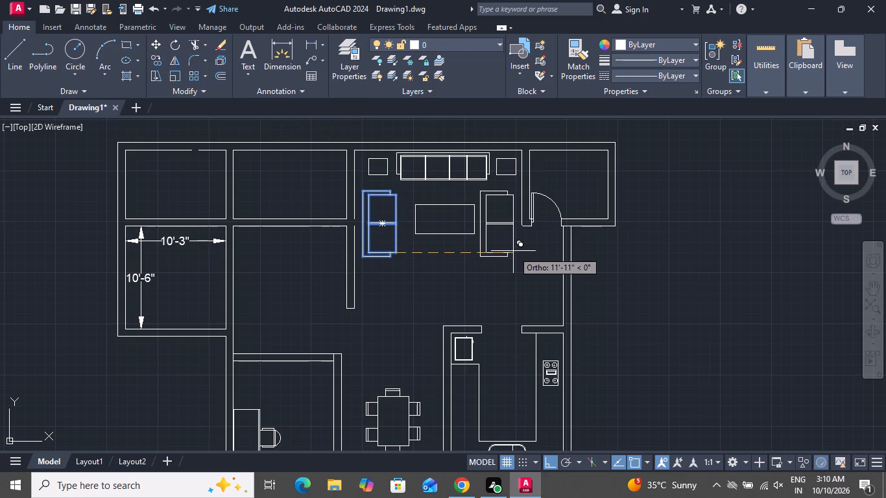
left_click(513, 251)
right_click(505, 281)
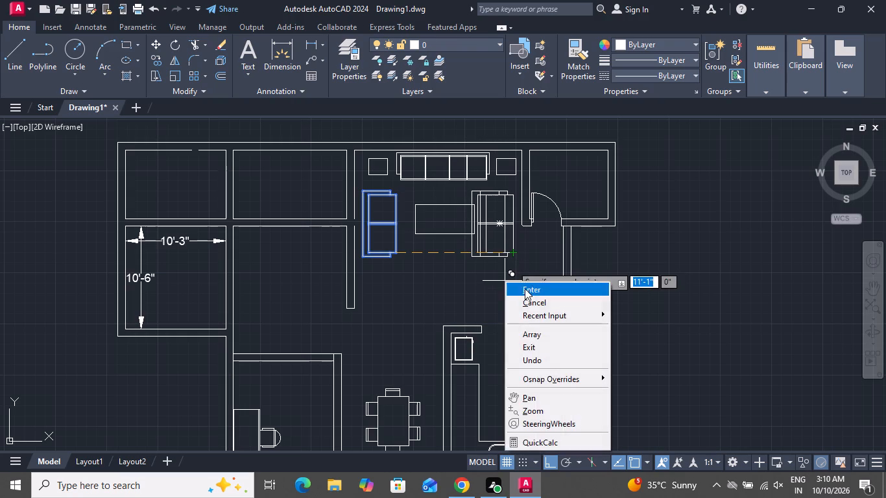
left_click(527, 298)
Move the coffee table about 8" horizontally toward the original two-section sofa.
left_click(428, 236)
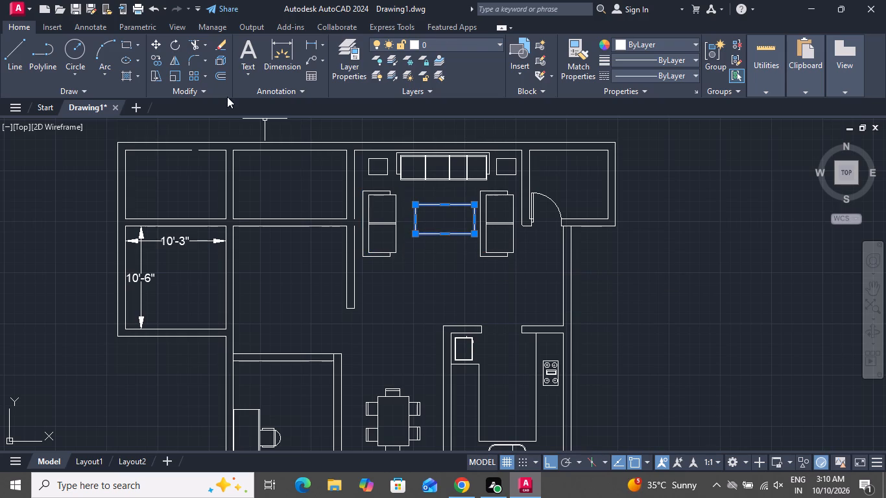
left_click(151, 45)
left_click(449, 220)
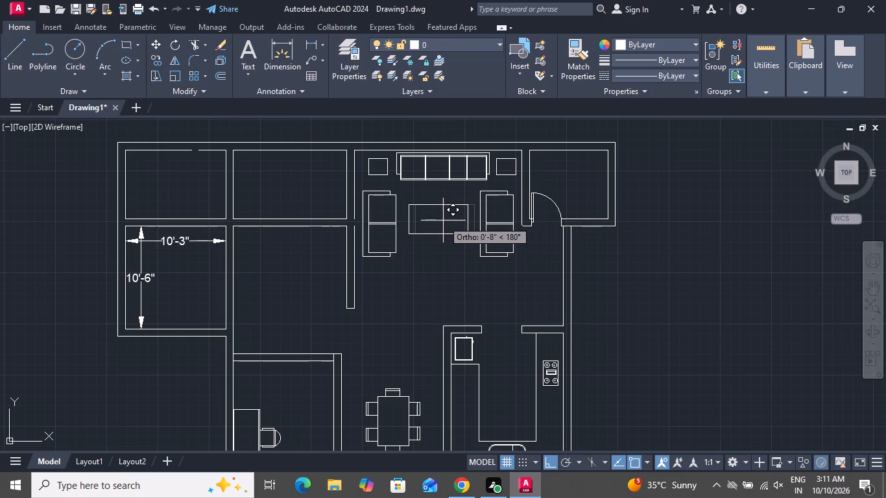
left_click(443, 220)
Rotate the copied two-section sofa beside the door wall 180° so its seats face the coffee table.
left_click(515, 188)
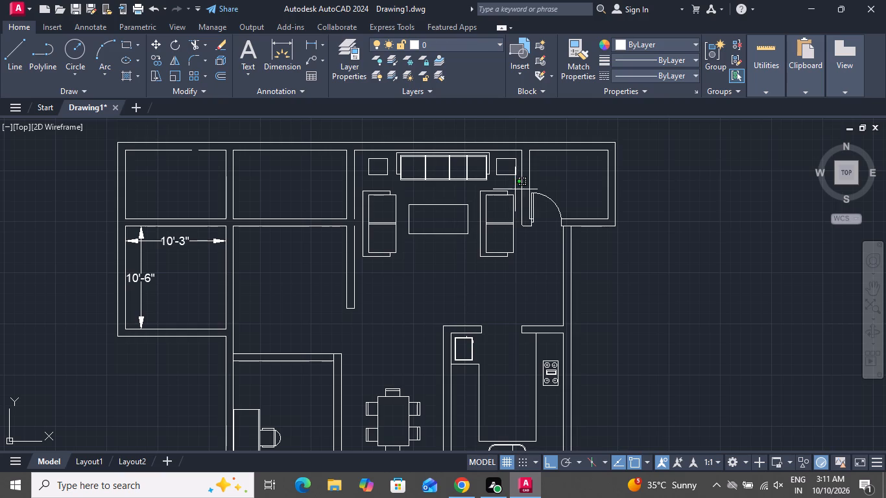
left_click(473, 267)
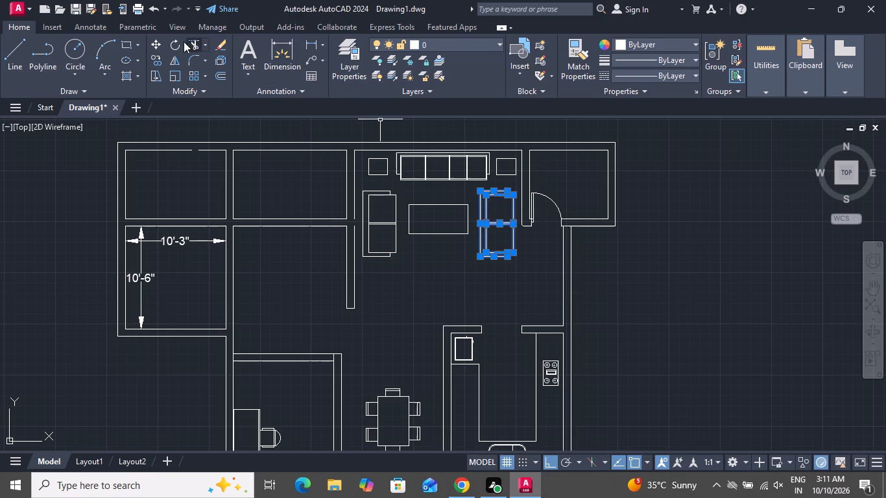
left_click(176, 41)
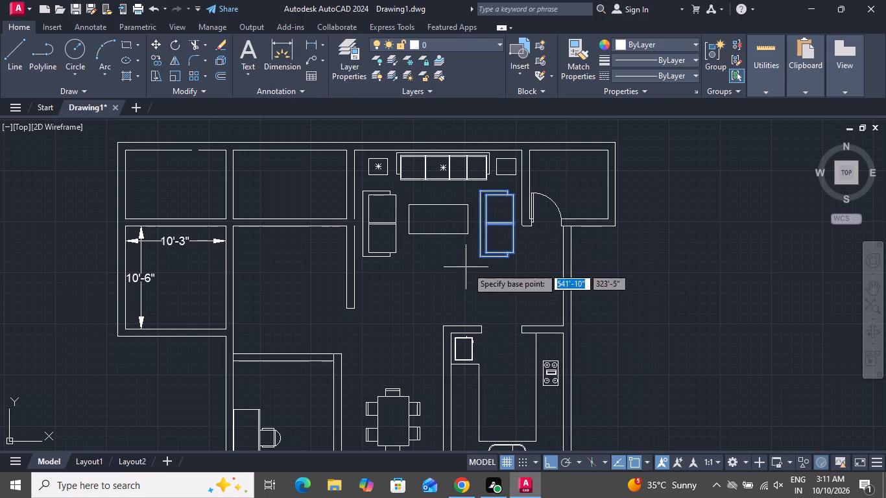
left_click(478, 250)
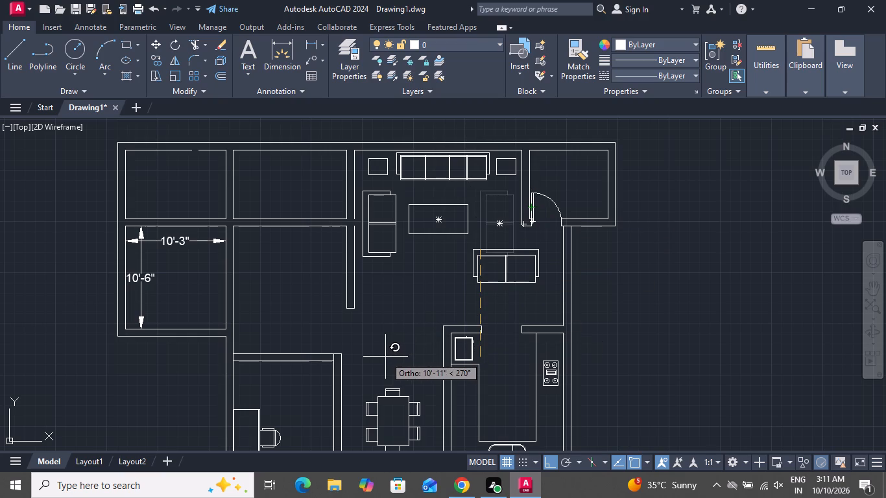
scroll(487, 355, "down", 3)
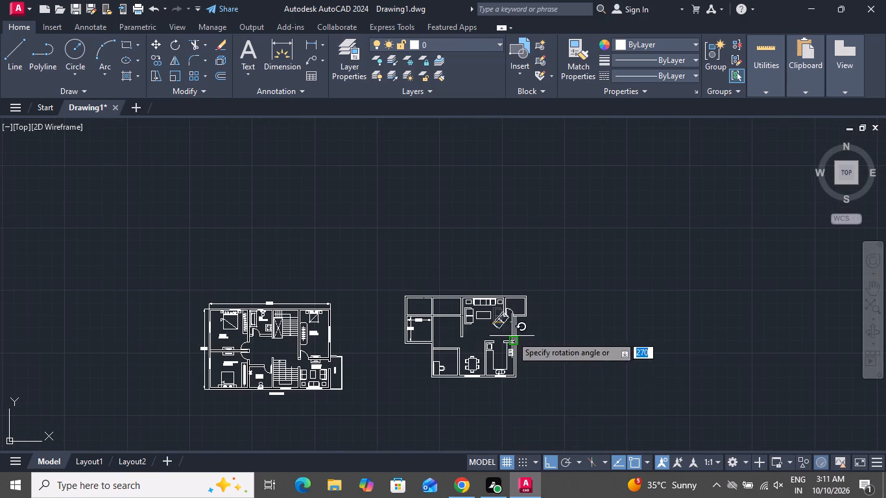
left_click(363, 376)
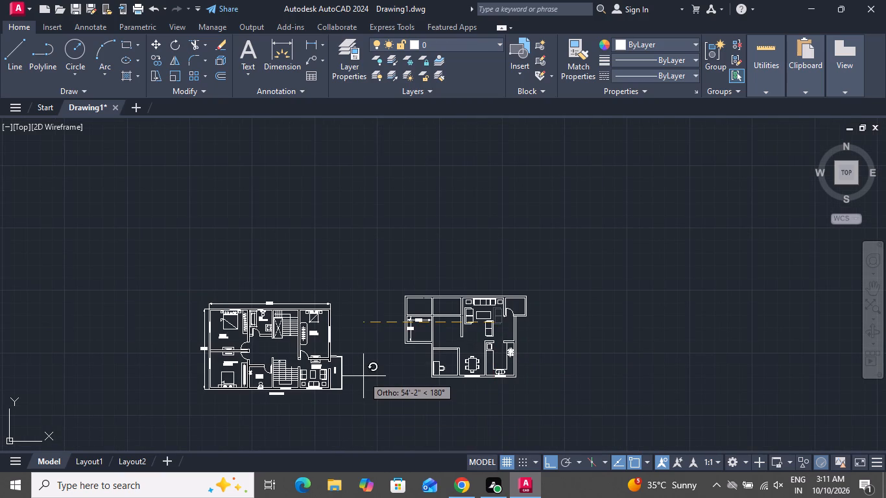
With Ortho off, move the rotated two-section sofa between the coffee table and the door wall, level with the opposite sofa.
scroll(496, 330, "up", 3)
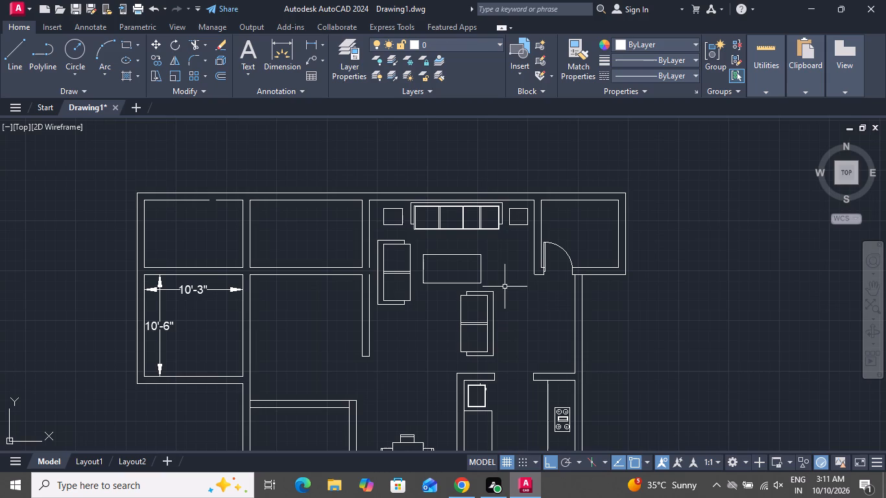
left_click(505, 282)
left_click(502, 316)
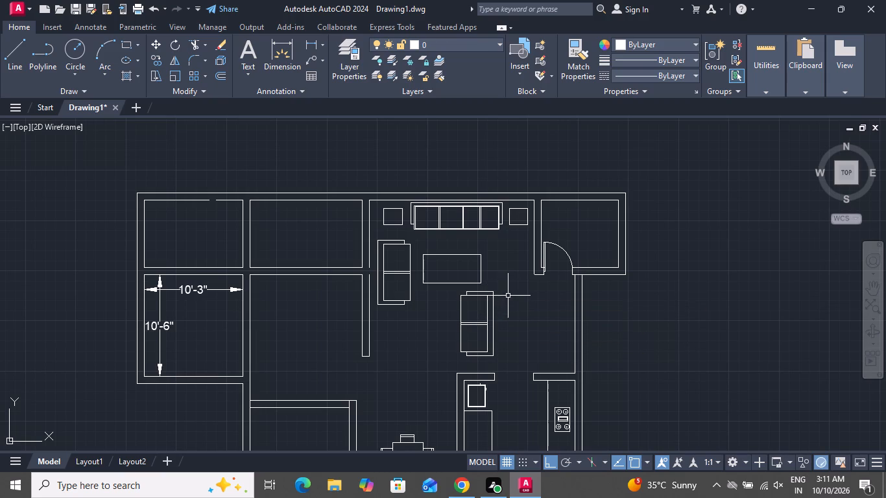
left_click(509, 295)
left_click(453, 355)
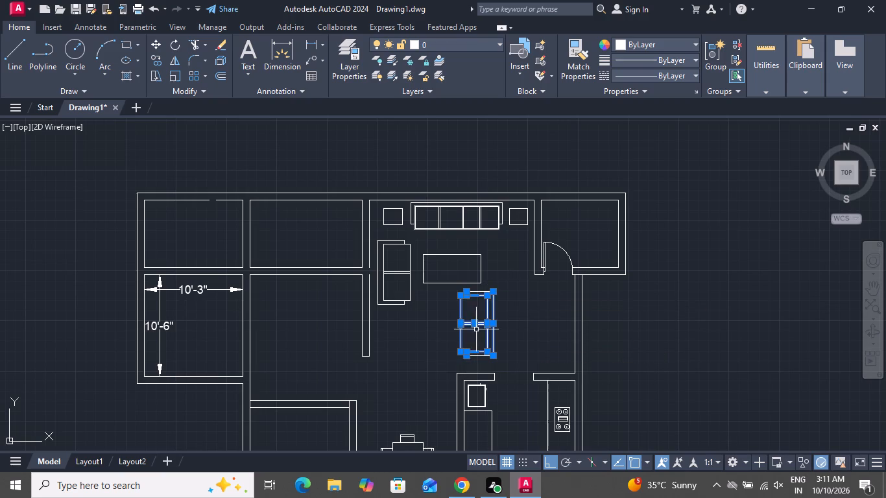
left_click(480, 290)
scroll(511, 314, "up", 1)
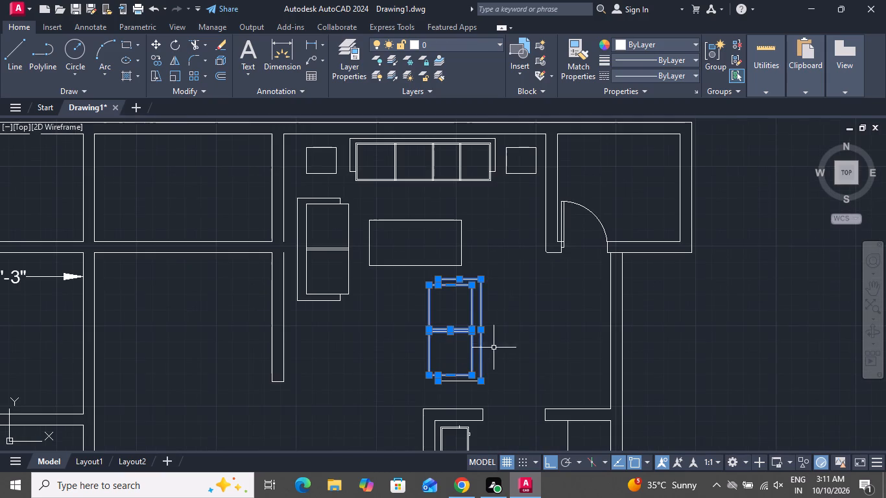
scroll(466, 368, "up", 2)
left_click(463, 399)
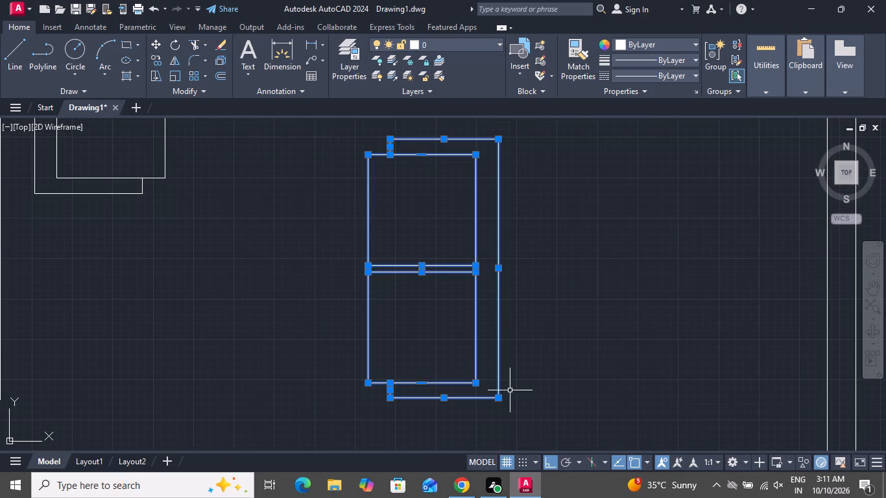
scroll(516, 388, "down", 2)
left_click(154, 48)
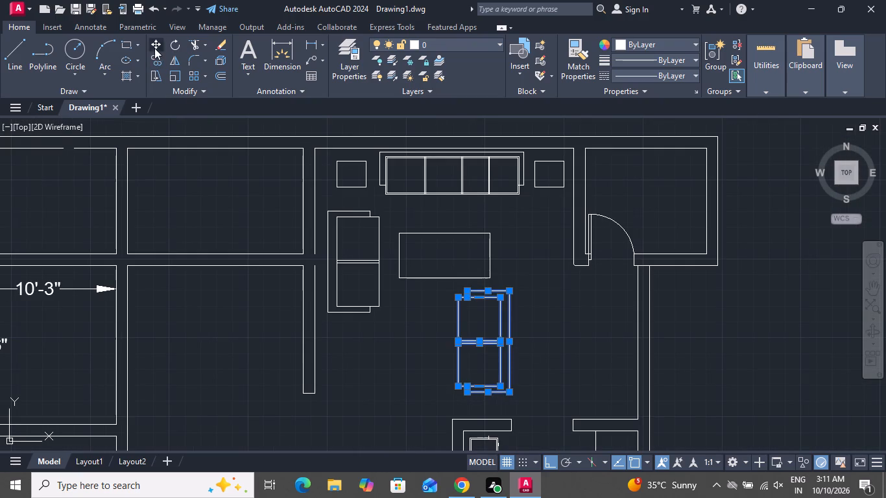
left_click(461, 300)
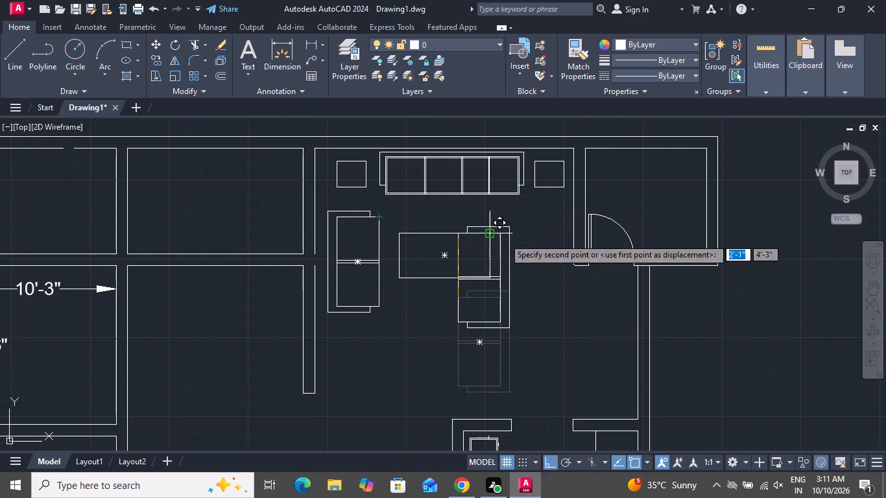
left_click(549, 455)
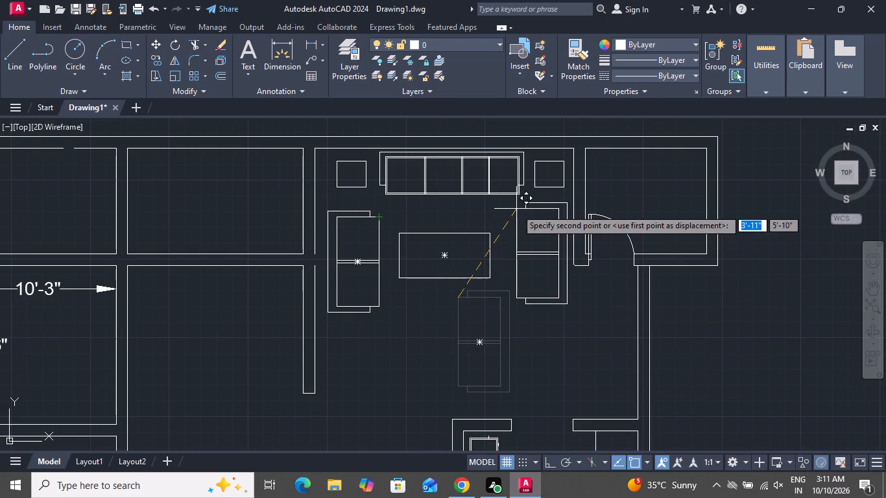
left_click(520, 219)
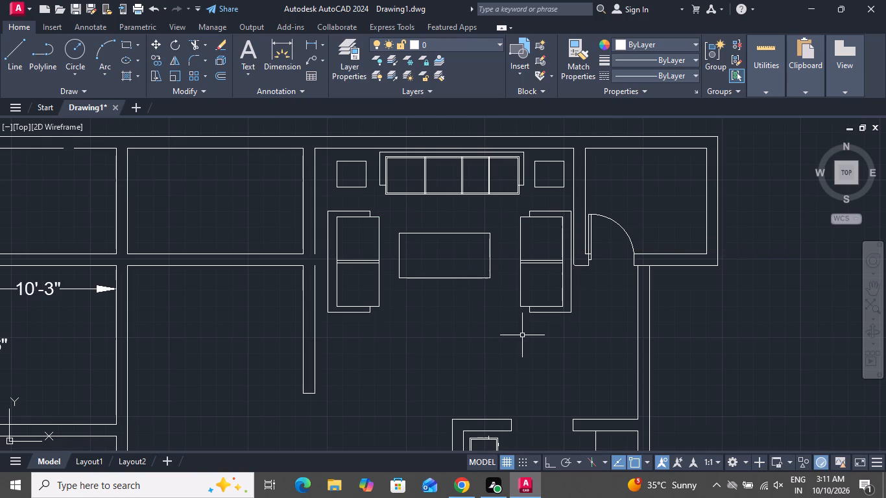
Draw a vertical line across the outer wall behind the four-section sofa, from the inner wall line's midpoint to the outer line.
scroll(518, 337, "down", 2)
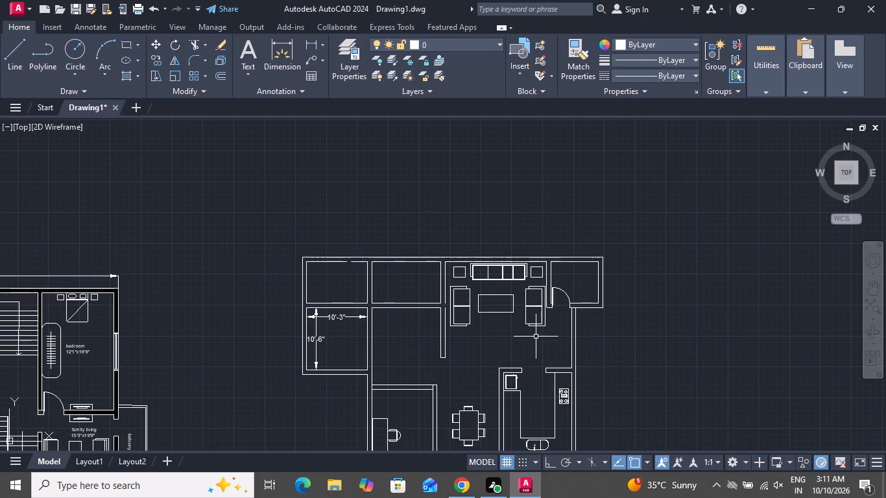
left_click(15, 58)
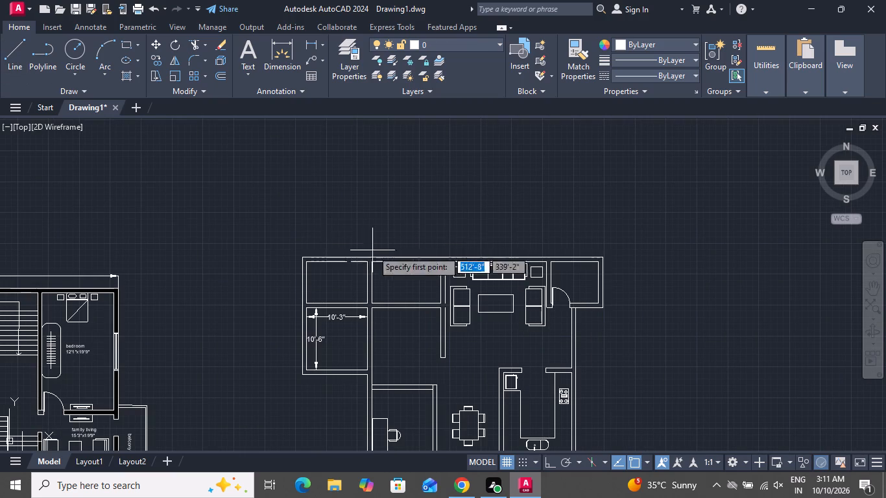
scroll(484, 268, "up", 3)
scroll(562, 210, "down", 2)
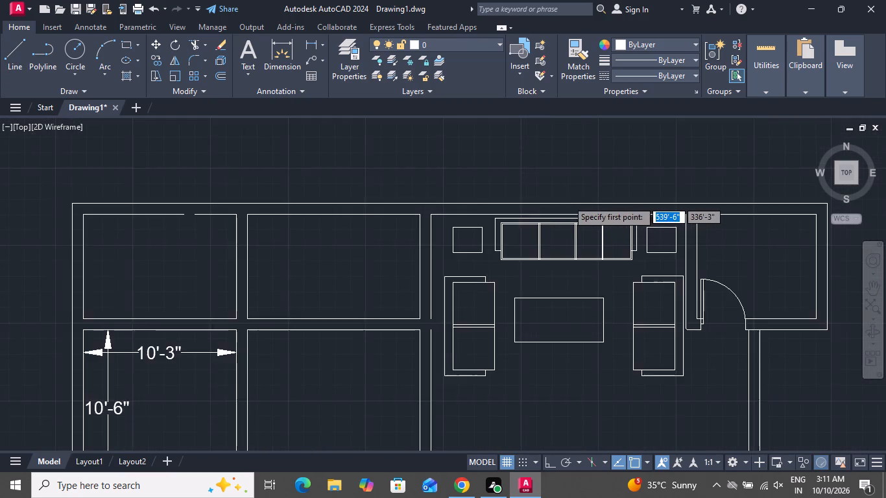
scroll(568, 196, "down", 2)
scroll(576, 197, "up", 1)
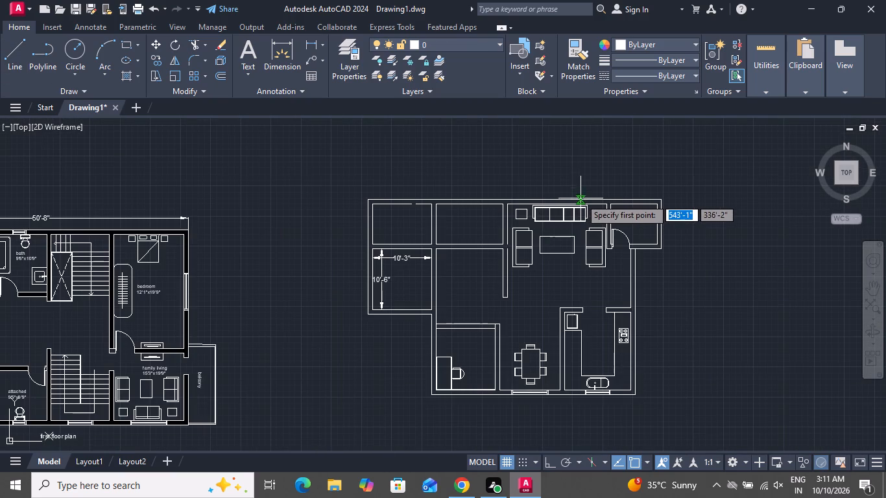
scroll(565, 196, "up", 4)
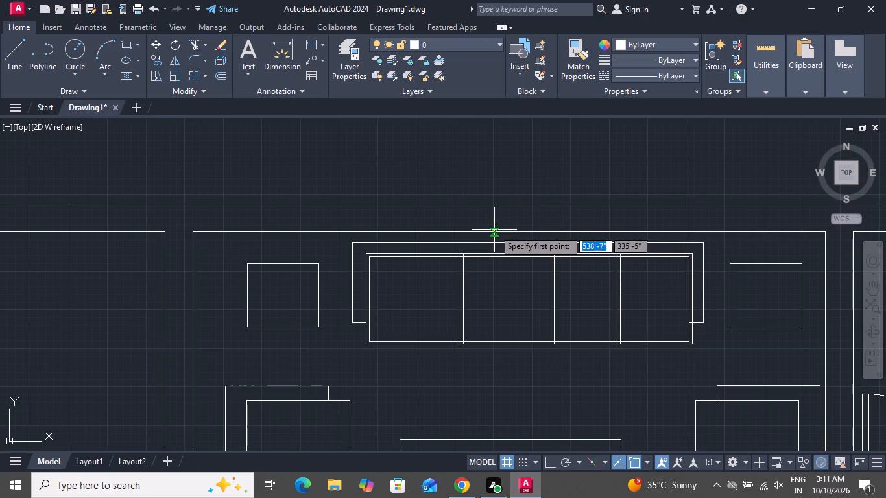
left_click(527, 231)
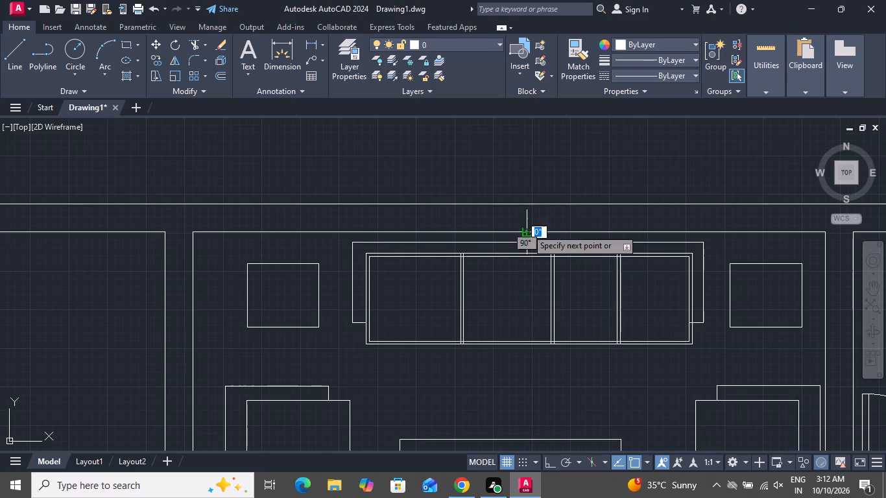
left_click(527, 206)
right_click(528, 205)
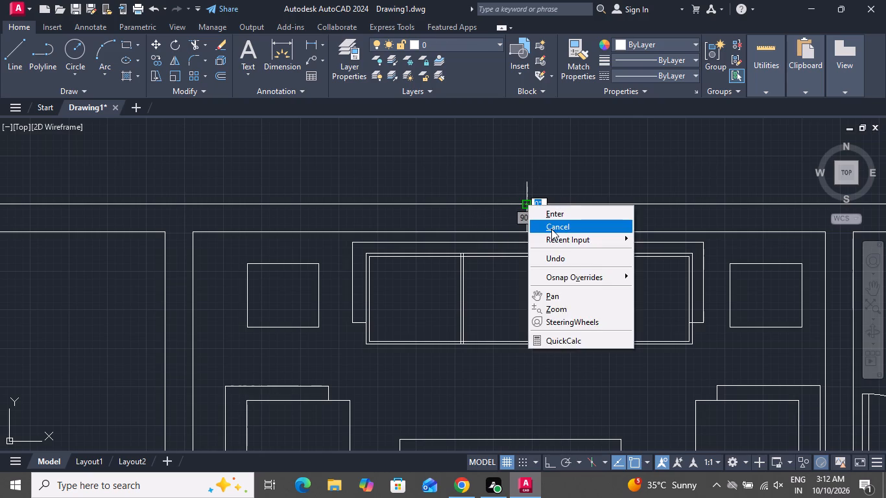
left_click(551, 229)
Offset the vertical line across the wall by 3' to both sides.
type("o 3")
key("apostrophe")
key("Return")
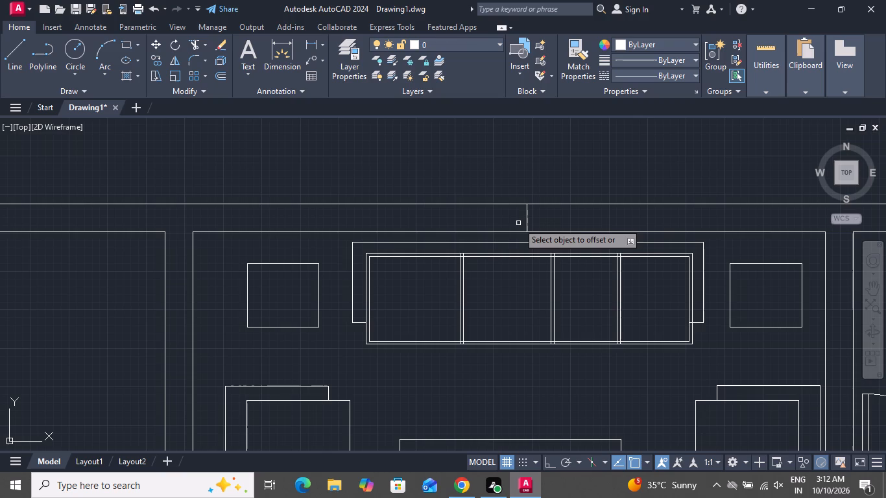
left_click(526, 222)
left_click(569, 219)
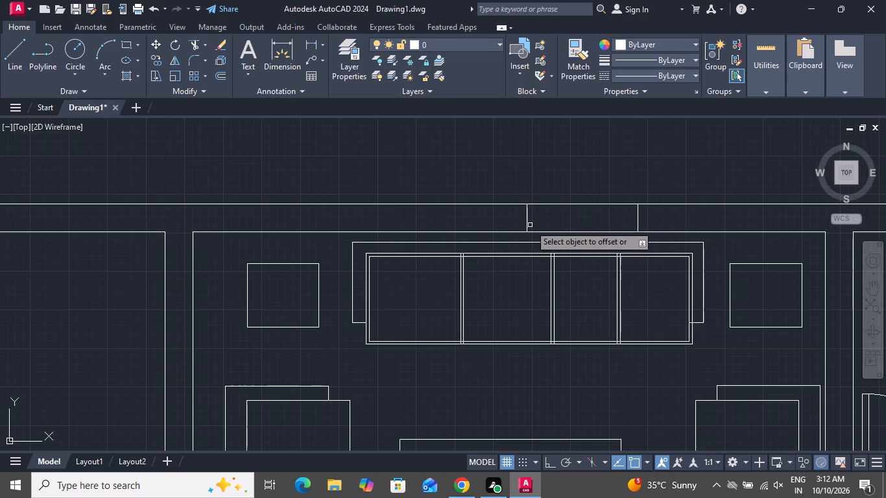
left_click(528, 223)
left_click(480, 212)
right_click(481, 212)
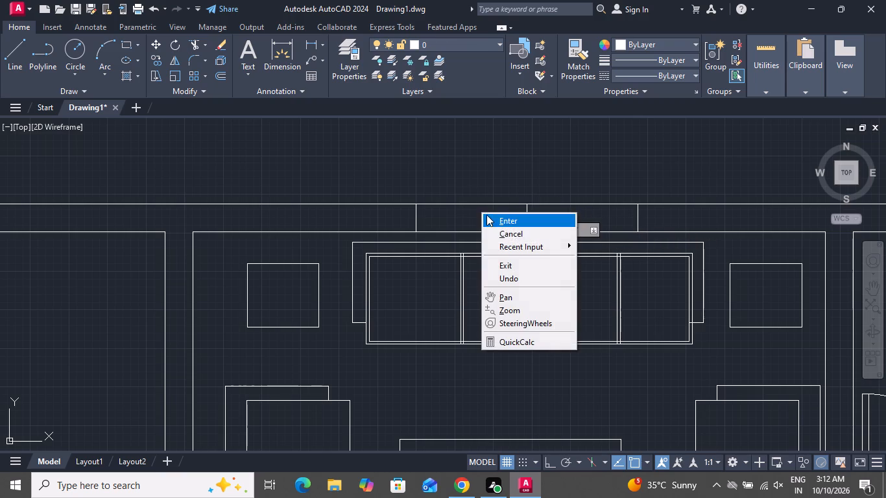
left_click(489, 229)
Offset the two outer vertical wall lines 2" outward, away from the middle line.
type("o")
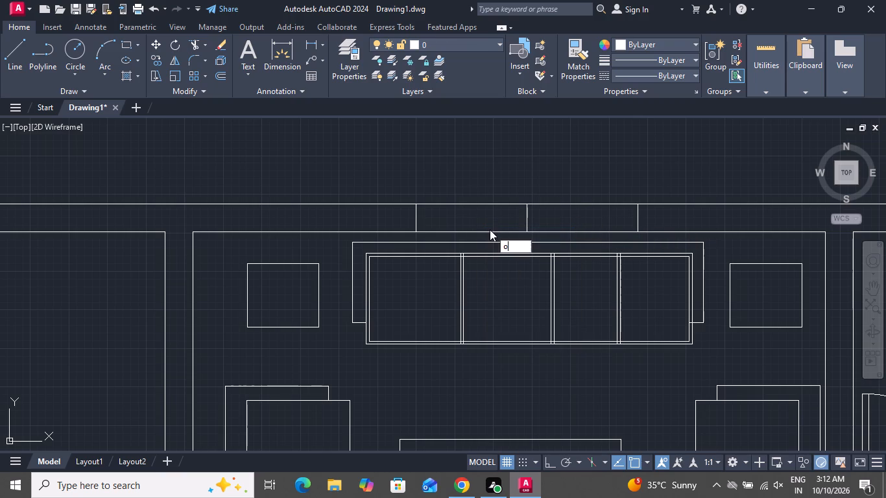
key("space")
key("2")
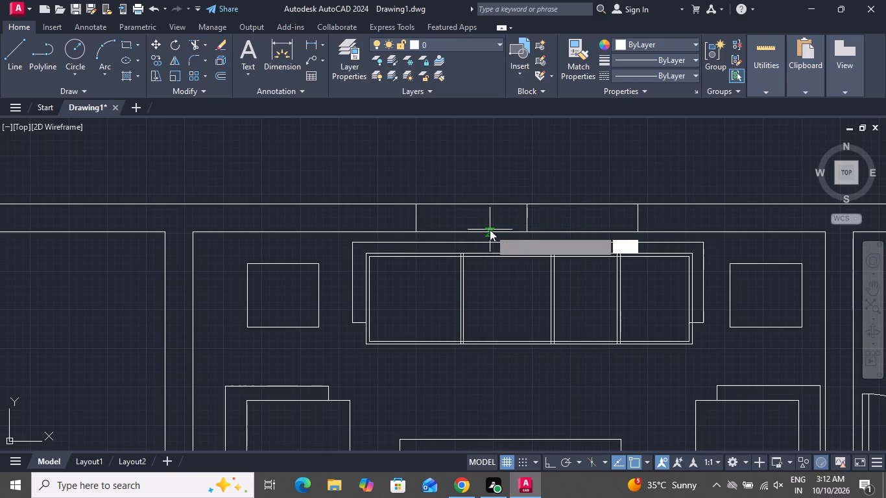
key("shift+quotedbl")
key("Return")
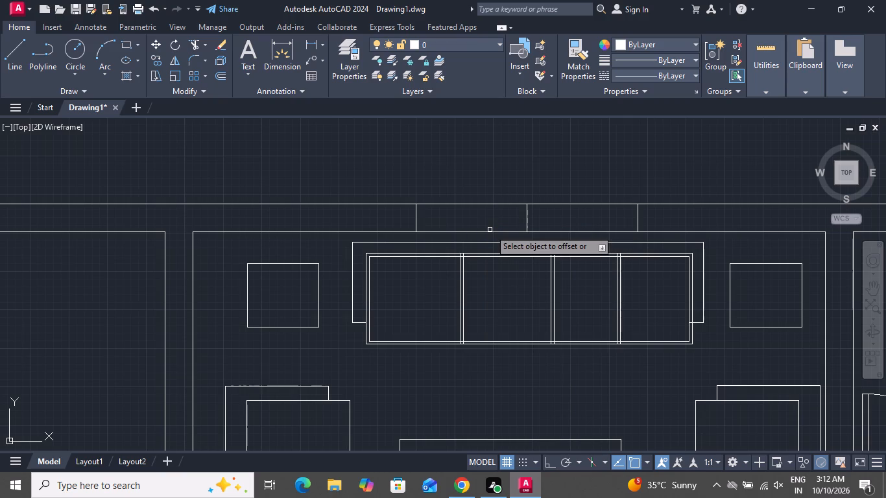
left_click(638, 220)
left_click(647, 223)
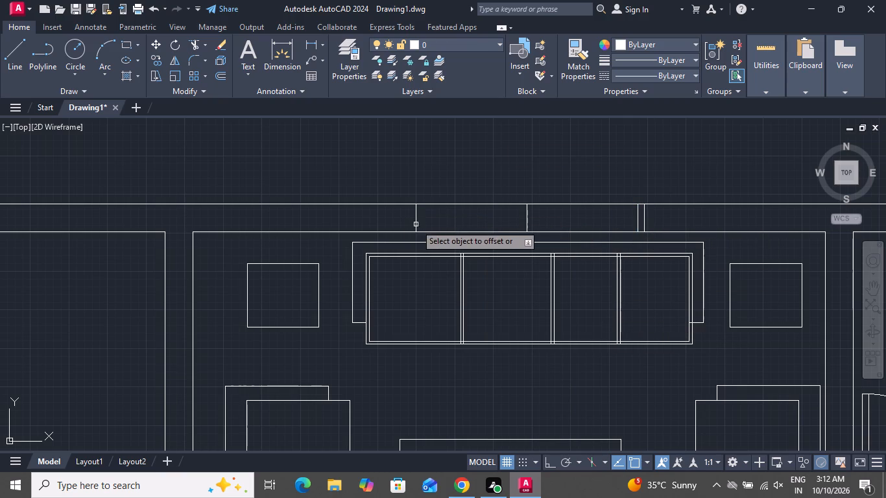
left_click(416, 224)
left_click(394, 219)
right_click(433, 222)
left_click(477, 246)
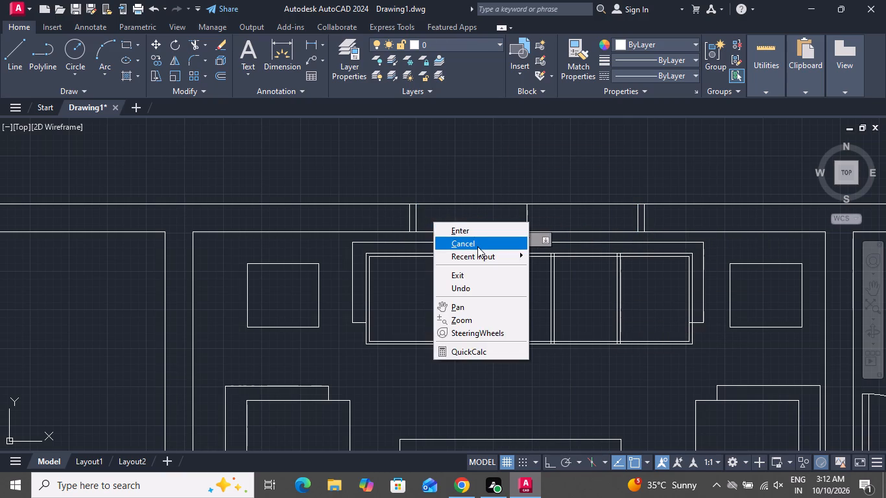
Draw a horizontal line along the middle of the wall between the midpoints of the two inner jamb lines.
left_click(14, 56)
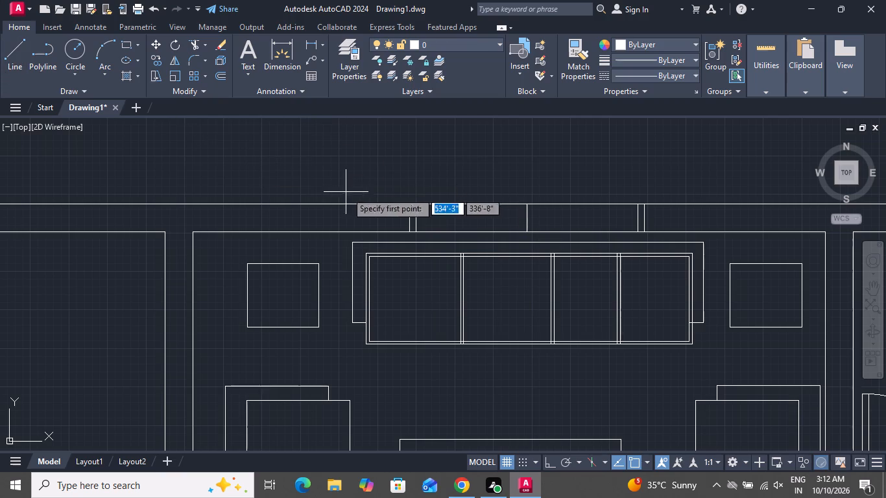
left_click(414, 220)
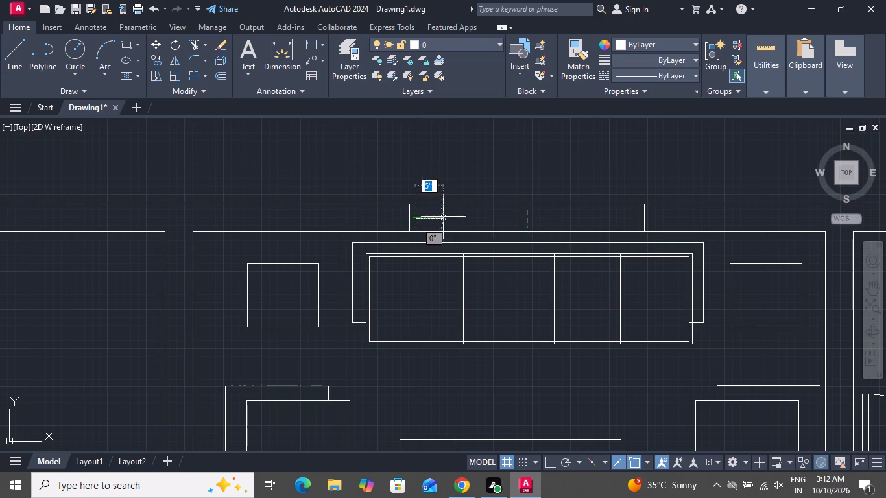
left_click(640, 220)
right_click(640, 220)
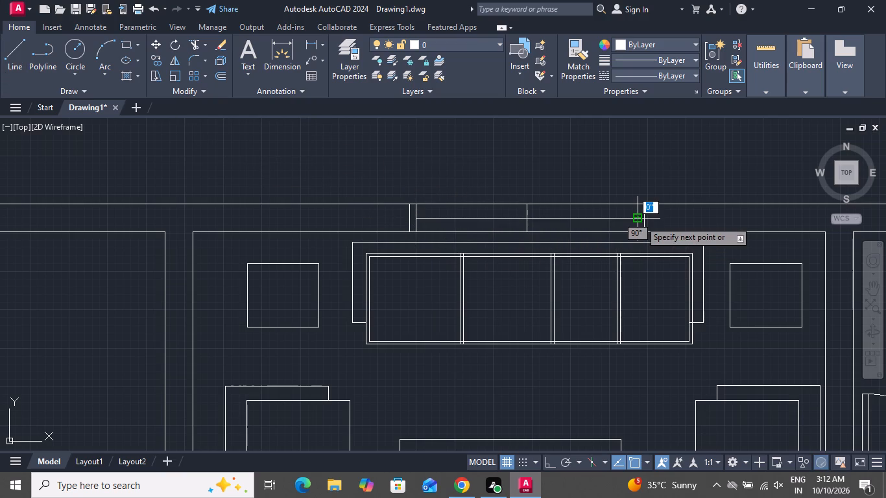
left_click(656, 243)
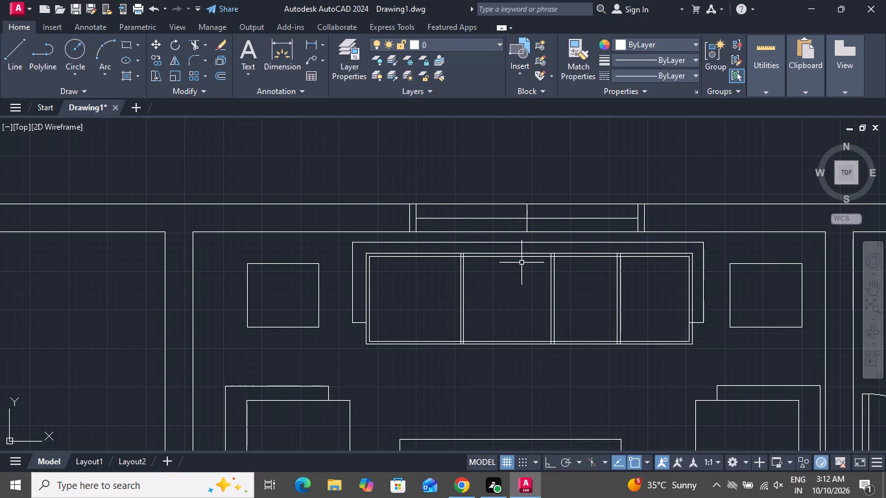
Offset the window's horizontal middle line 1" to both sides within the wall behind the four-section sofa.
type("o 1")
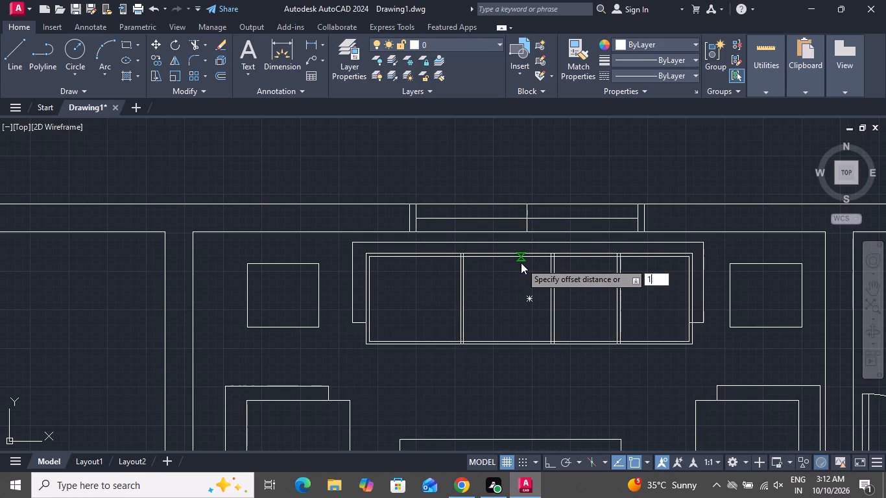
key("shift+quotedbl")
key("Return")
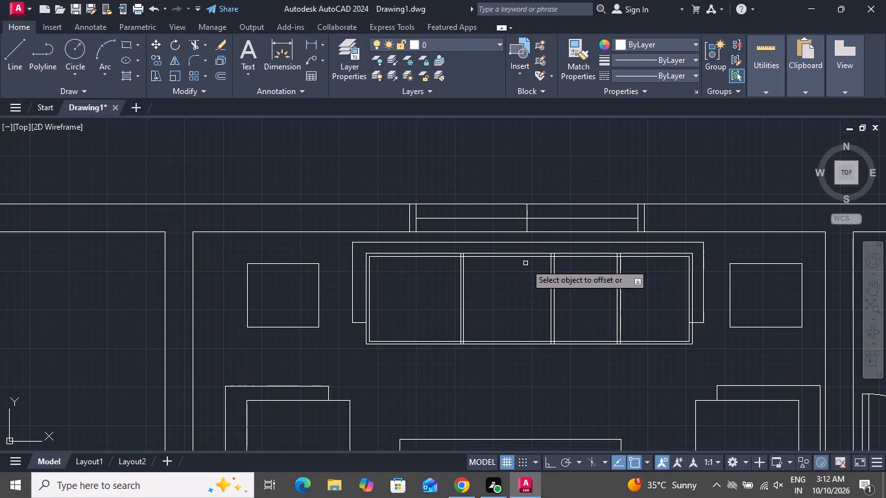
scroll(557, 232, "up", 2)
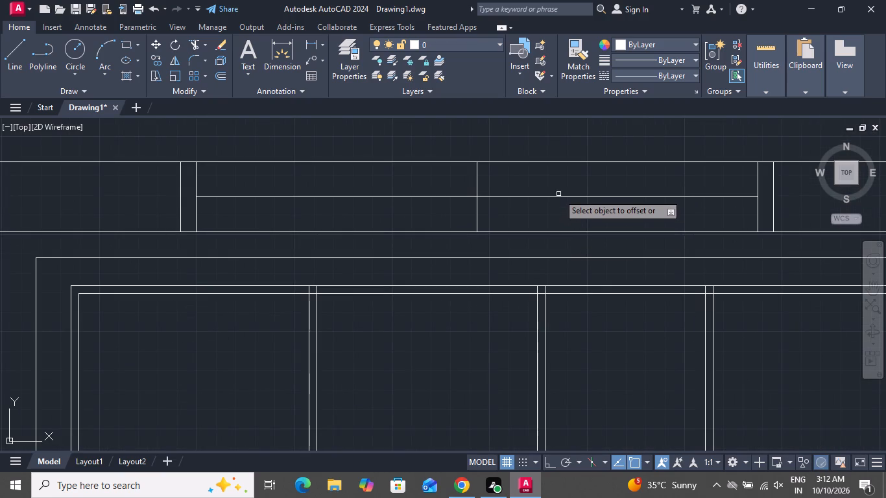
left_click(560, 197)
left_click(560, 220)
left_click(566, 195)
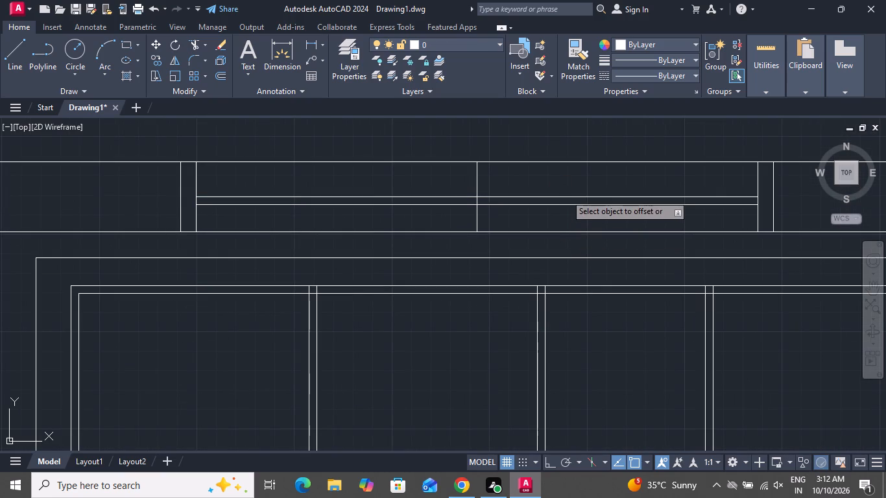
left_click(566, 198)
left_click(577, 173)
right_click(572, 182)
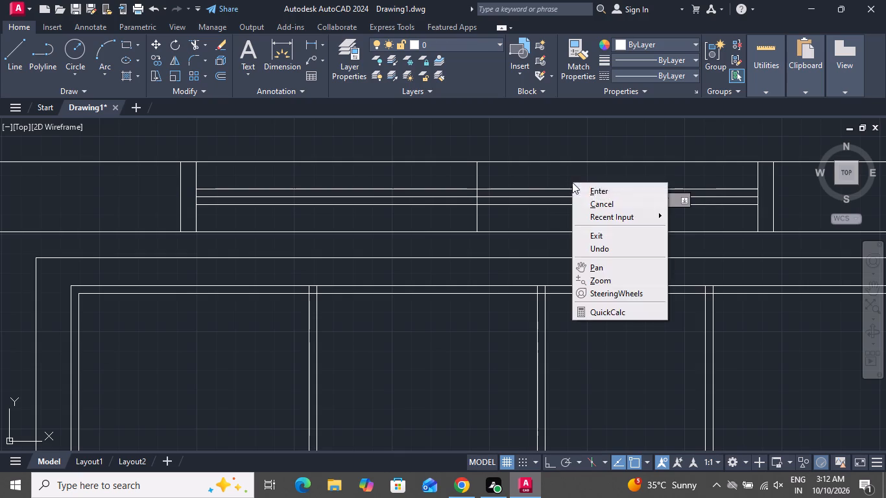
left_click(579, 197)
Delete the window's original horizontal middle line and the vertical centre line crossing it.
scroll(499, 203, "up", 2)
scroll(483, 200, "down", 1)
scroll(467, 189, "up", 1)
scroll(467, 189, "down", 1)
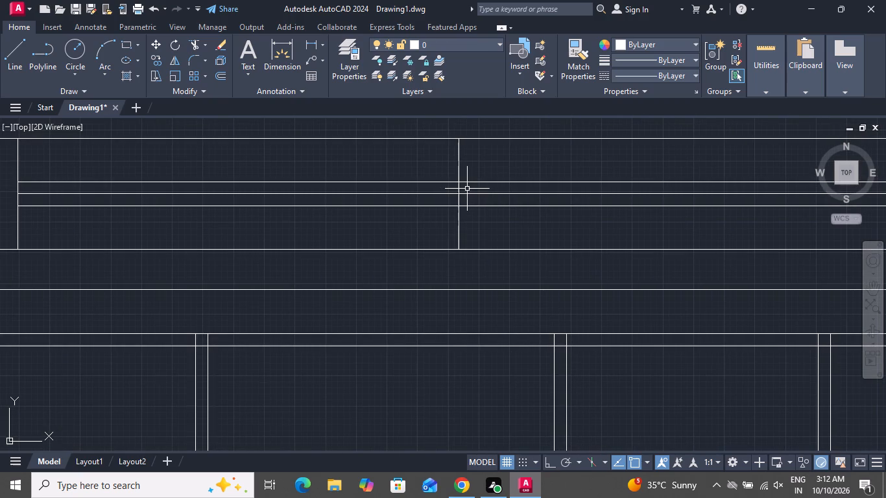
scroll(474, 189, "up", 1)
scroll(474, 189, "down", 1)
scroll(474, 189, "up", 2)
left_click(474, 190)
left_click(427, 208)
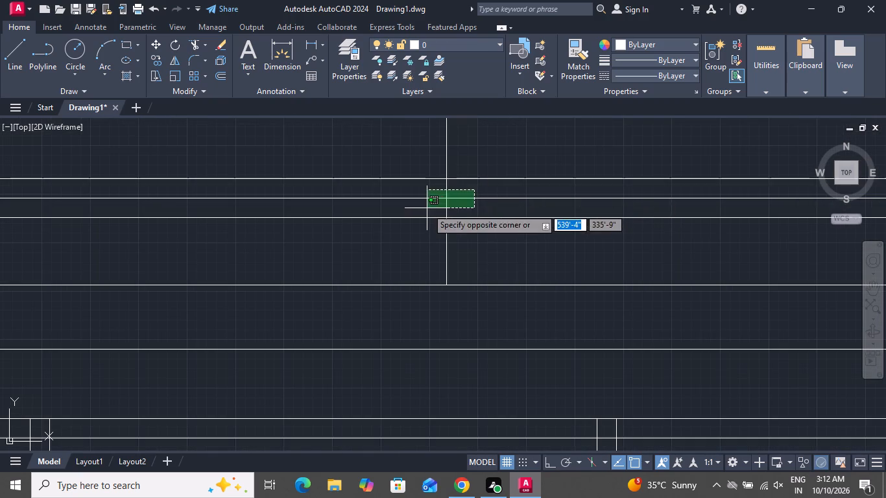
key("Delete")
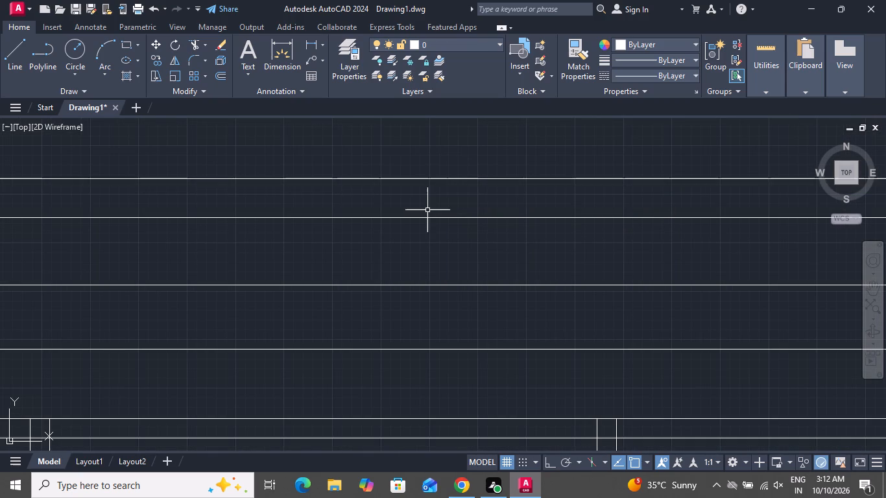
Draw a short vertical line closing the gap in the living-room-side wall line beside the two middle rooms.
scroll(499, 254, "up", 1)
scroll(499, 254, "down", 3)
scroll(524, 270, "up", 1)
scroll(528, 273, "down", 1)
scroll(529, 273, "up", 1)
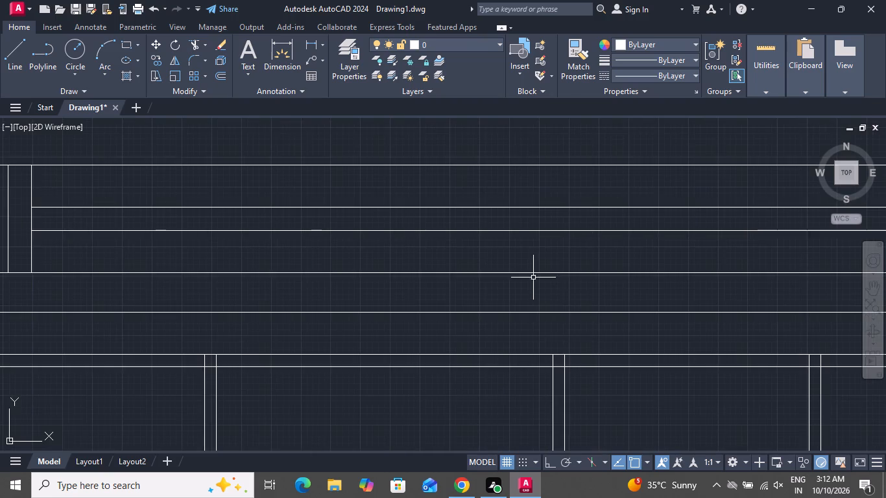
scroll(534, 277, "down", 5)
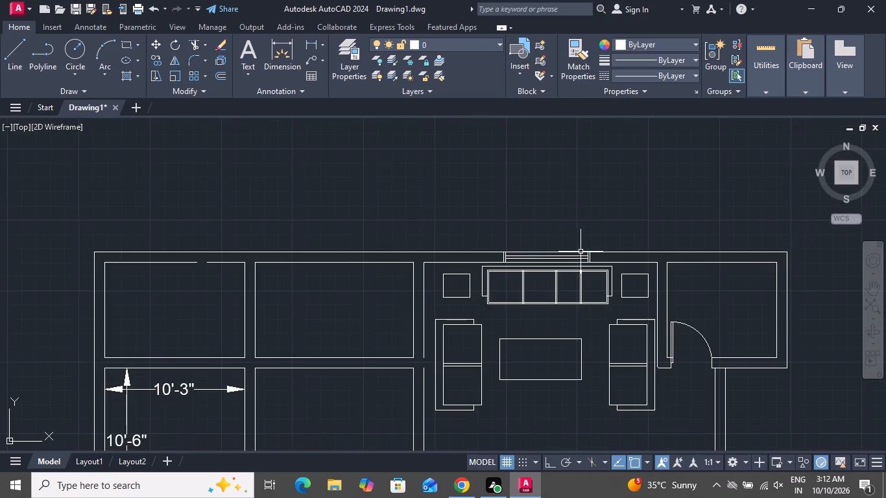
scroll(586, 249, "down", 1)
scroll(420, 296, "up", 2)
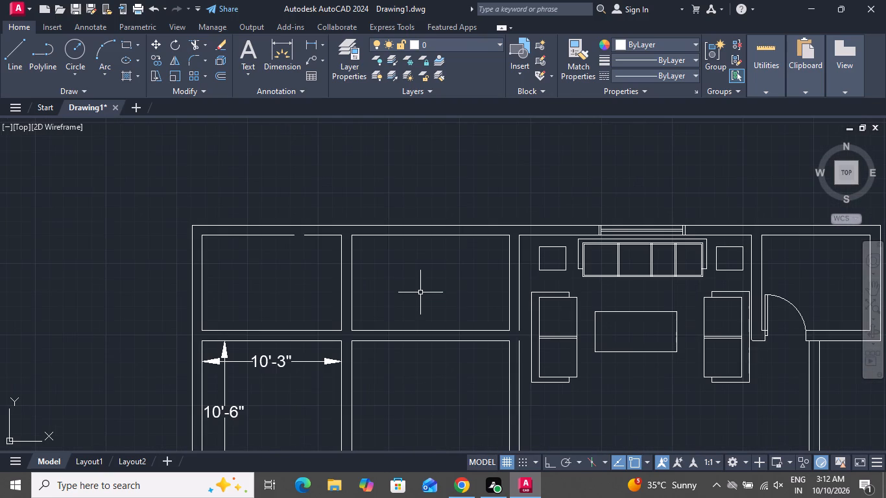
scroll(431, 285, "down", 1)
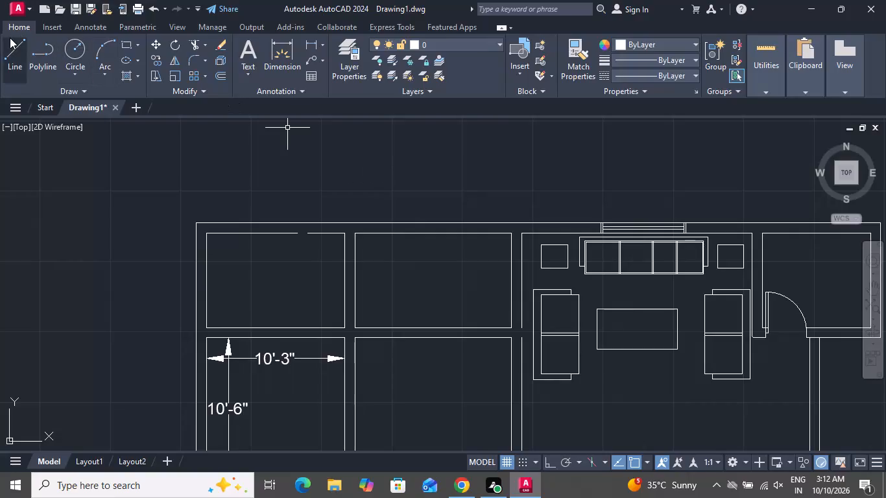
left_click(10, 38)
scroll(510, 213, "down", 2)
scroll(515, 247, "up", 2)
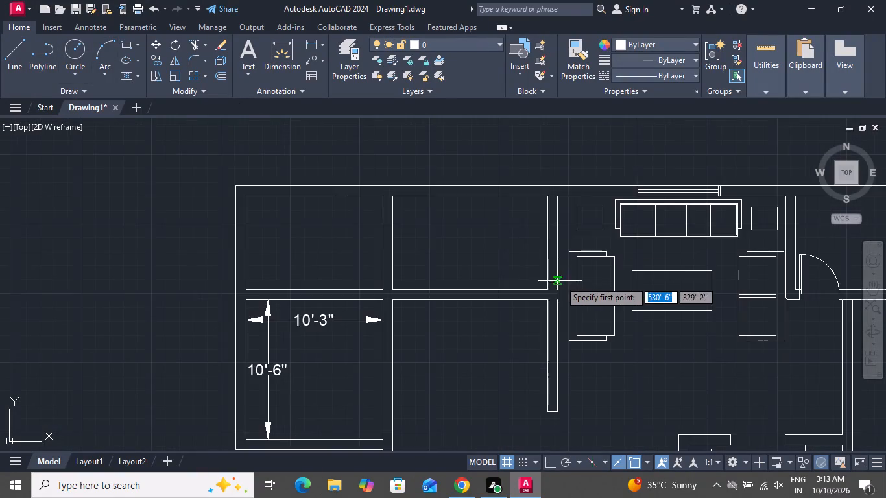
scroll(560, 281, "up", 1)
left_click(552, 292)
left_click(552, 304)
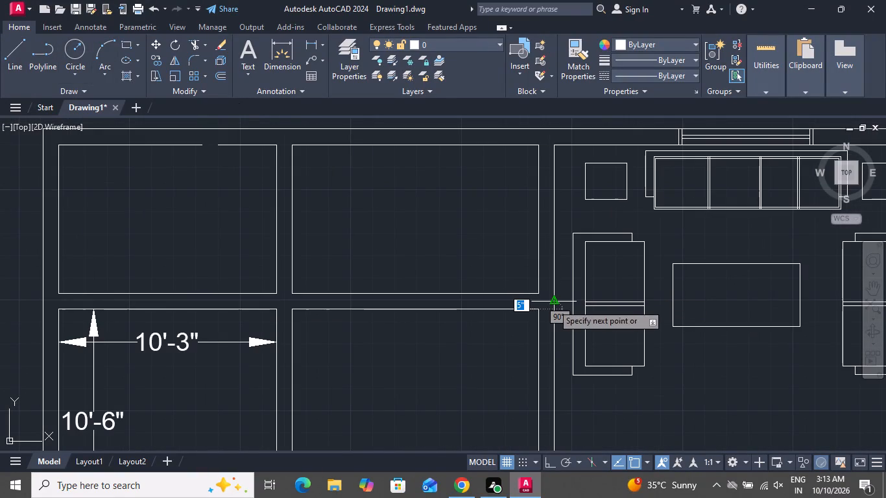
right_click(555, 303)
left_click(573, 323)
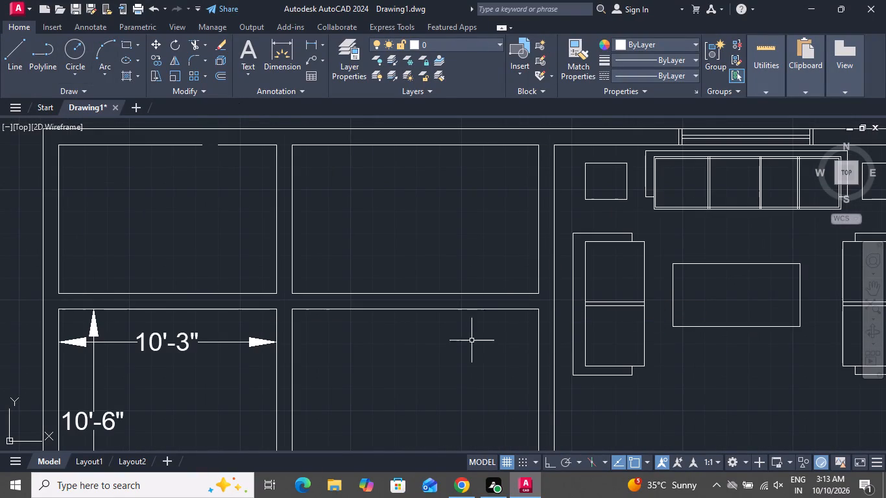
Extend the upper middle room's left inner wall line down across the partition to the lower middle room.
type("ex")
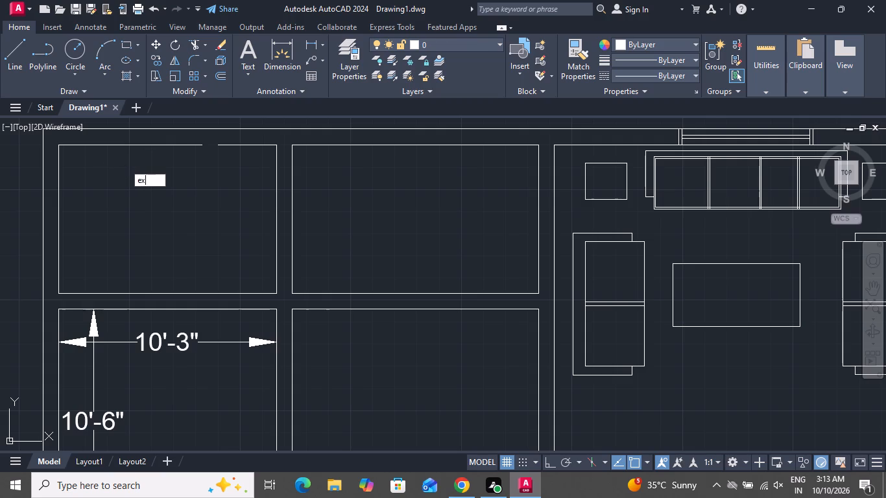
key("space")
key("space")
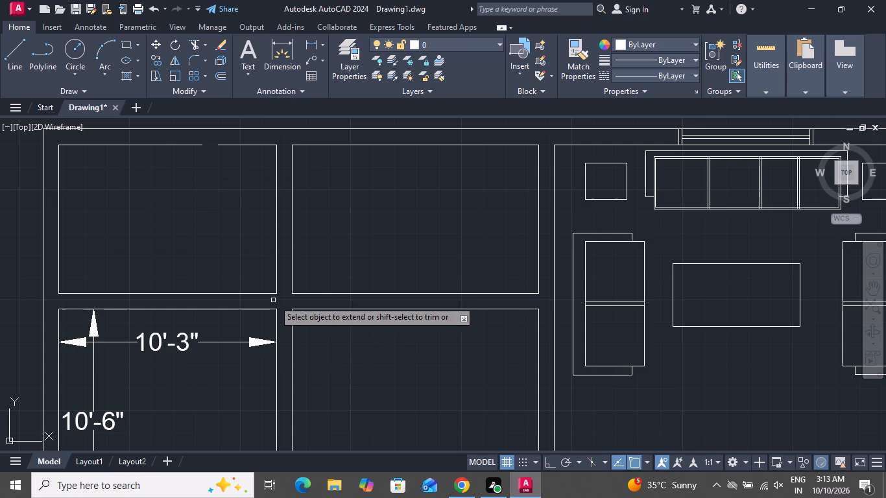
left_click(293, 284)
right_click(312, 355)
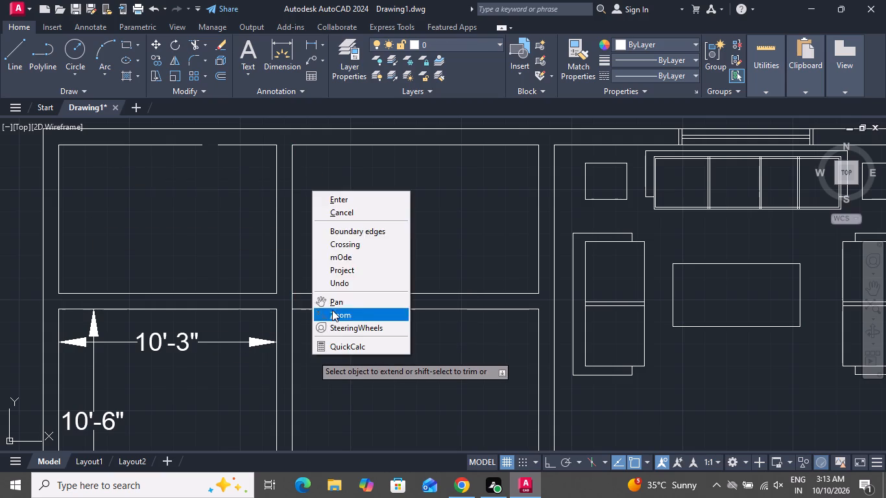
left_click(347, 211)
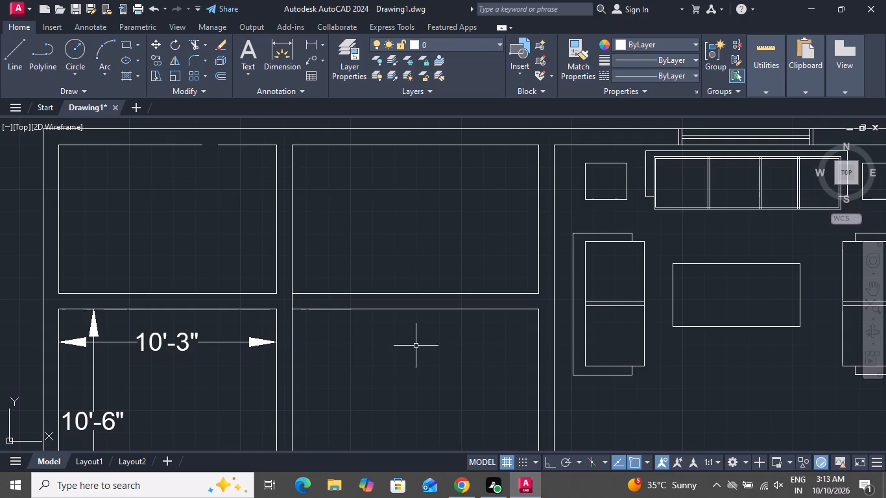
Draw a short vertical line across the partition's end, joining the right inner wall lines of the two middle rooms.
scroll(417, 345, "down", 2)
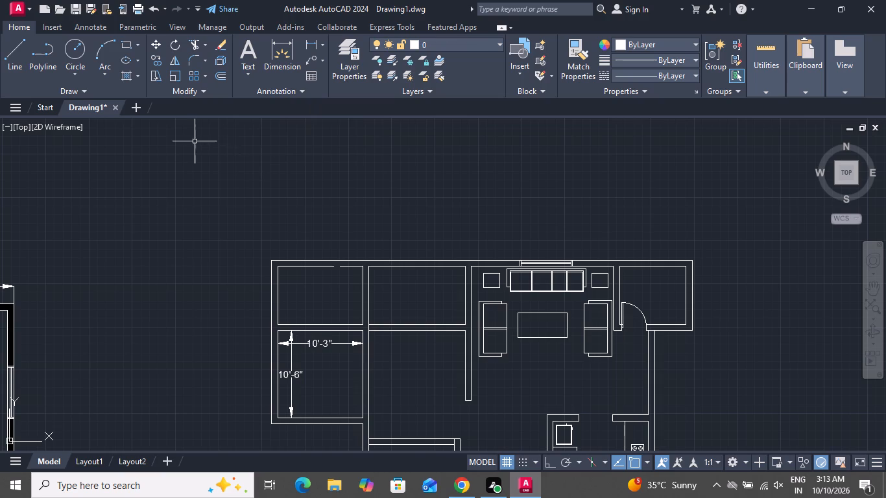
left_click(22, 40)
scroll(412, 334, "up", 3)
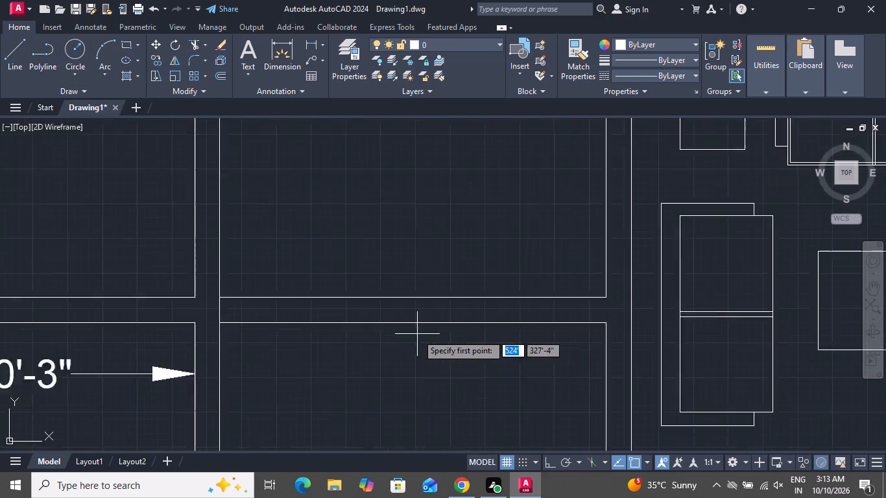
scroll(418, 334, "up", 1)
left_click(717, 275)
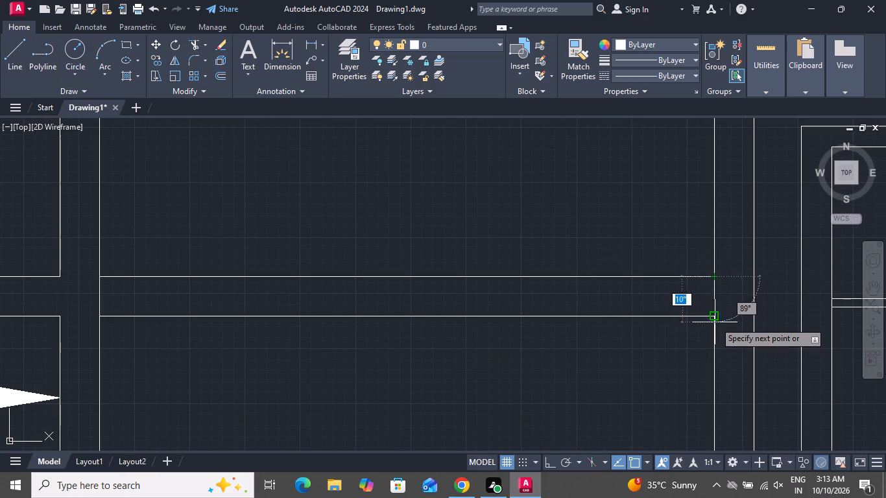
left_click(715, 320)
right_click(715, 320)
left_click(719, 337)
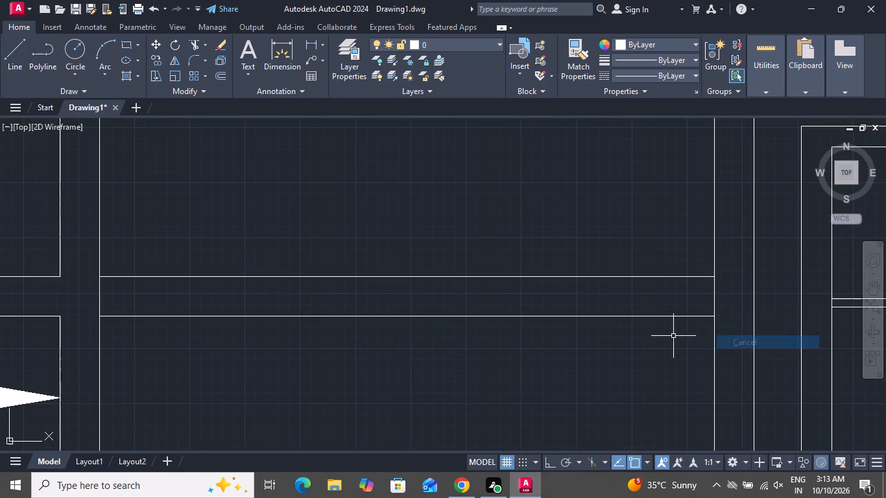
Trim away the two horizontal partition lines between the upper and lower middle rooms.
scroll(664, 341, "down", 2)
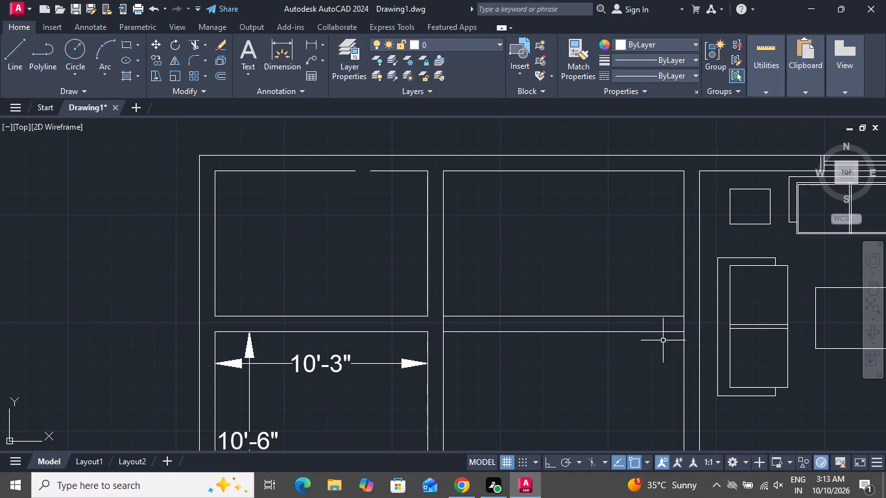
scroll(663, 340, "up", 1)
scroll(663, 340, "down", 4)
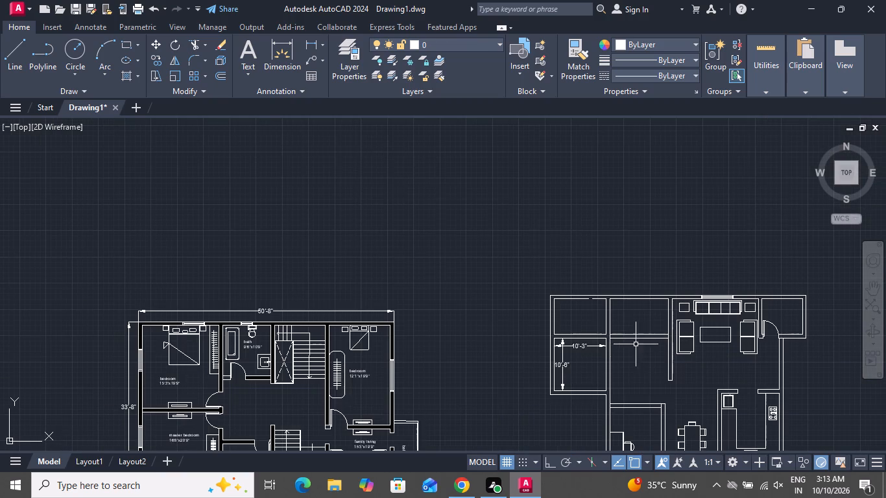
left_click(196, 41)
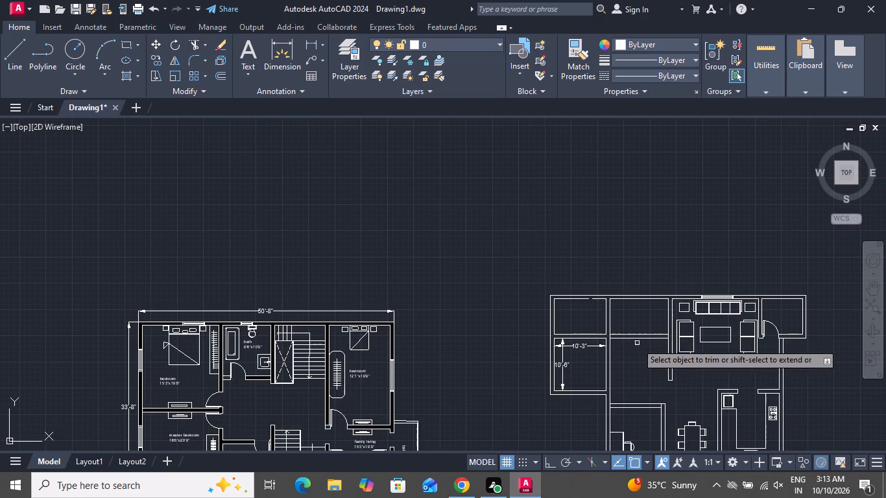
scroll(637, 343, "up", 2)
left_click_drag(637, 289, 637, 305)
left_click(639, 381)
scroll(599, 278, "down", 1)
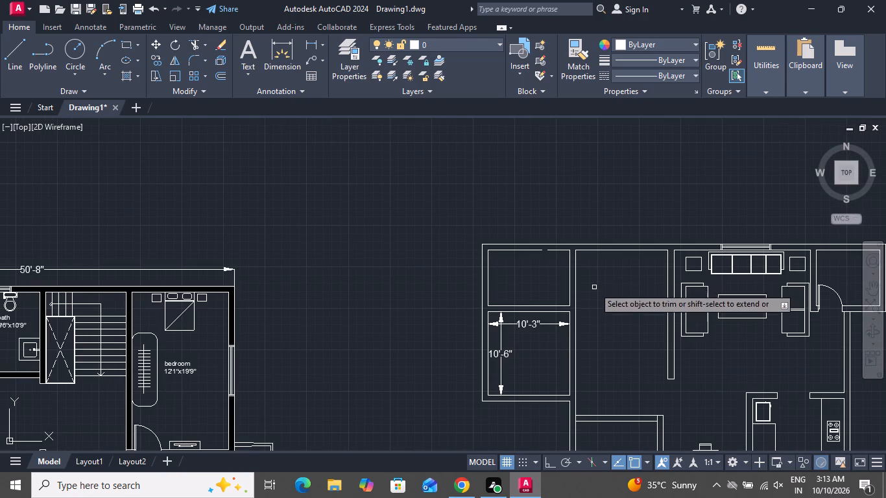
right_click(594, 290)
left_click(640, 308)
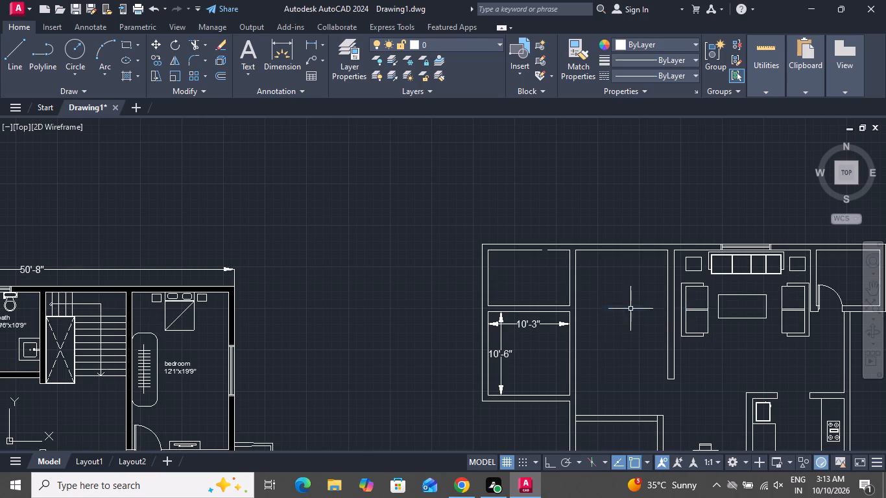
Offset the merged middle room's top inner wall line 3' downward into the room.
scroll(630, 309, "down", 2)
scroll(629, 318, "up", 1)
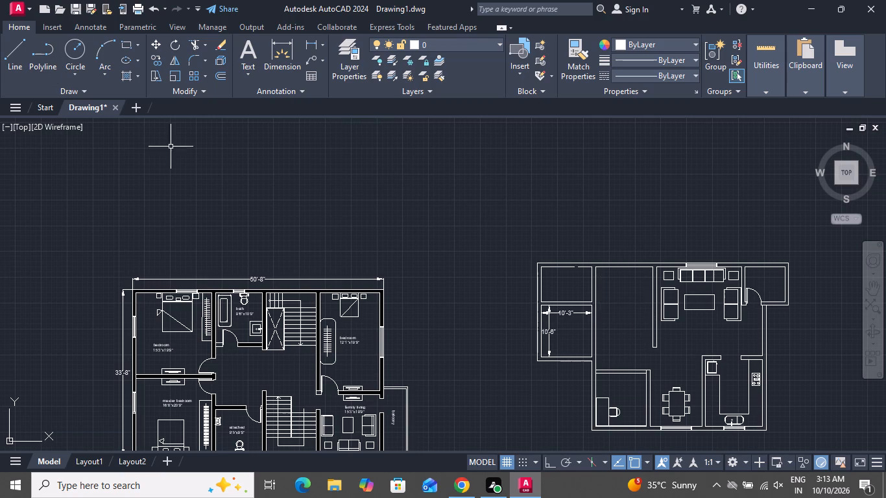
key("o")
key("space")
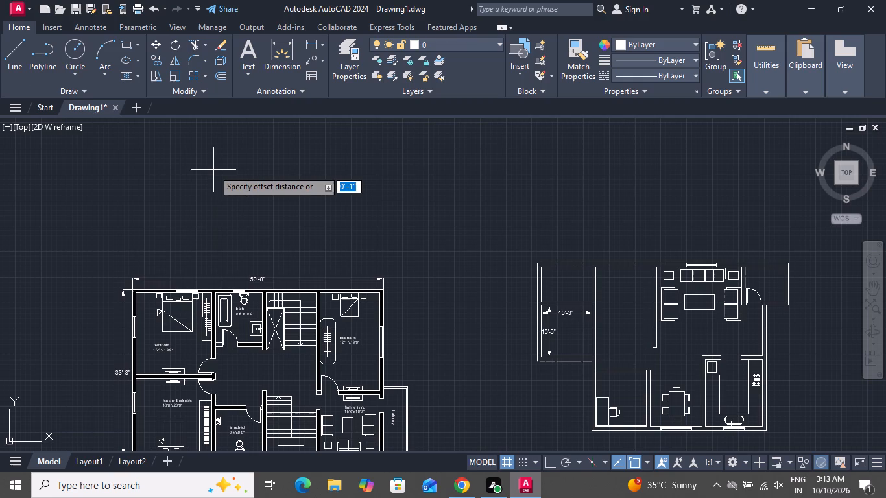
key("3")
key("apostrophe")
key("Return")
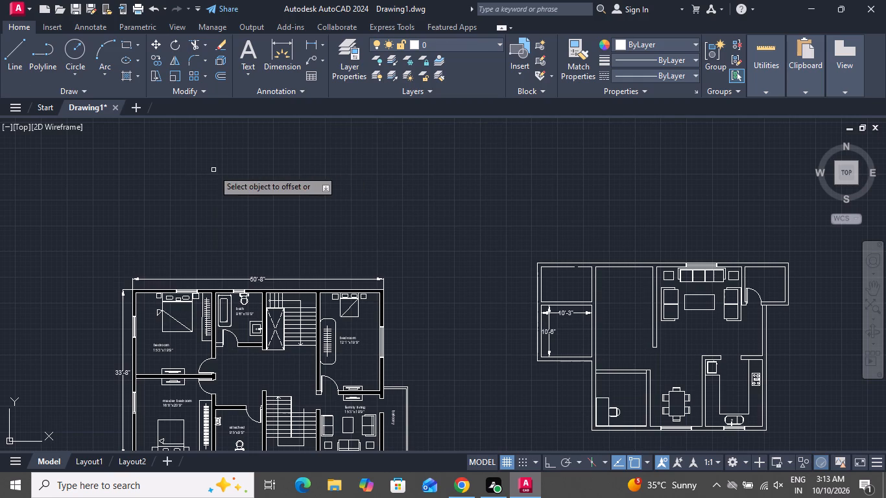
scroll(614, 270, "down", 1)
scroll(614, 270, "up", 2)
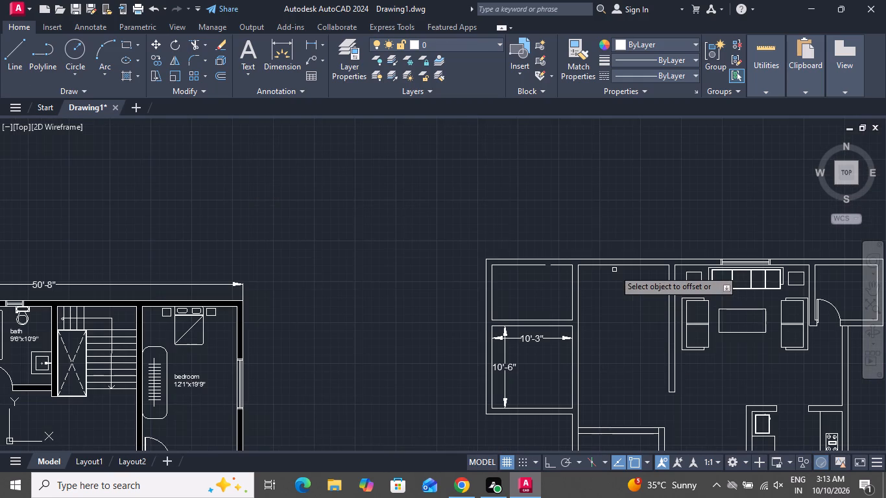
left_click(617, 263)
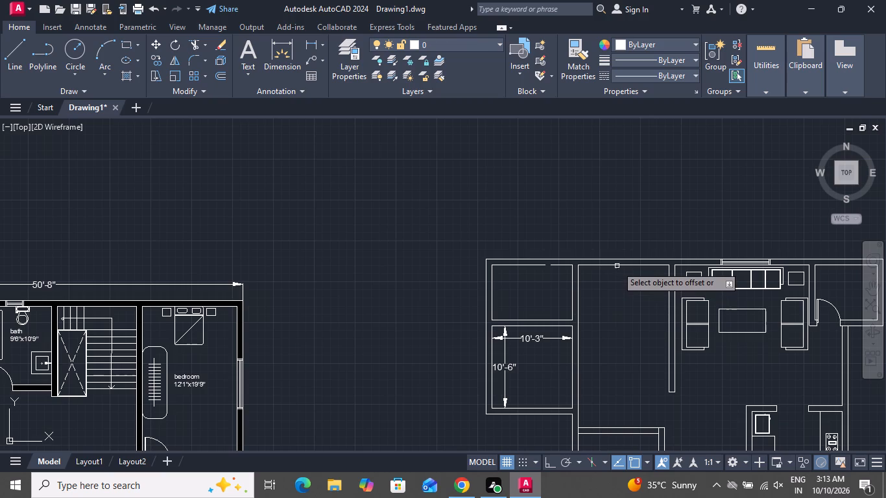
left_click(617, 266)
left_click(623, 314)
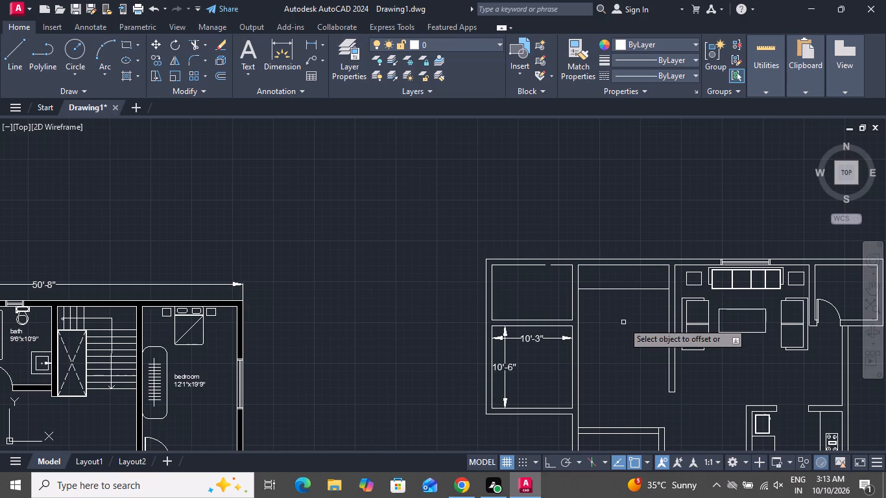
right_click(623, 322)
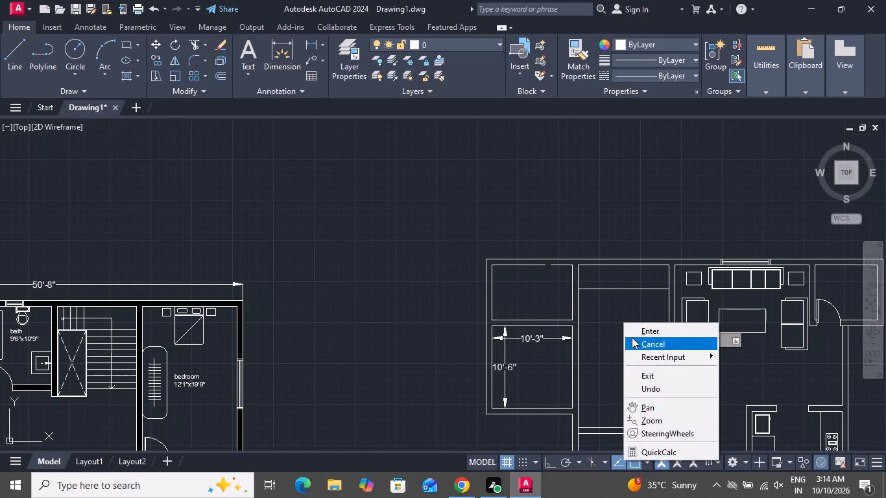
Offset the line 3' below the middle room's top wall downward repeatedly at 10" spacing, adding six stair tread lines.
left_click(632, 338)
type("o")
key("space")
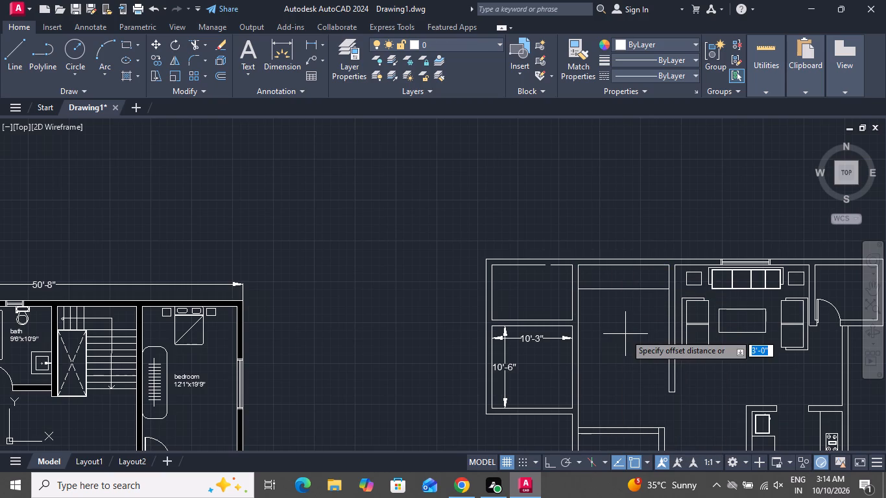
type("10")
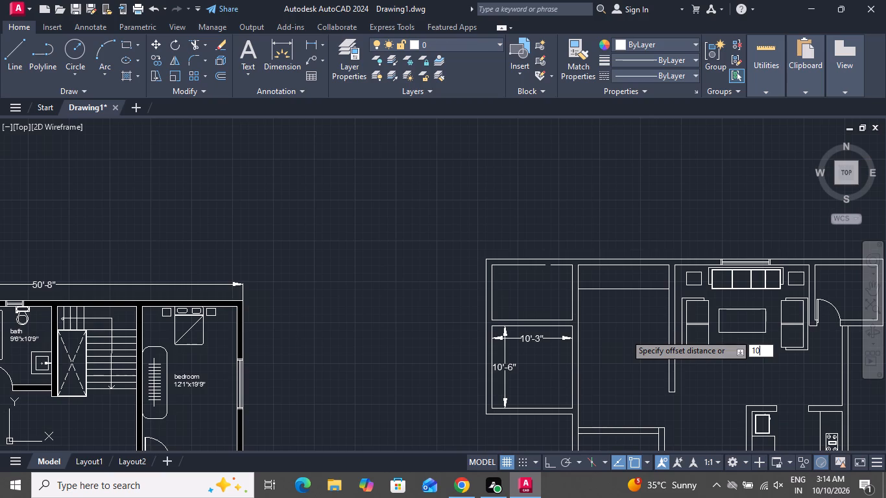
key("shift+quotedbl")
key("Return")
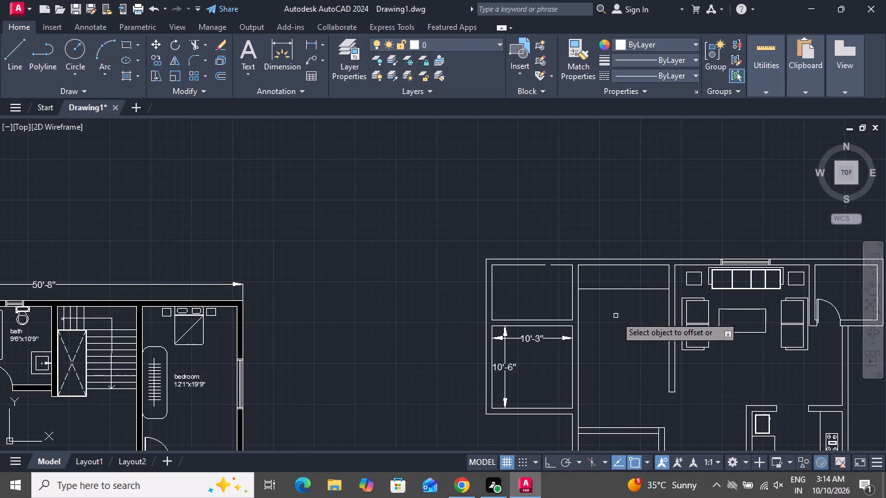
scroll(630, 289, "up", 2)
left_click(630, 289)
left_click(623, 355)
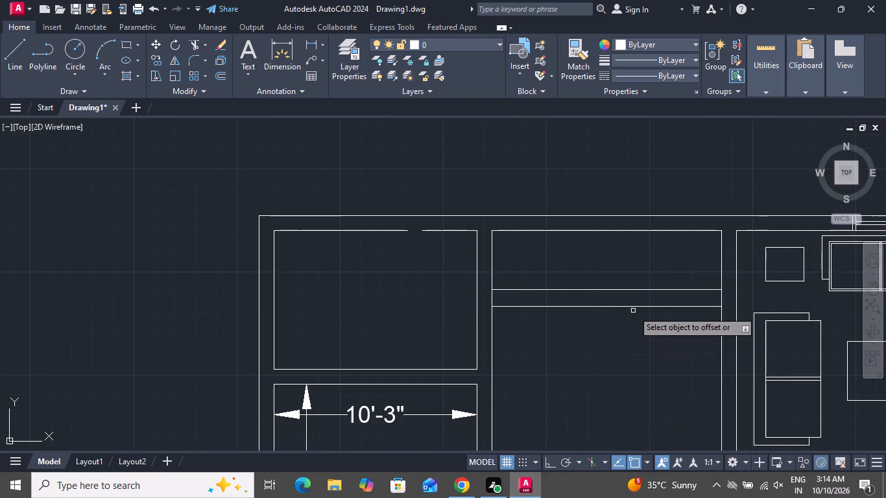
left_click(633, 309)
left_click(632, 361)
left_click(639, 325)
left_click(635, 374)
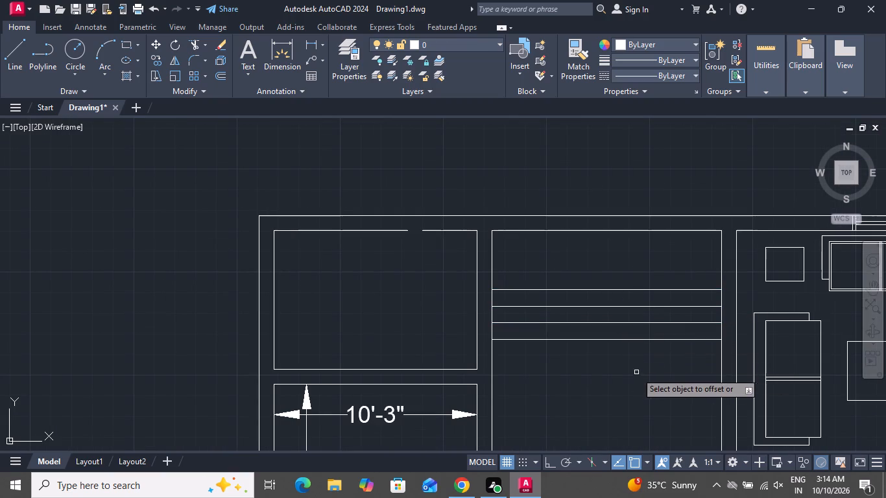
left_click_drag(643, 340, 643, 346)
left_click(636, 383)
left_click(642, 357)
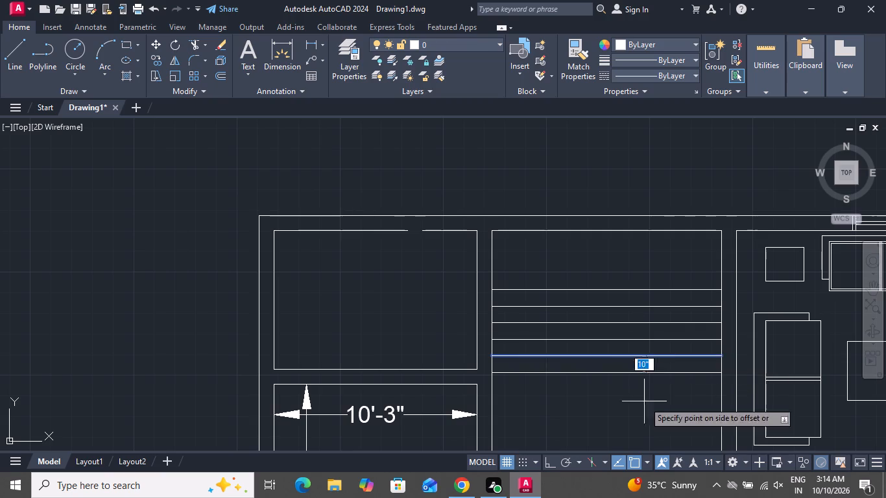
left_click(644, 401)
left_click(645, 376)
left_click(645, 404)
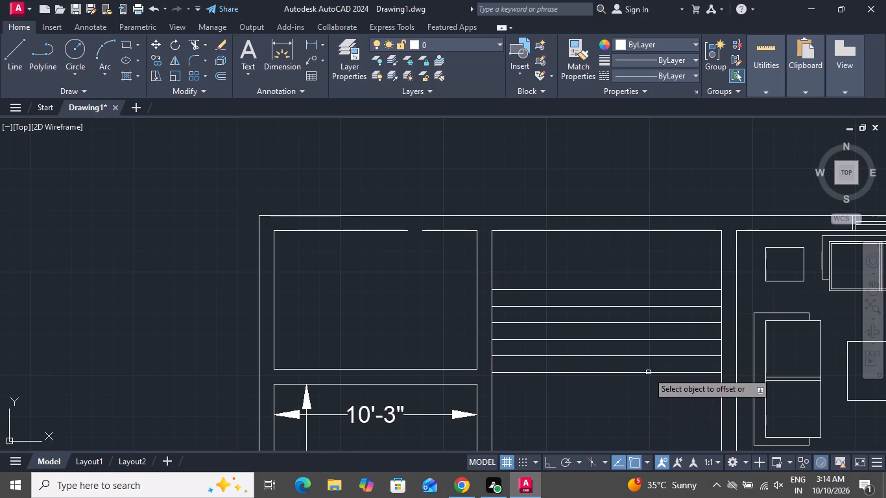
left_click(648, 372)
left_click(643, 415)
Continue offsetting the lowest tread line downward at 10" spacing until eight more treads are added.
scroll(643, 296, "down", 3)
scroll(623, 318, "up", 2)
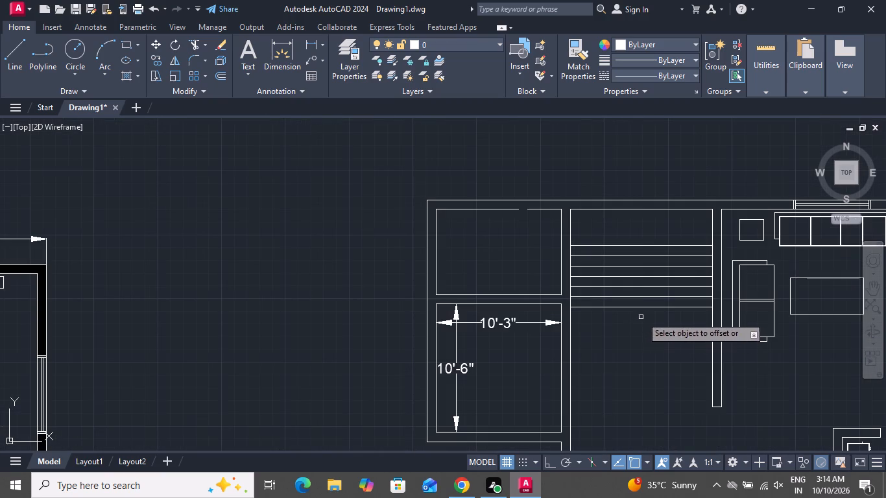
left_click(643, 307)
left_click(645, 361)
left_click(653, 320)
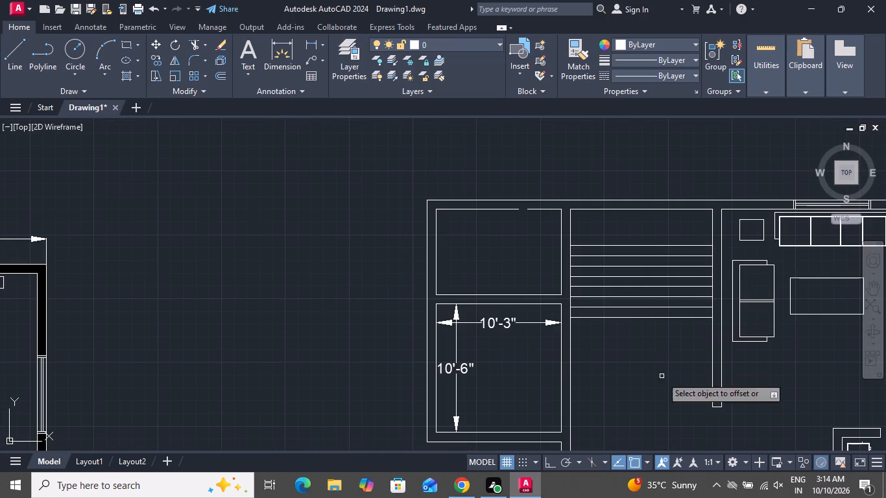
left_click(662, 378)
left_click_drag(665, 318, 665, 324)
left_click(665, 381)
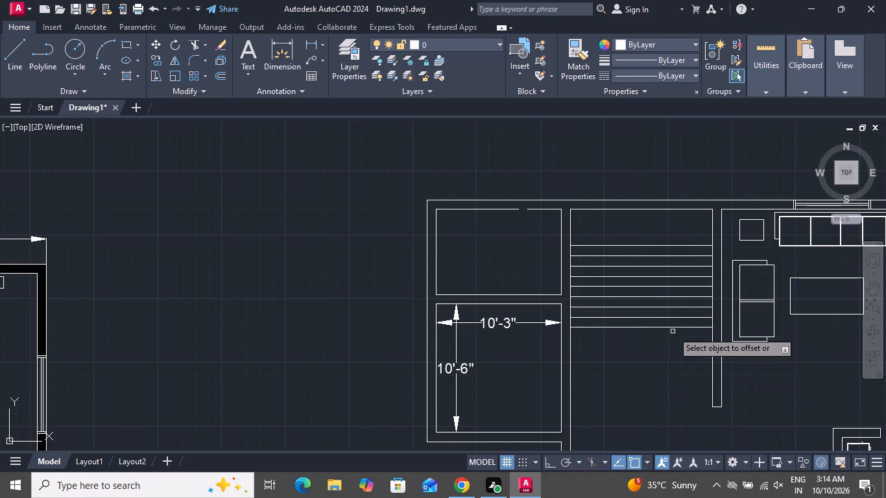
left_click(673, 327)
left_click(669, 353)
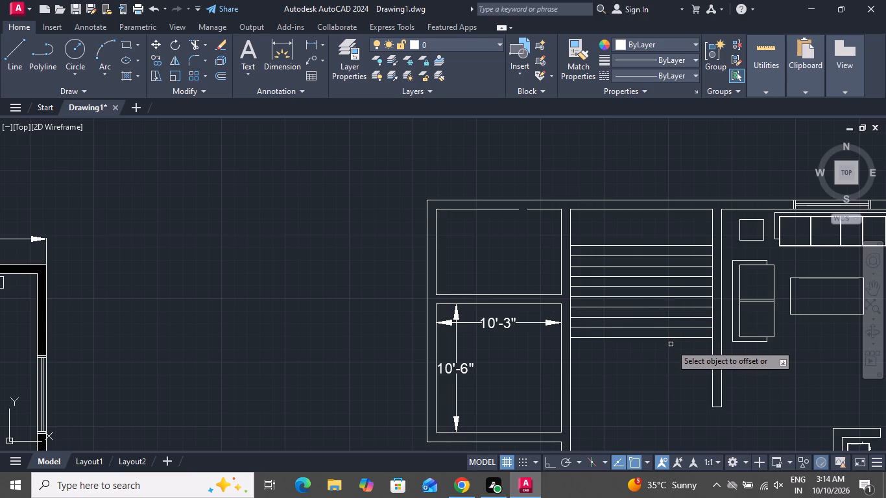
left_click(672, 338)
left_click(672, 390)
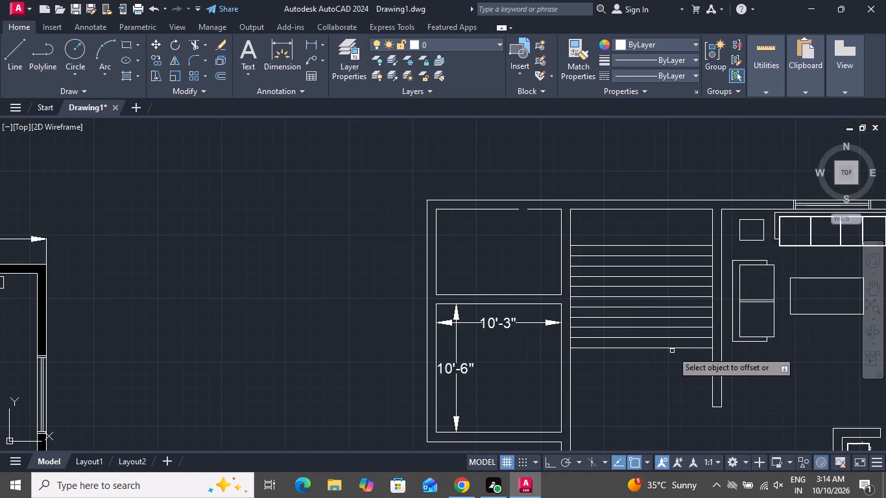
left_click(672, 350)
left_click(673, 375)
left_click(673, 360)
left_click(673, 392)
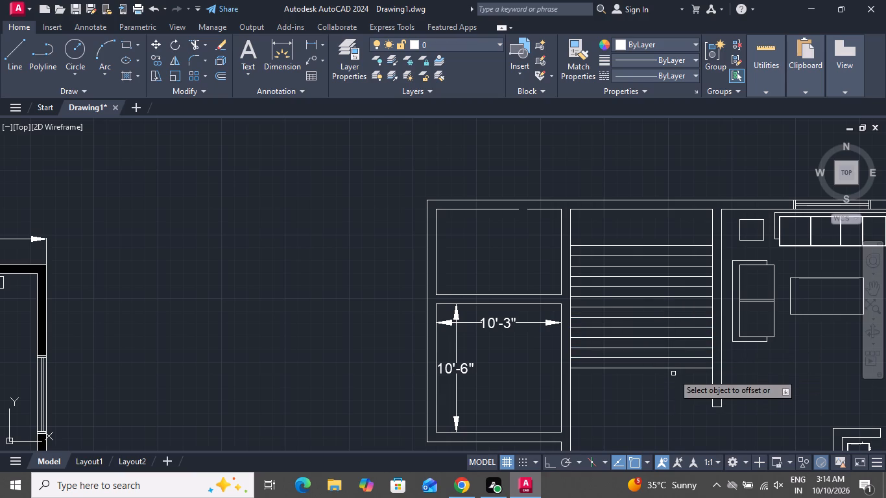
left_click(673, 370)
left_click(674, 401)
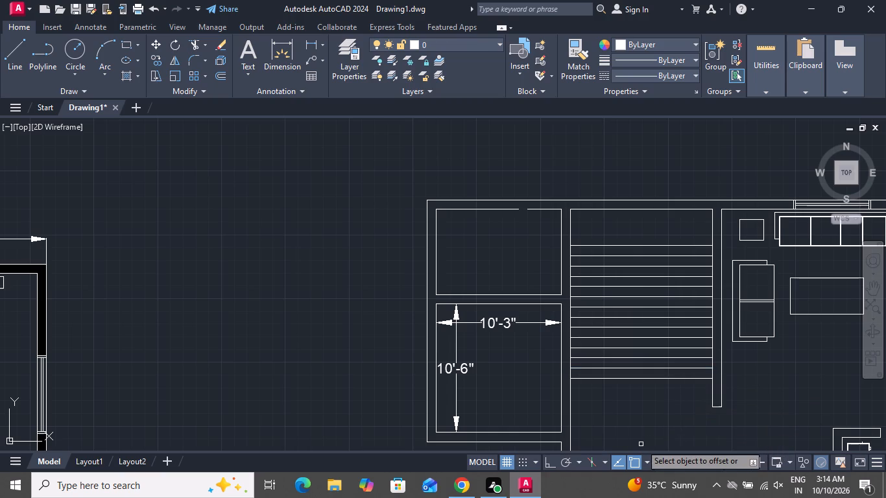
left_click(639, 380)
left_click(643, 408)
left_click(643, 386)
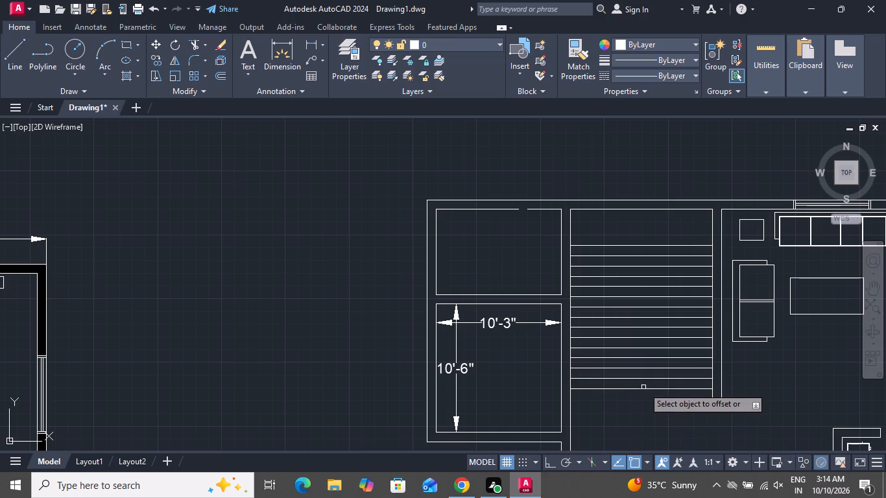
left_click(643, 418)
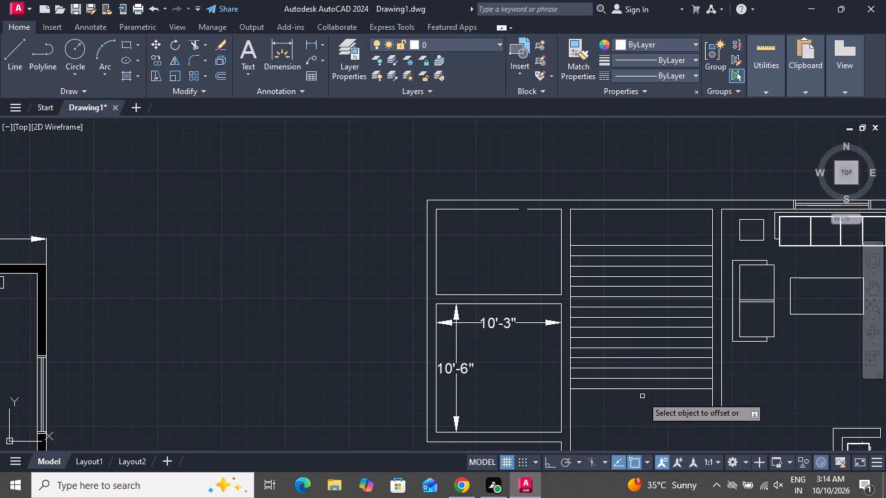
right_click(627, 411)
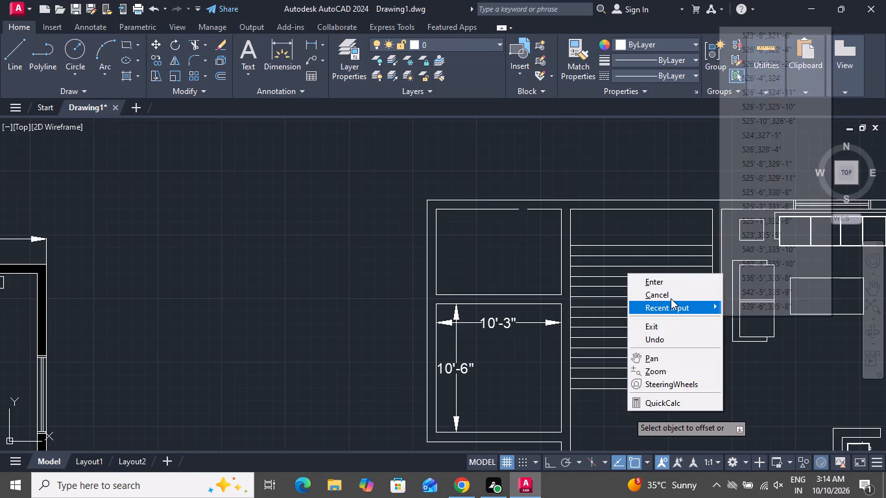
left_click(671, 298)
Draw a vertical centre line from the midpoint of the top tread to the midpoint of the bottom tread.
left_click(6, 51)
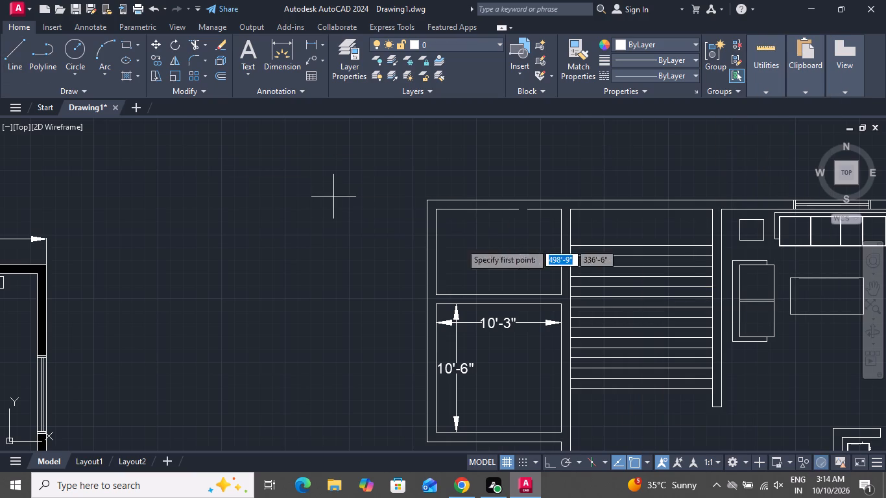
left_click(645, 247)
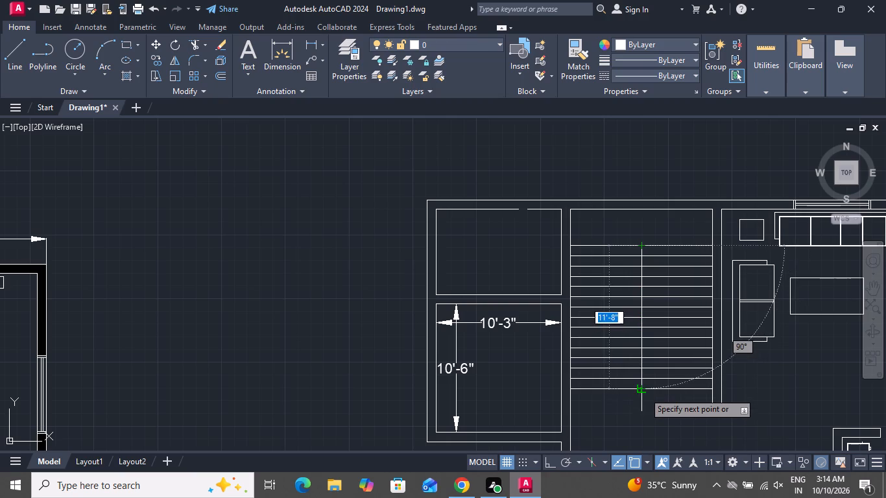
left_click(644, 390)
right_click(644, 390)
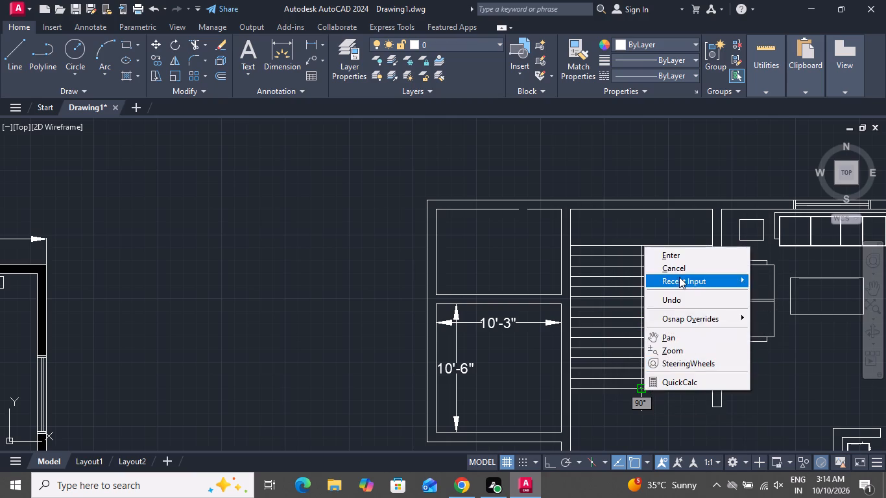
left_click(679, 261)
Offset the staircase's vertical centre line 2" to each side.
key("o")
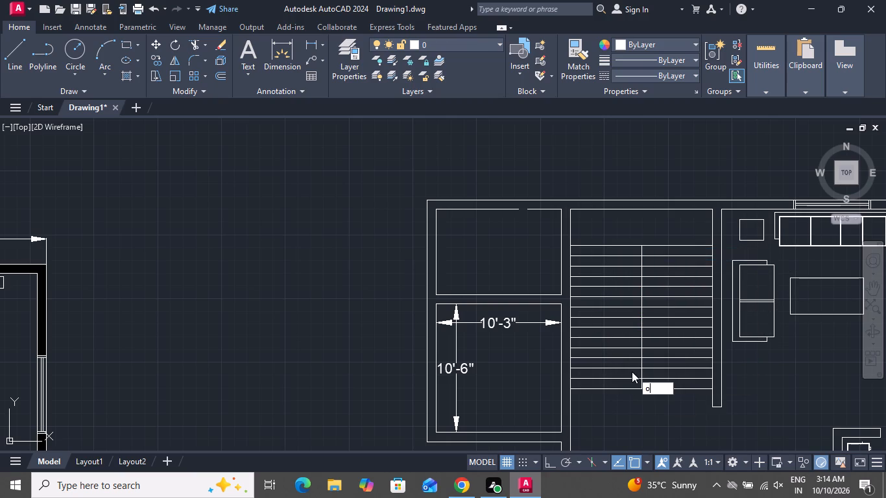
key("space")
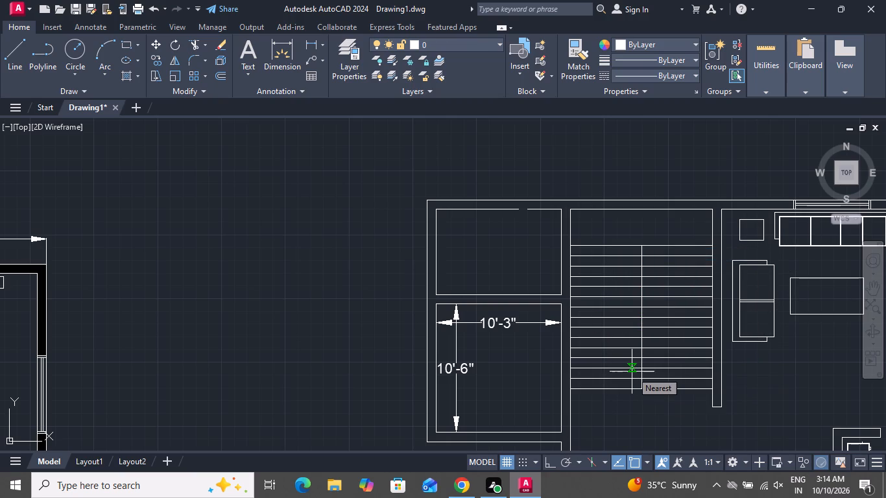
key("2")
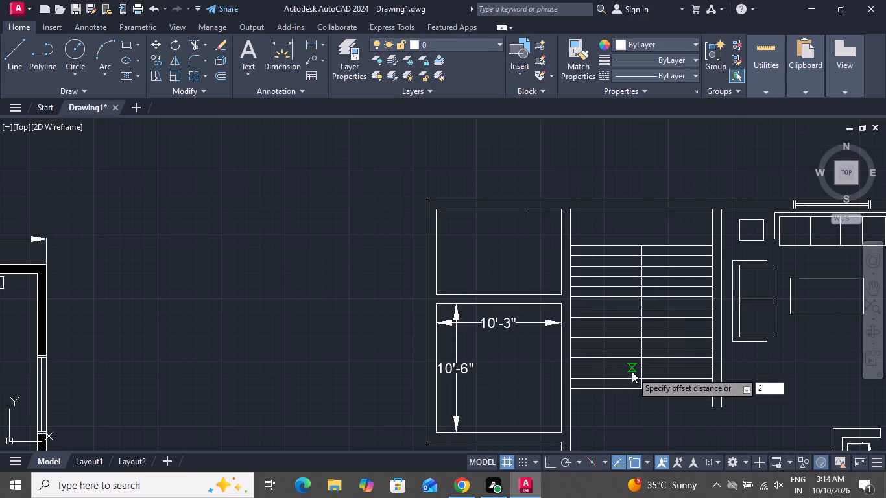
key("shift+quotedbl")
key("Return")
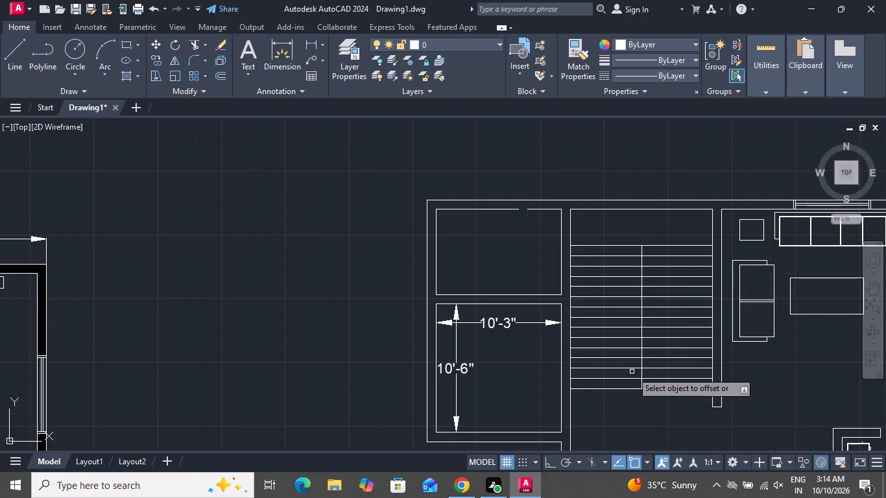
scroll(634, 367, "up", 2)
left_click(646, 355)
left_click(684, 351)
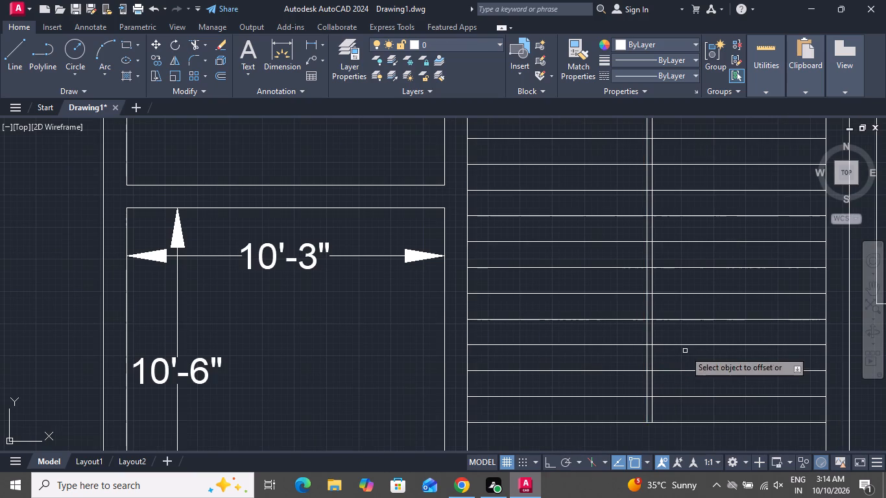
left_click(647, 364)
left_click(639, 365)
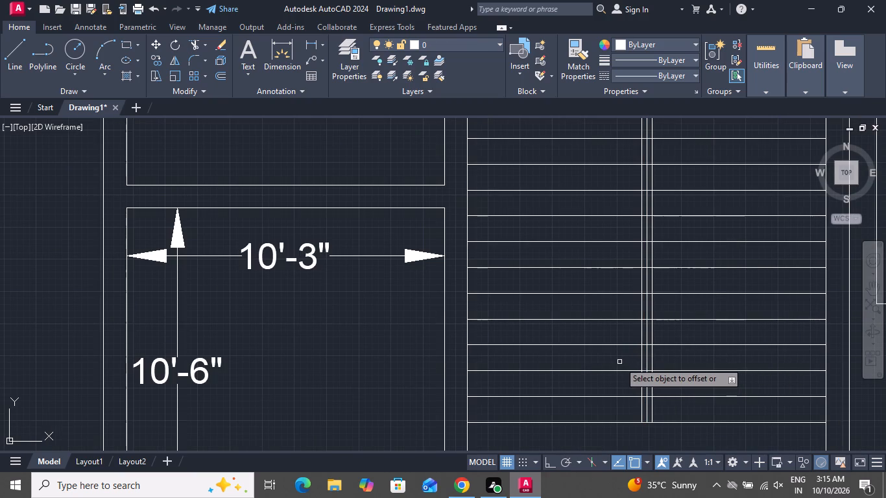
right_click(619, 362)
left_click(655, 239)
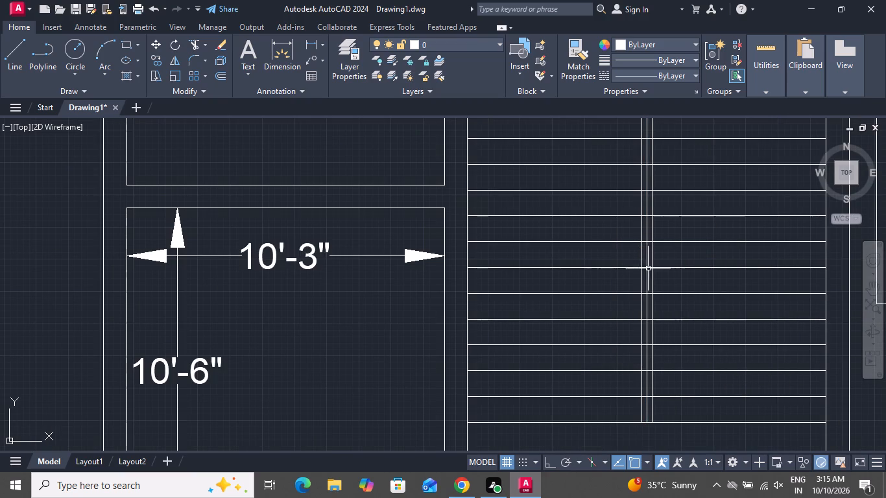
Delete the original centre line between the two offset lines of the staircase.
left_click(645, 261)
key("Delete")
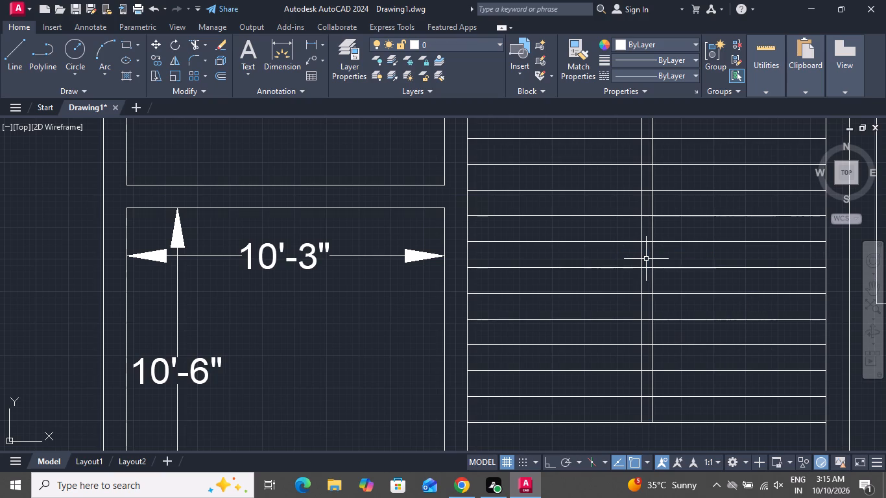
Trim the upper four intermediate treads between the two central vertical lines, keeping the top tread whole.
left_click(193, 51)
scroll(598, 233, "up", 1)
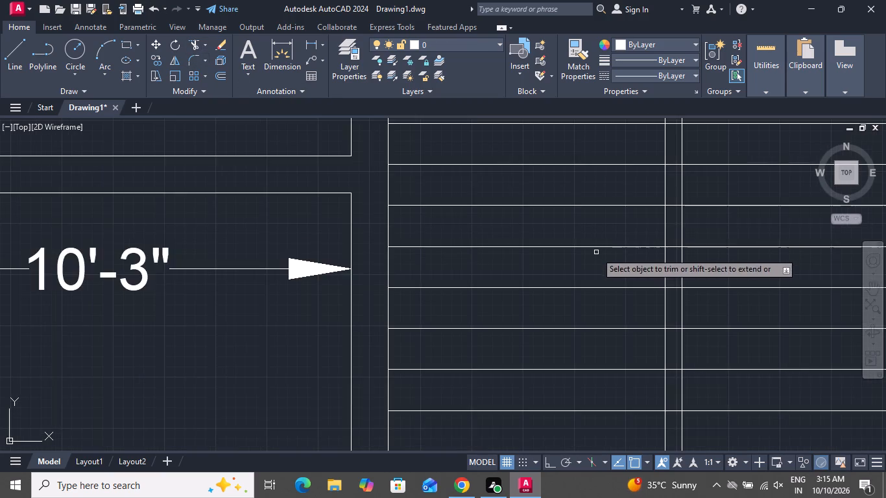
scroll(595, 254, "down", 2)
scroll(635, 148, "up", 3)
scroll(595, 160, "down", 1)
scroll(595, 160, "up", 1)
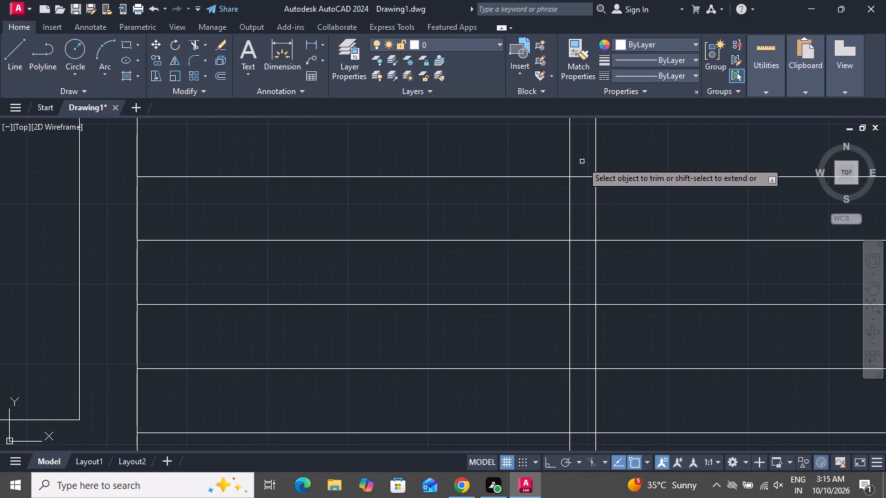
left_click(579, 156)
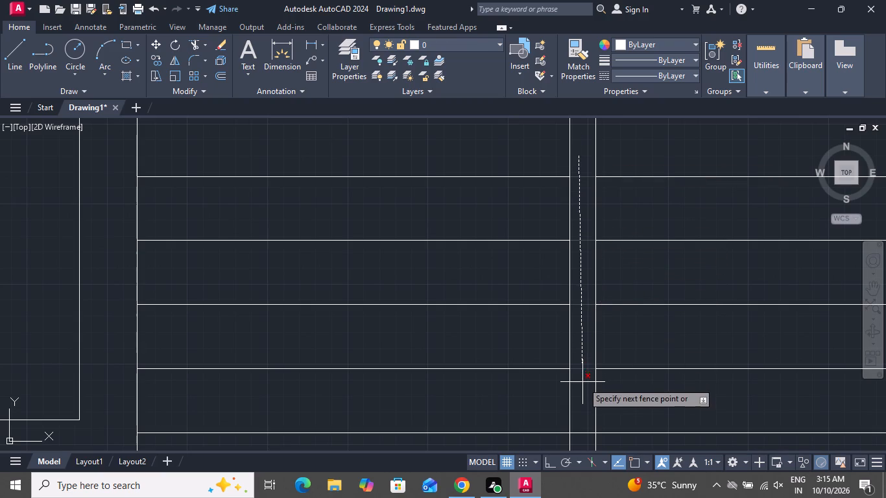
left_click(582, 388)
Trim the remaining intermediate treads between the two central vertical lines, keeping the bottom tread whole.
scroll(666, 285, "down", 1)
scroll(666, 285, "up", 1)
scroll(599, 278, "down", 2)
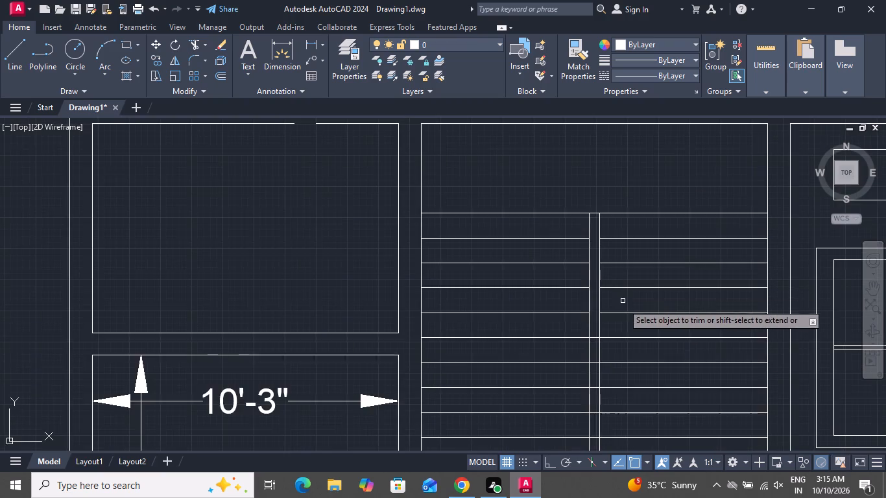
scroll(604, 338, "down", 1)
scroll(598, 361, "up", 3)
scroll(598, 361, "down", 1)
scroll(600, 309, "up", 1)
scroll(600, 309, "down", 1)
scroll(600, 310, "up", 3)
scroll(588, 319, "down", 1)
left_click(585, 306)
scroll(614, 281, "down", 2)
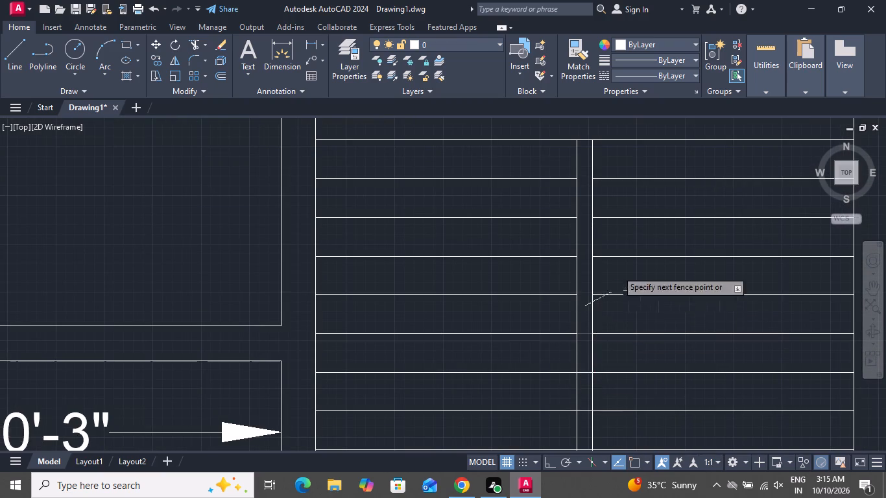
scroll(627, 227, "up", 1)
scroll(629, 219, "down", 1)
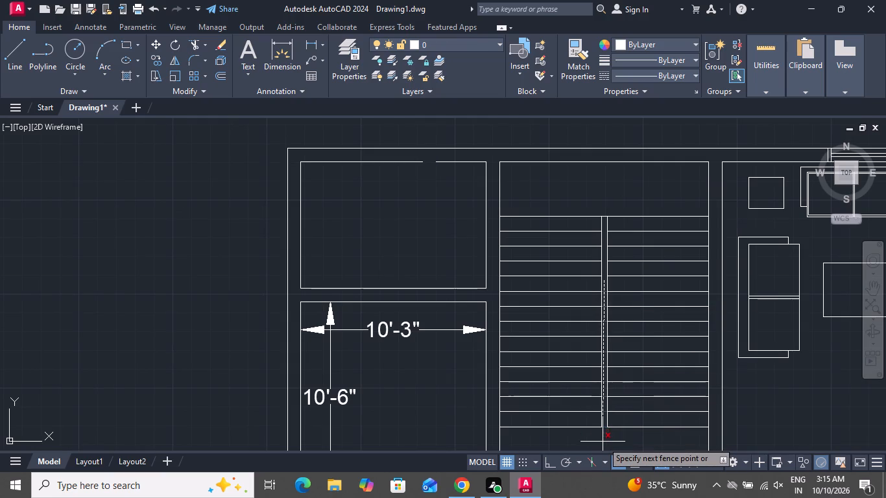
scroll(603, 442, "up", 3)
left_click(601, 351)
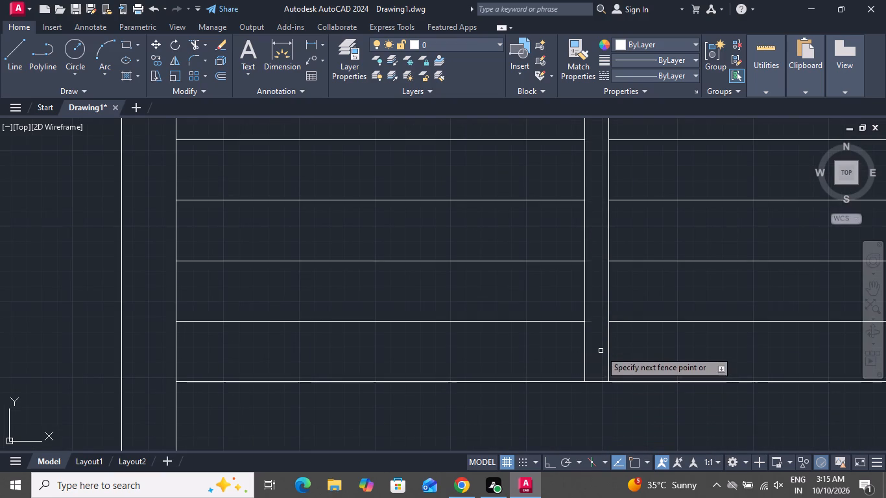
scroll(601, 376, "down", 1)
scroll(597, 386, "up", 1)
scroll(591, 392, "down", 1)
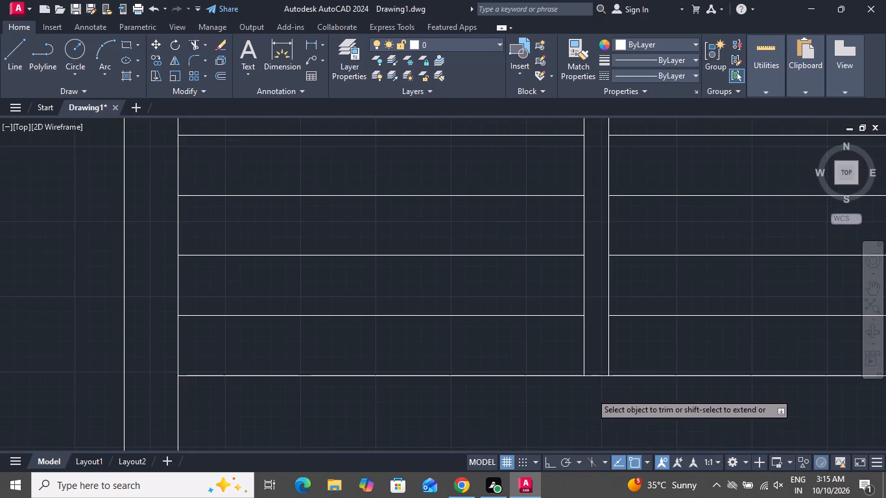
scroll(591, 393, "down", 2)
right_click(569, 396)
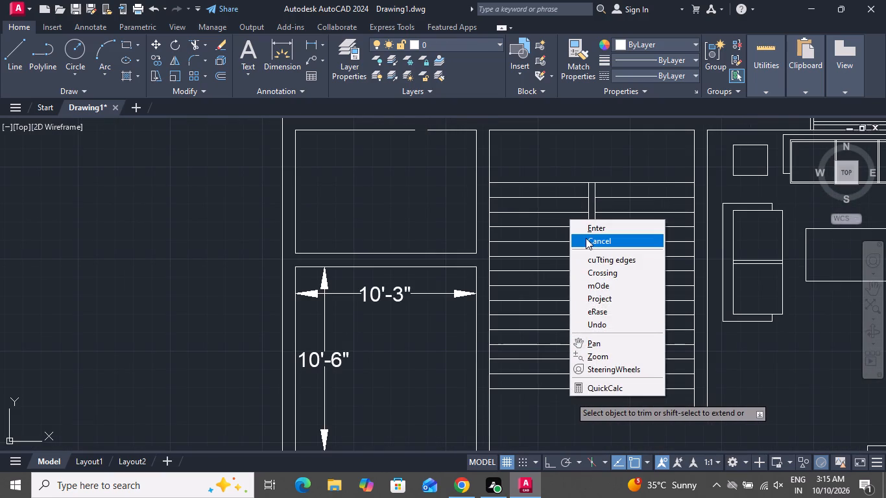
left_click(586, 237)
Trim away the lowest five treads of the staircase's left flight, between the wall and the central vertical lines.
scroll(588, 265, "down", 2)
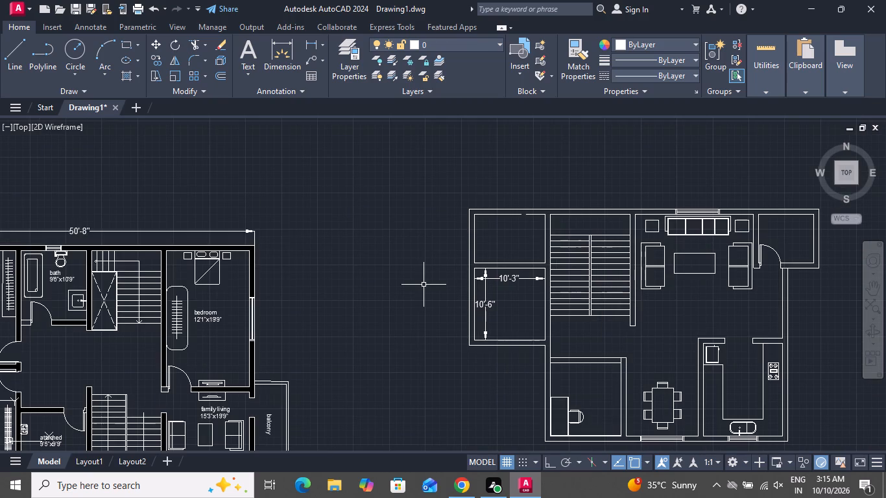
left_click(191, 43)
scroll(568, 318, "up", 3)
left_click(568, 318)
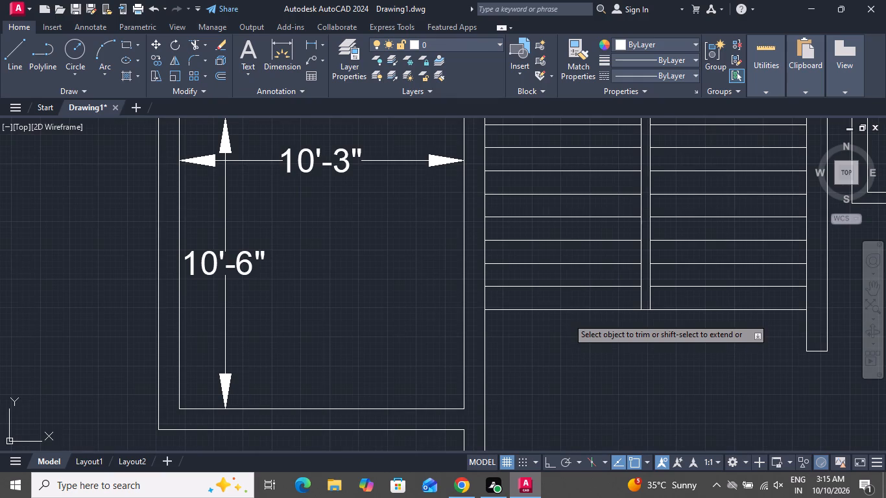
left_click(569, 217)
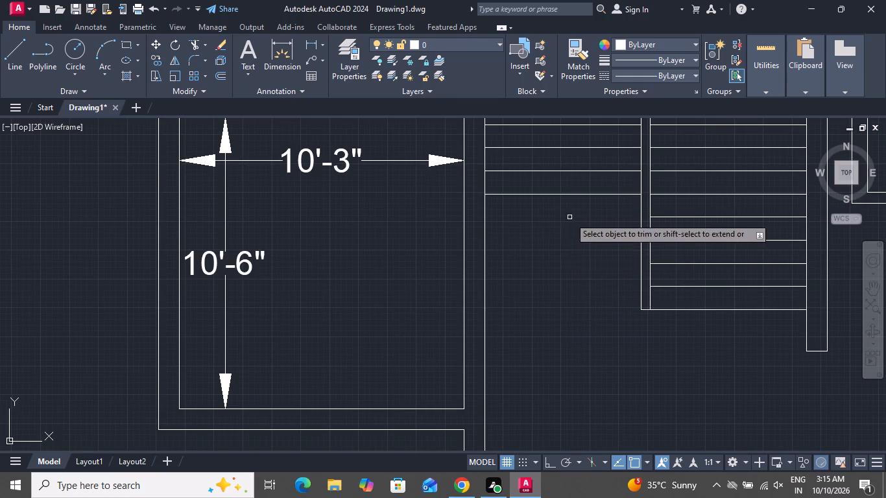
right_click(574, 286)
left_click(593, 323)
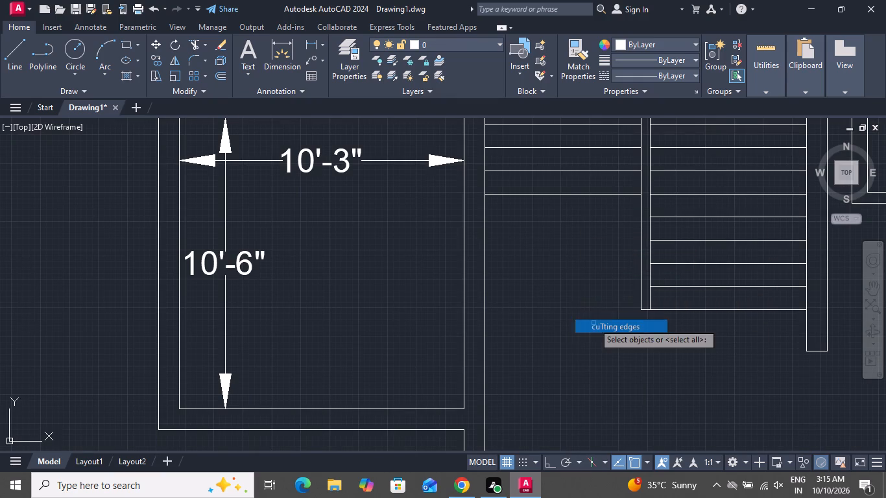
right_click(593, 297)
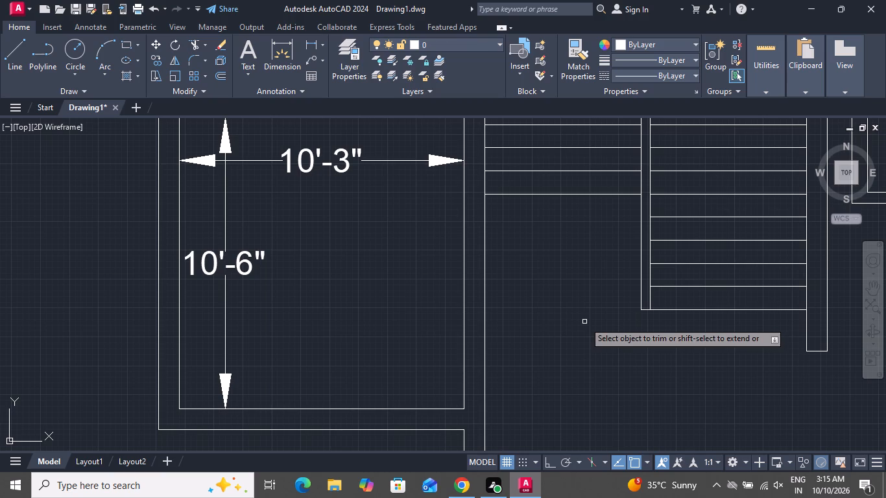
key("Escape")
Draw the stair direction line from the left flight's bottom tread up to the landing, across it, and straight down to the right flight's bottom tread.
scroll(588, 316, "down", 1)
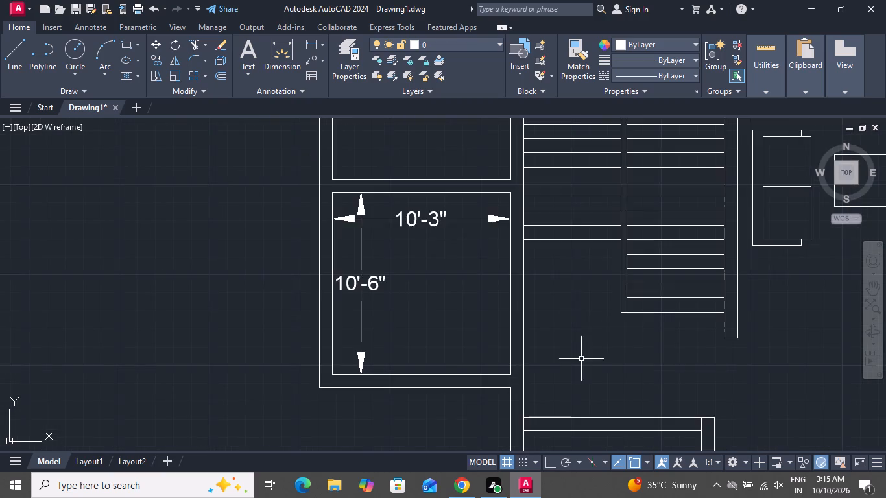
scroll(581, 361, "up", 1)
scroll(597, 376, "down", 2)
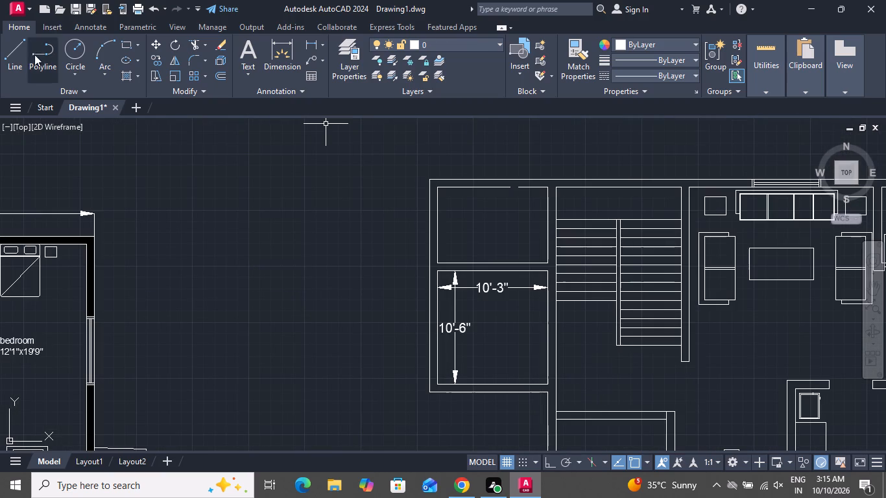
left_click(7, 47)
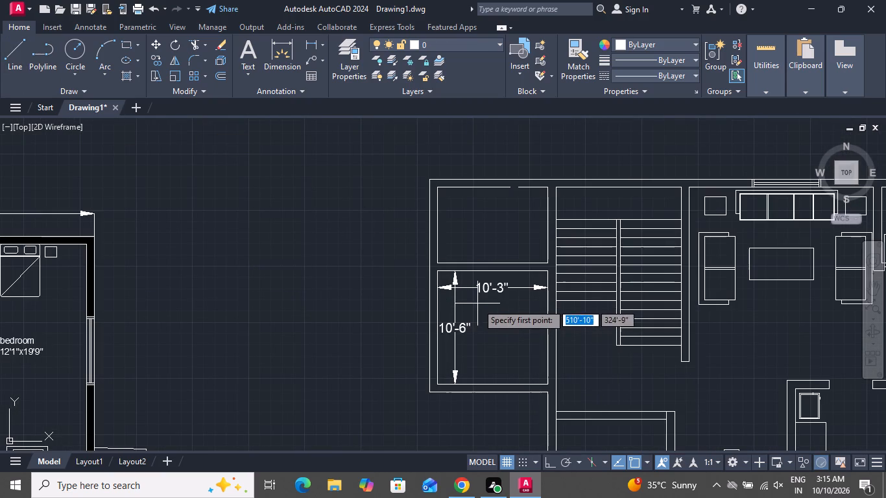
left_click(588, 301)
left_click(588, 198)
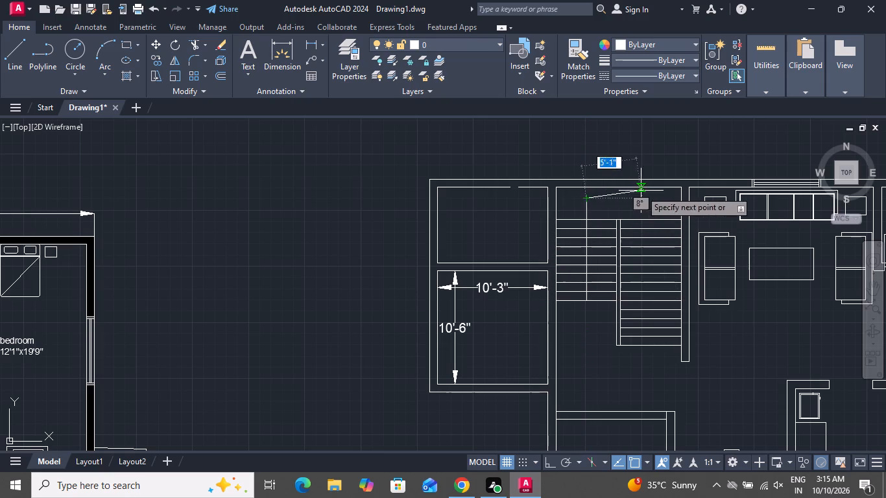
left_click(656, 201)
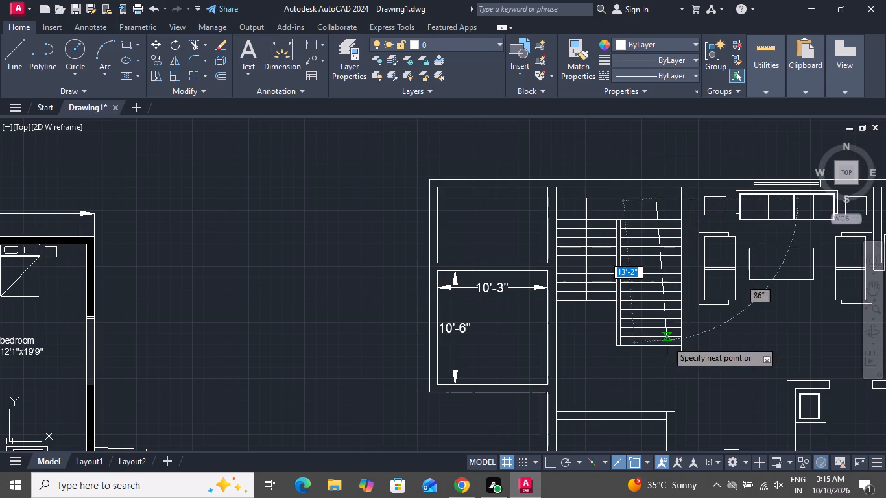
scroll(659, 359, "up", 3)
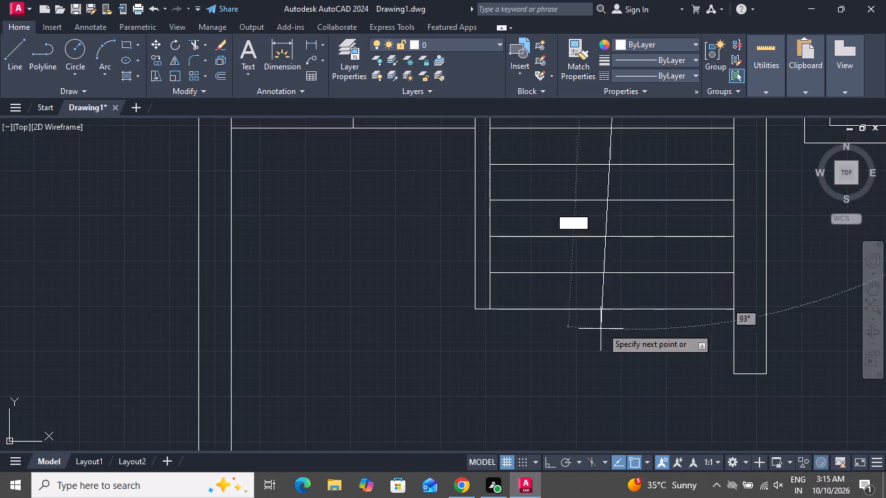
scroll(633, 314, "up", 1)
scroll(630, 329, "down", 1)
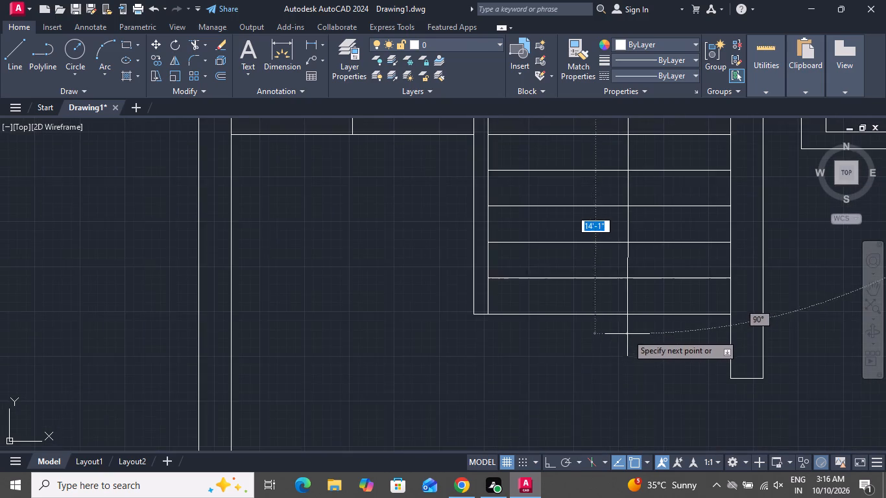
scroll(595, 380, "down", 2)
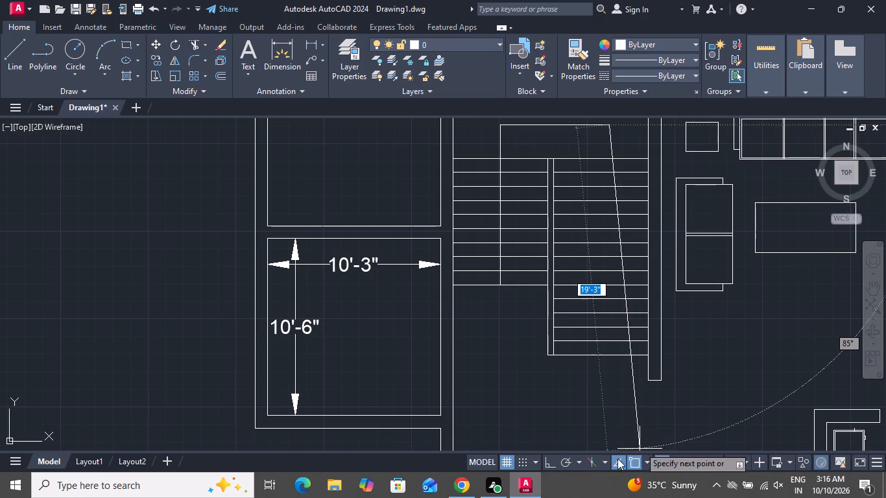
left_click(556, 460)
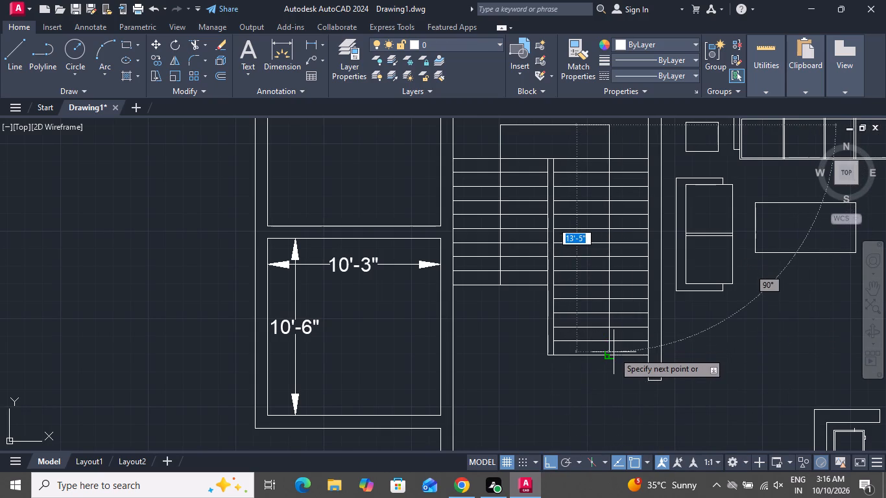
scroll(613, 353, "up", 4)
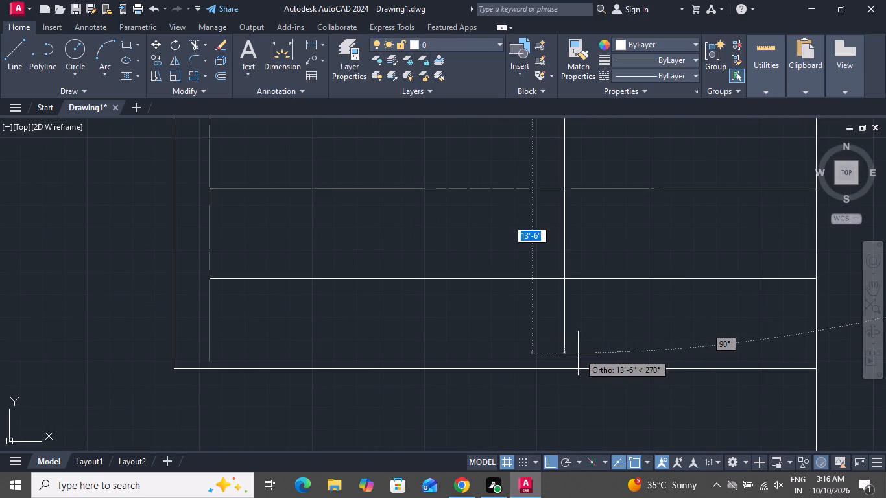
left_click(566, 365)
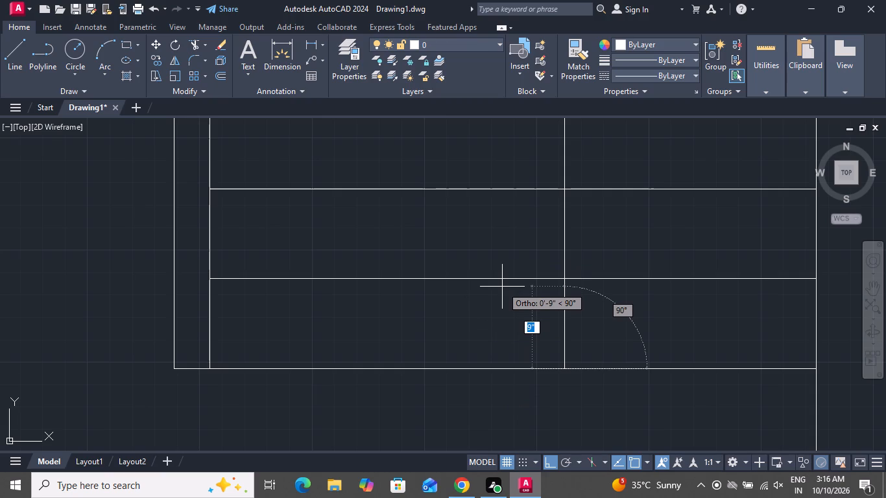
Draw a downward arrowhead from two short slanted lines, with Ortho off, at the direction line's end on the right flight's bottom tread.
left_click(550, 464)
left_click(536, 348)
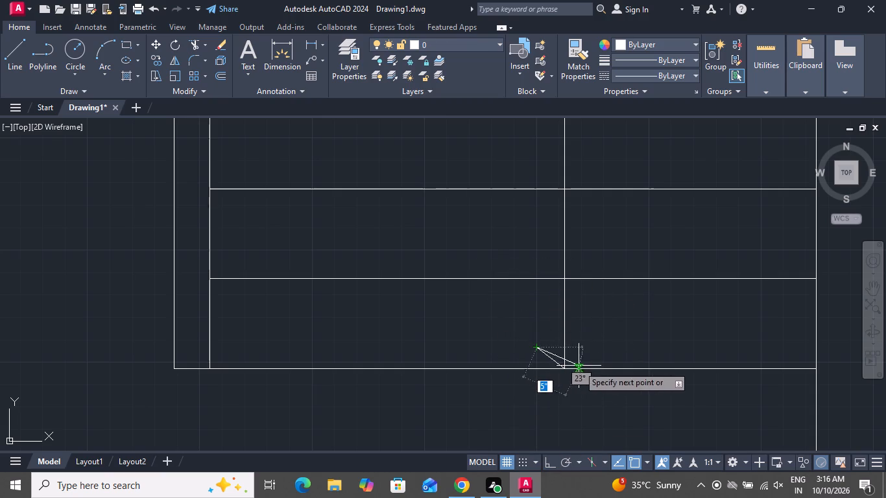
right_click(462, 323)
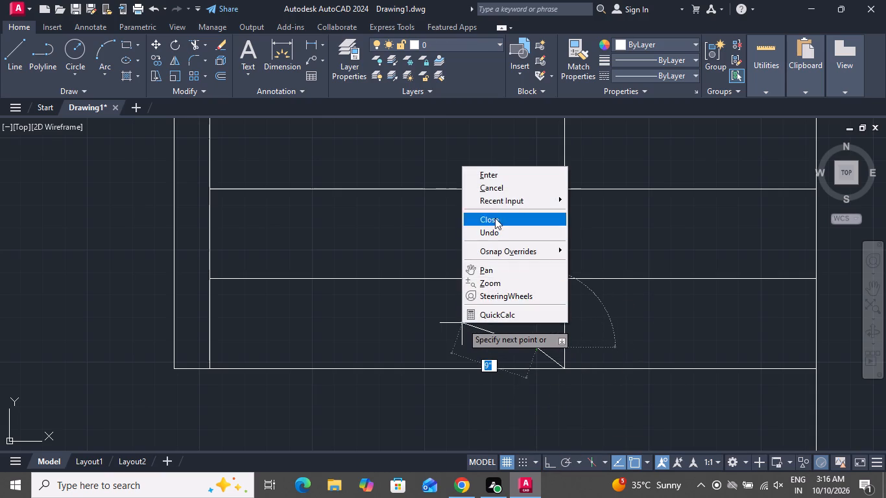
left_click(494, 191)
left_click(3, 57)
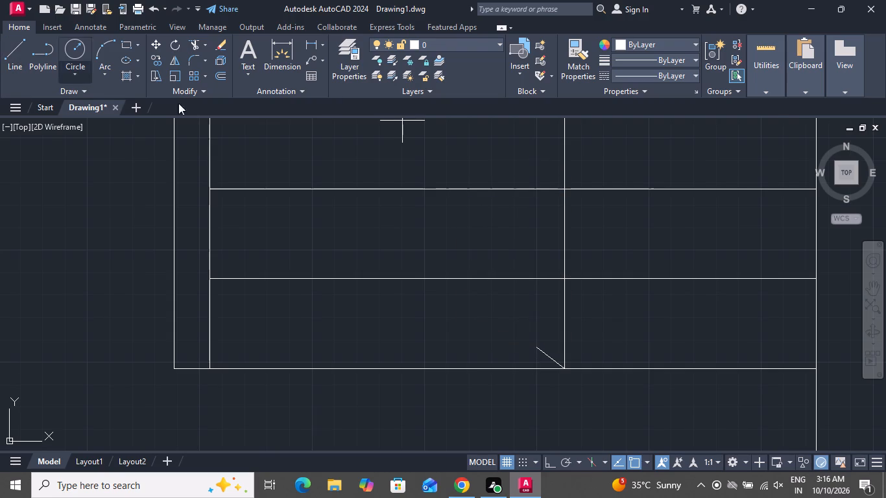
left_click(566, 367)
left_click(594, 350)
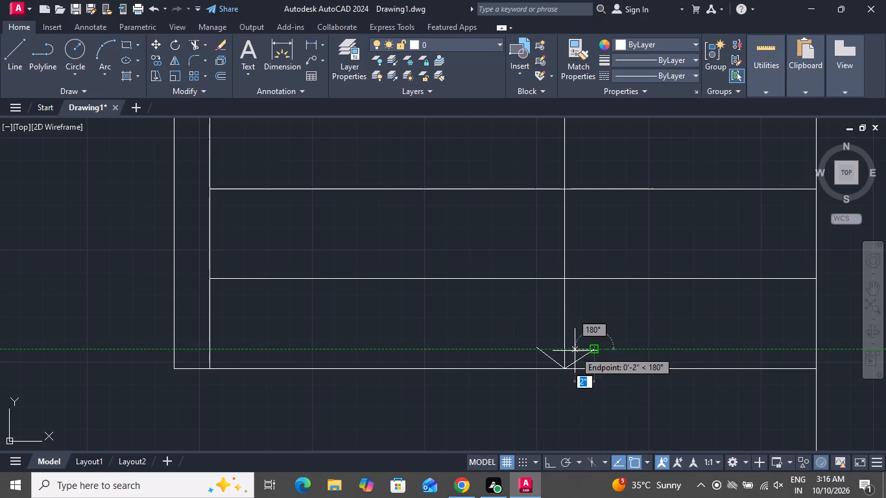
right_click(632, 345)
left_click(650, 225)
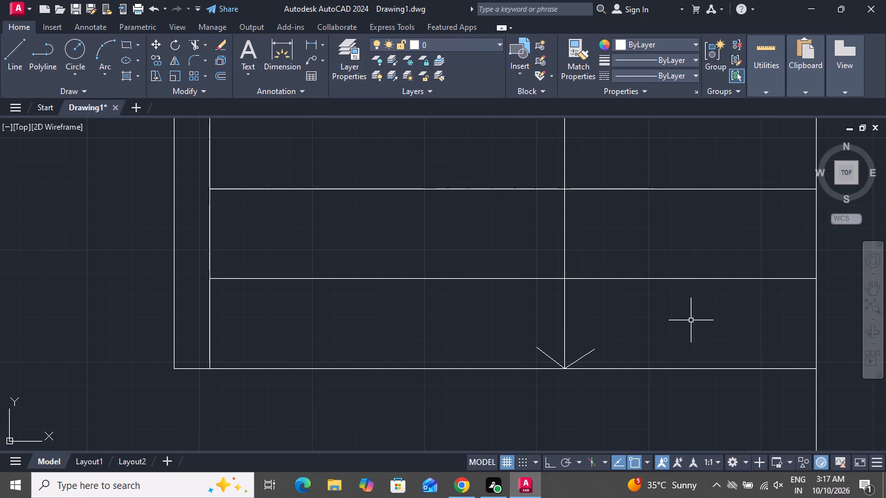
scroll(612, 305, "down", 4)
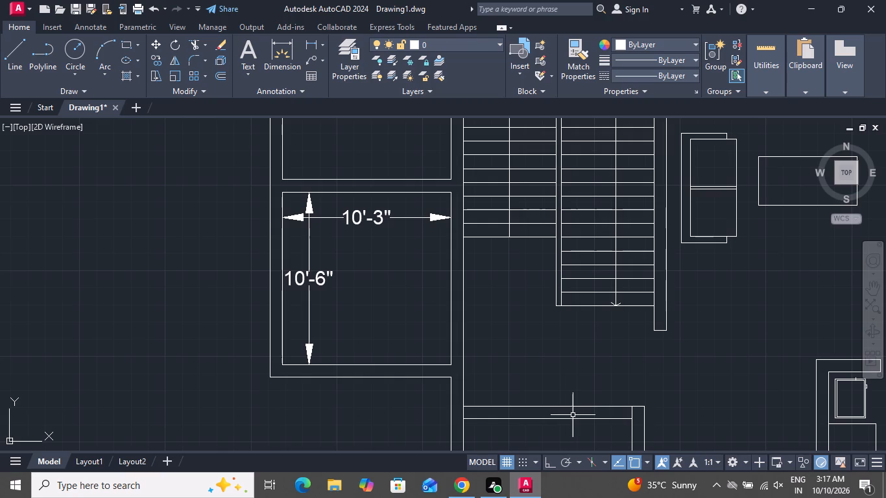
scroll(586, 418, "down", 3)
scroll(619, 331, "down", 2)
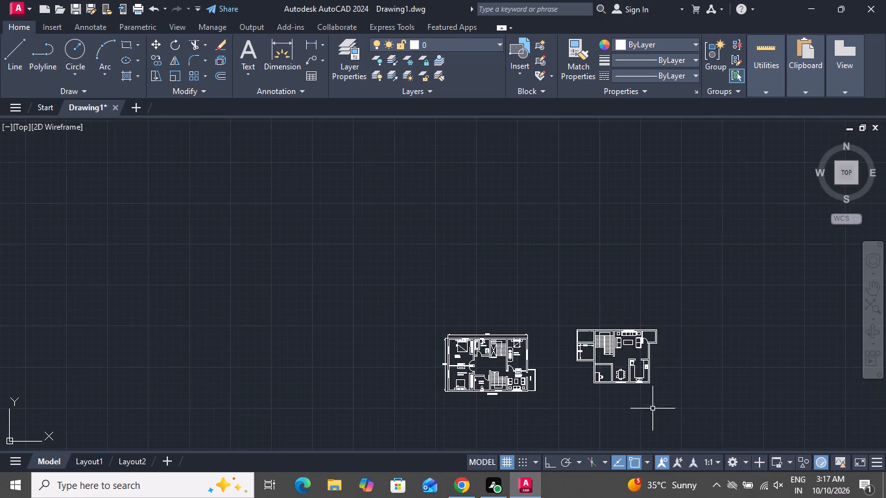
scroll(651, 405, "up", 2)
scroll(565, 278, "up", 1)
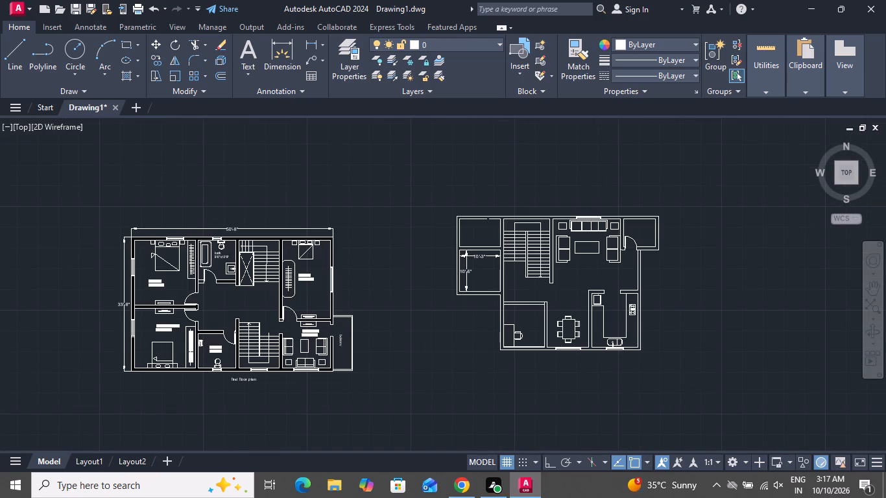
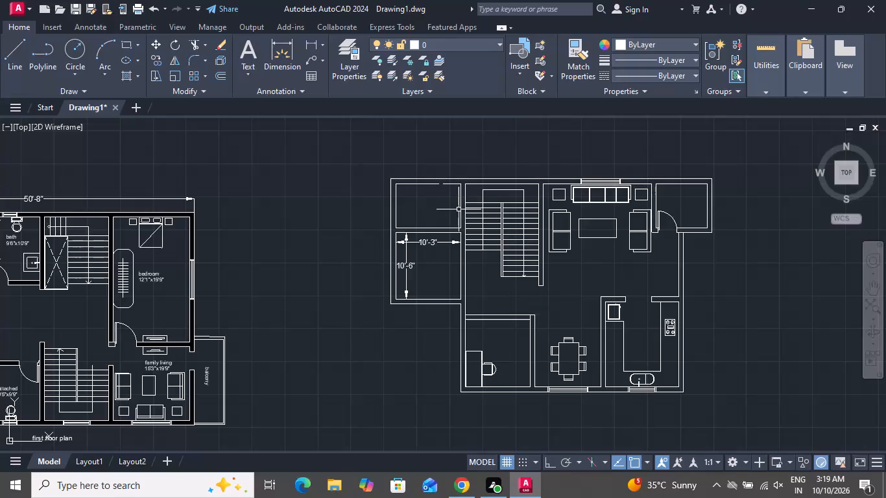
Draw a vertical line from the upper wall to the lower wall in the small room above the 10'-3" by 10'-6" room.
scroll(457, 211, "up", 1)
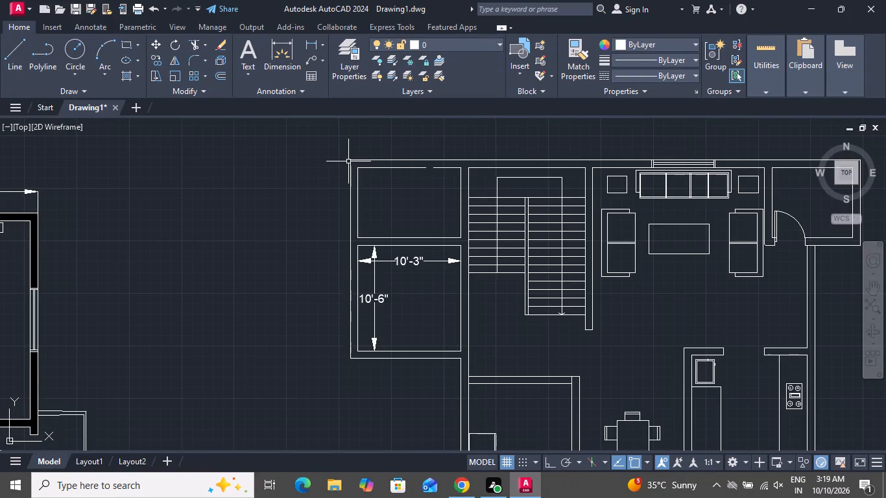
scroll(347, 161, "up", 1)
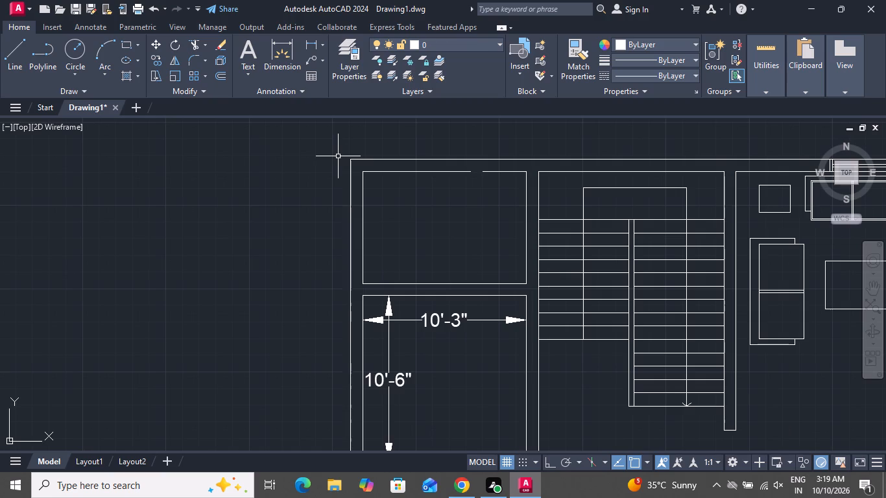
left_click(6, 42)
scroll(516, 226, "up", 1)
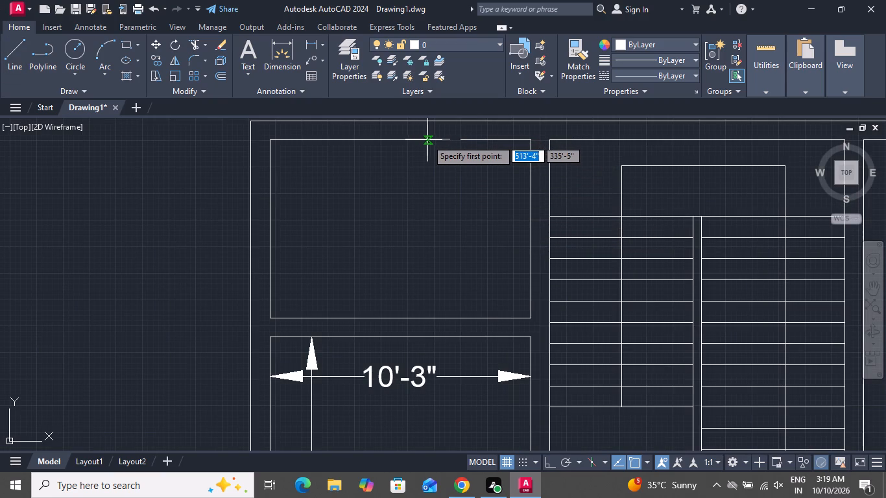
left_click(427, 139)
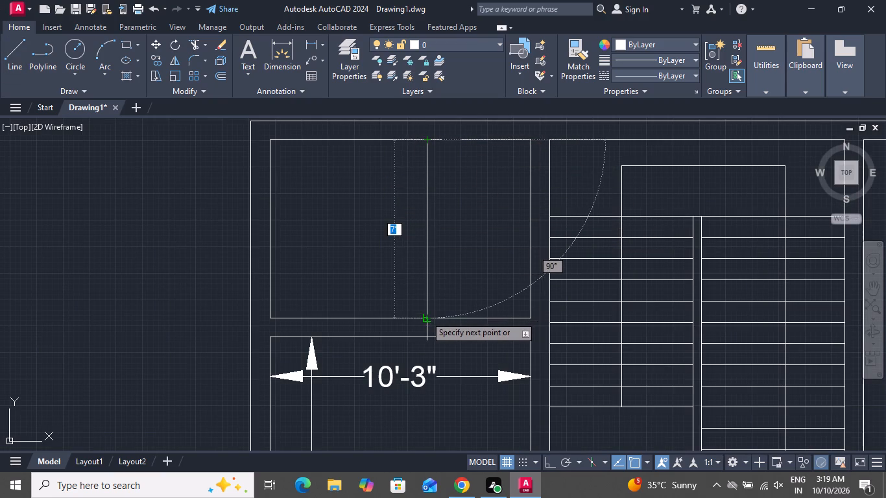
left_click(425, 316)
right_click(425, 316)
left_click(459, 333)
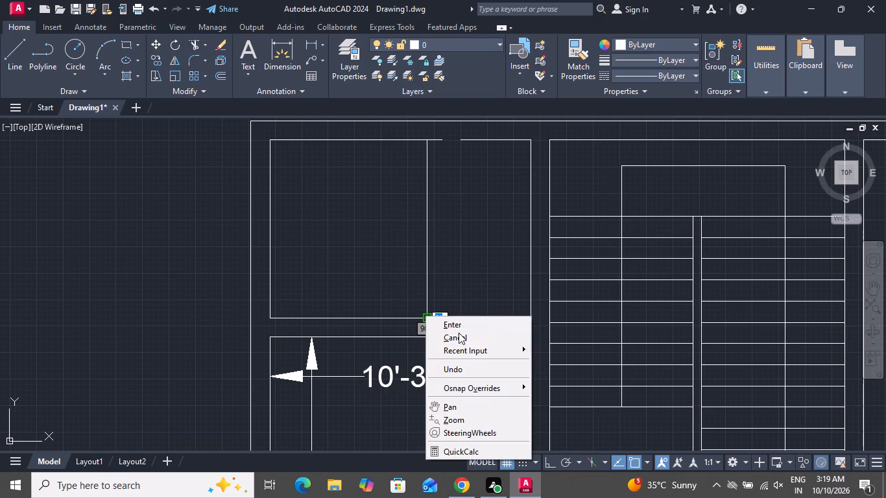
Offset the new vertical line 9" to the left to form the partition wall.
type("o")
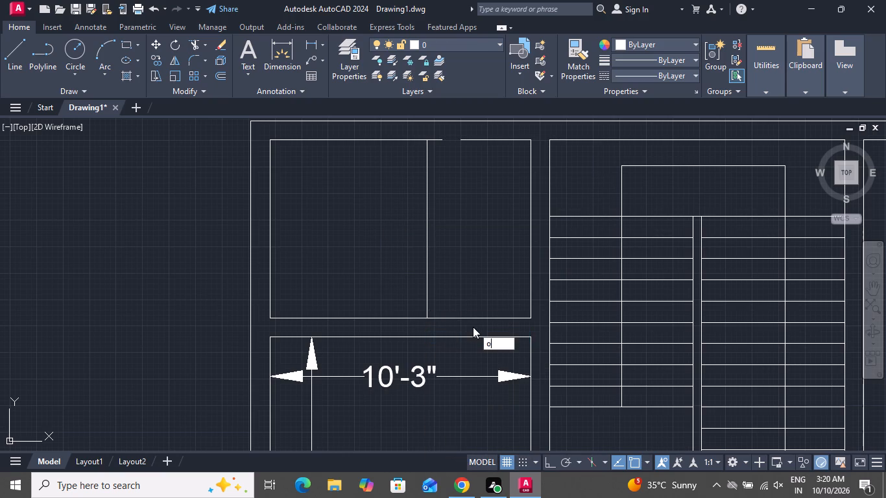
key("space")
key("9")
key("shift+quotedbl")
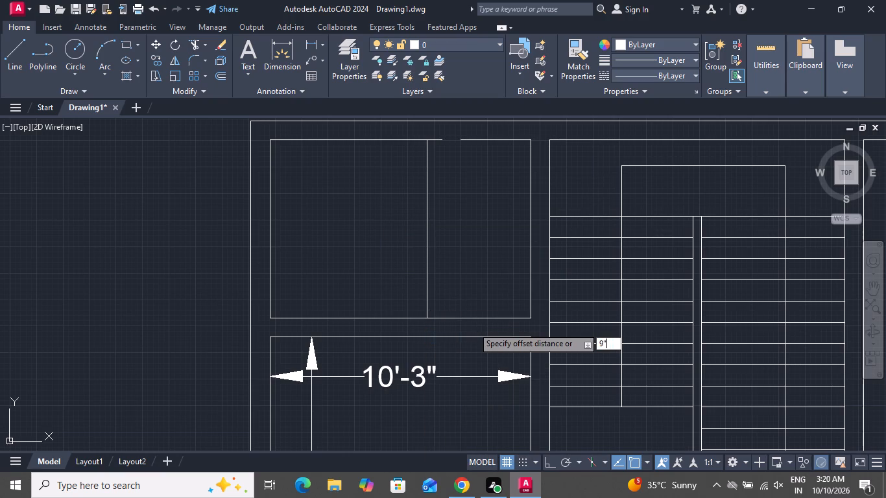
key("Return")
scroll(473, 327, "up", 1)
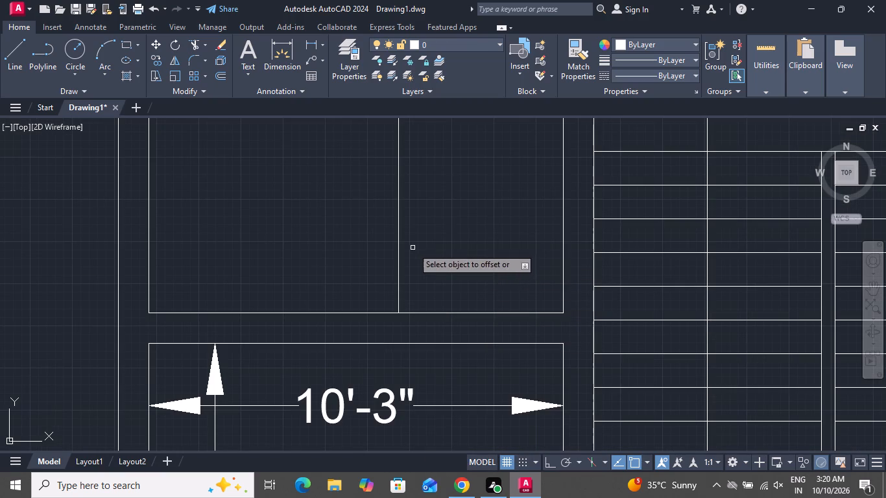
left_click(399, 265)
left_click(356, 265)
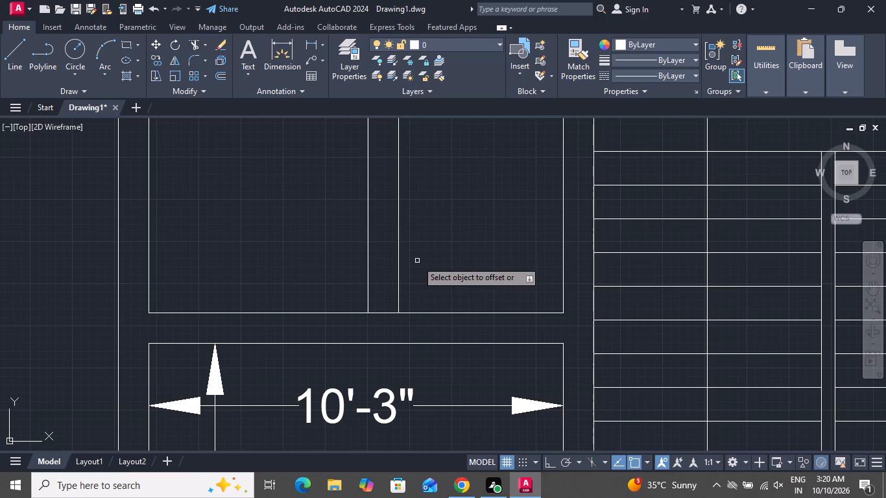
scroll(417, 261, "up", 1)
scroll(417, 261, "down", 3)
right_click(453, 248)
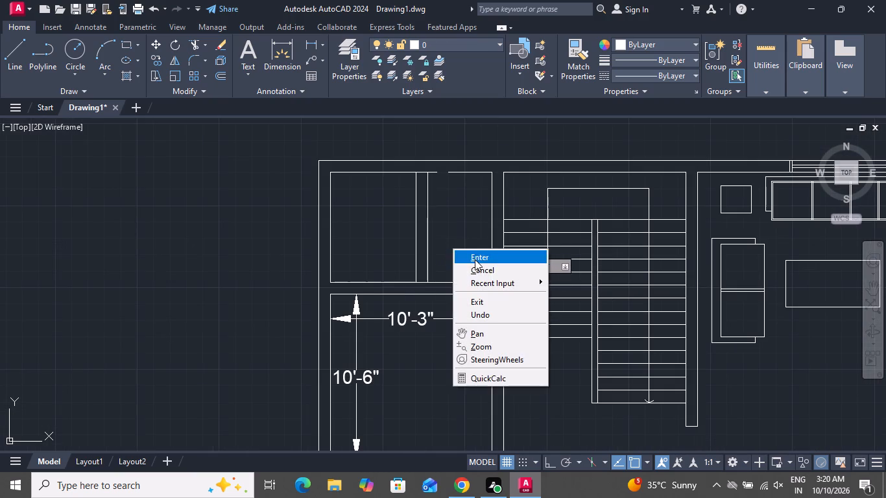
left_click(477, 270)
Close the 9" gap in the upper wall's inner line, just right of the partition, with a short horizontal line.
left_click(14, 53)
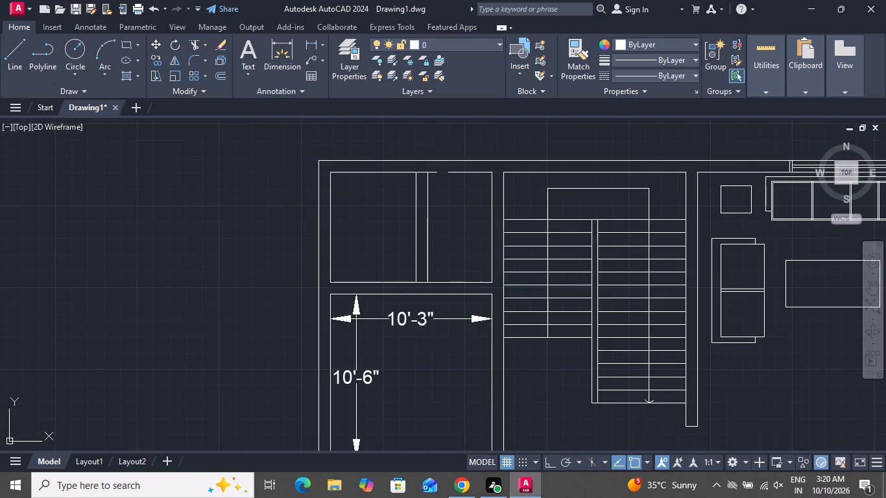
left_click(439, 172)
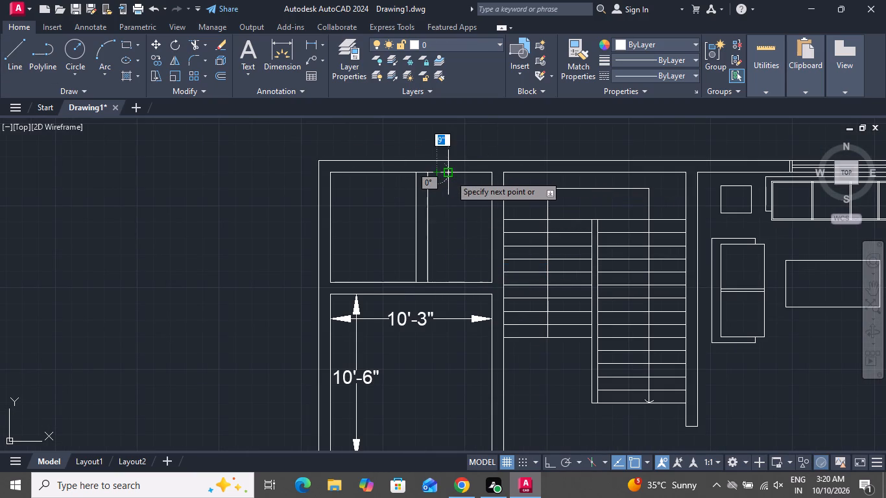
left_click(450, 175)
right_click(466, 202)
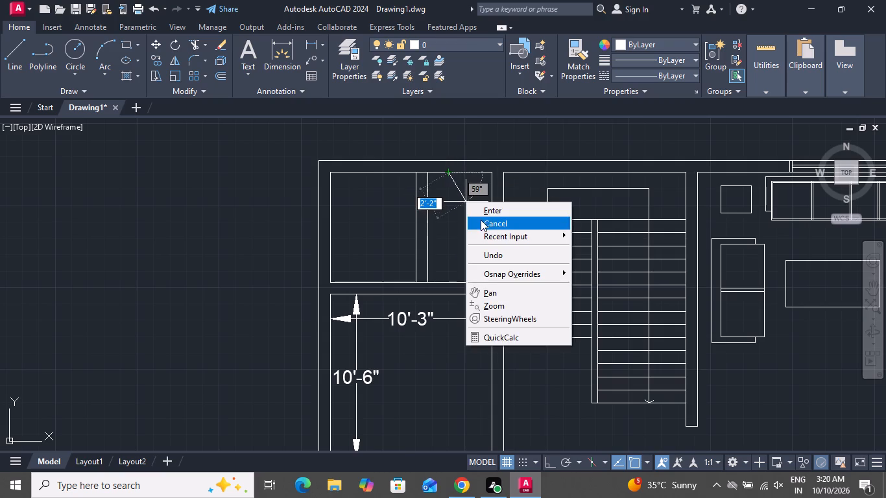
left_click(481, 220)
Trim the upper wall's inner line between the two partition lines so the partition opens into the wall.
scroll(402, 213, "up", 2)
scroll(402, 213, "down", 1)
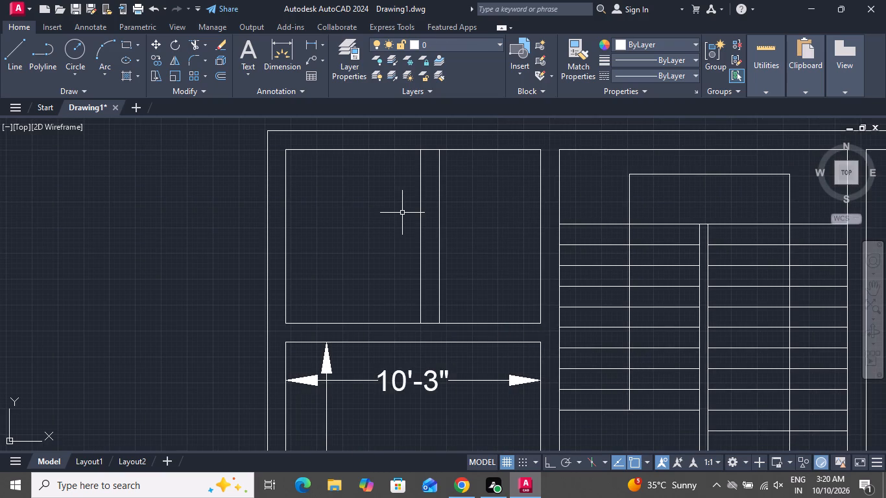
type("tr")
key("space")
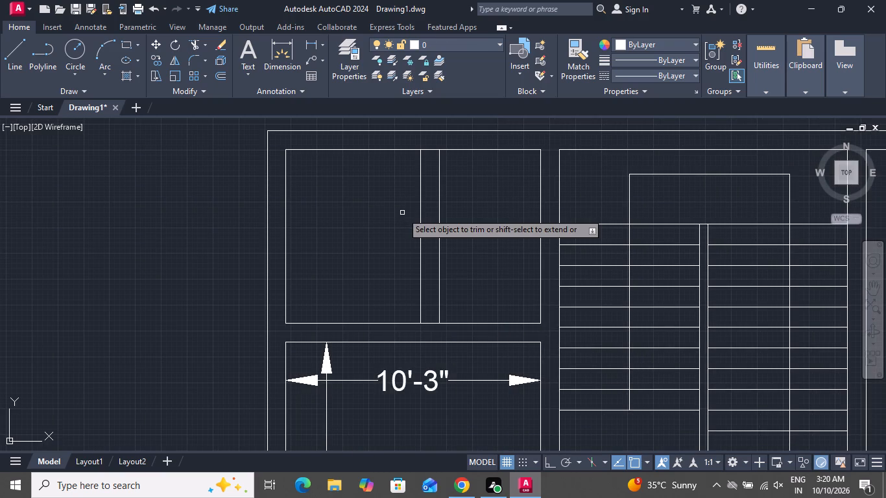
key("space")
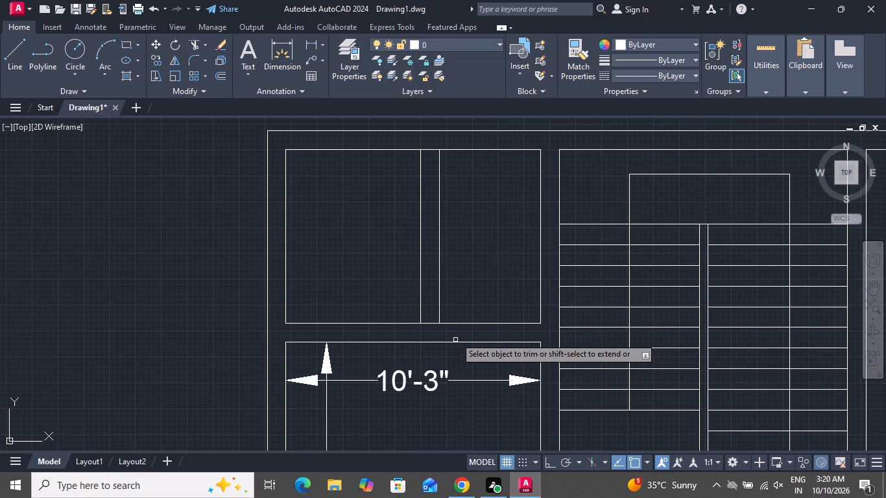
left_click(429, 148)
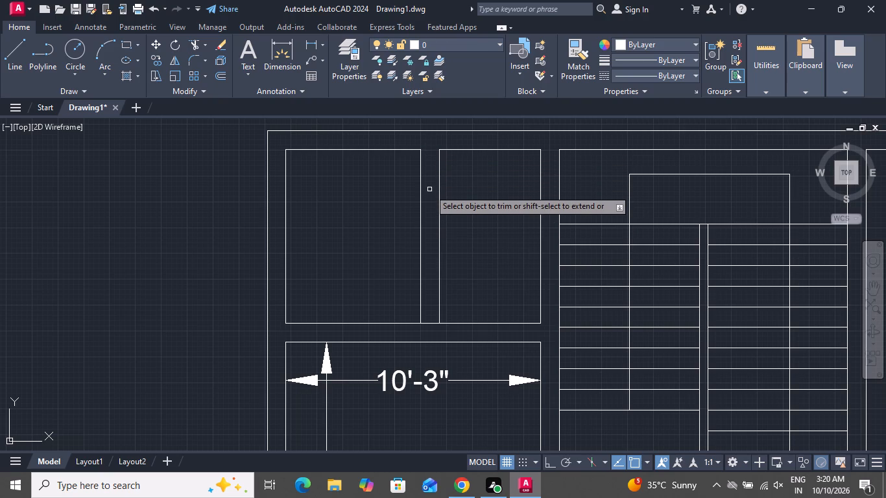
scroll(424, 261, "up", 1)
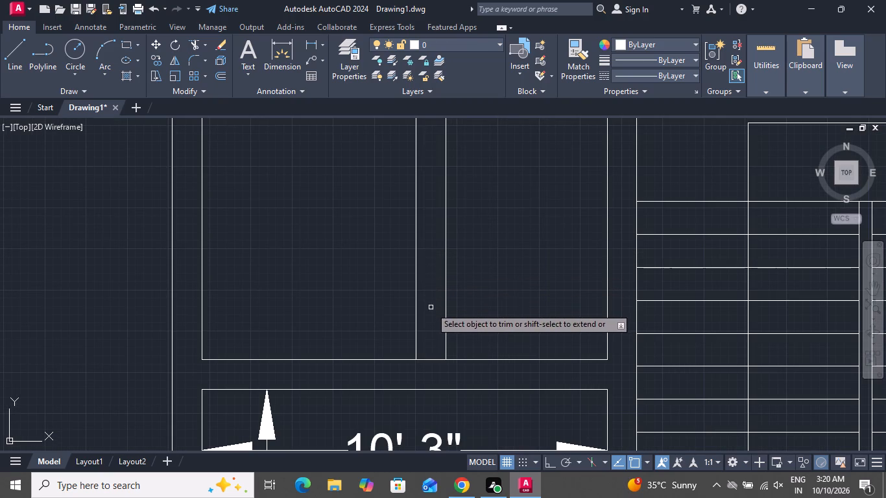
right_click(430, 338)
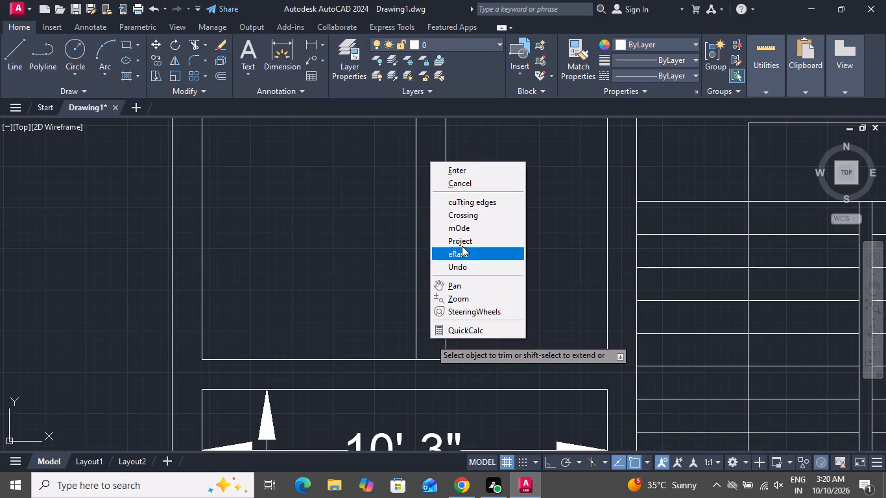
left_click(466, 187)
Draw a short horizontal line across the partition from the left partition line's midpoint to the right partition line.
left_click(21, 48)
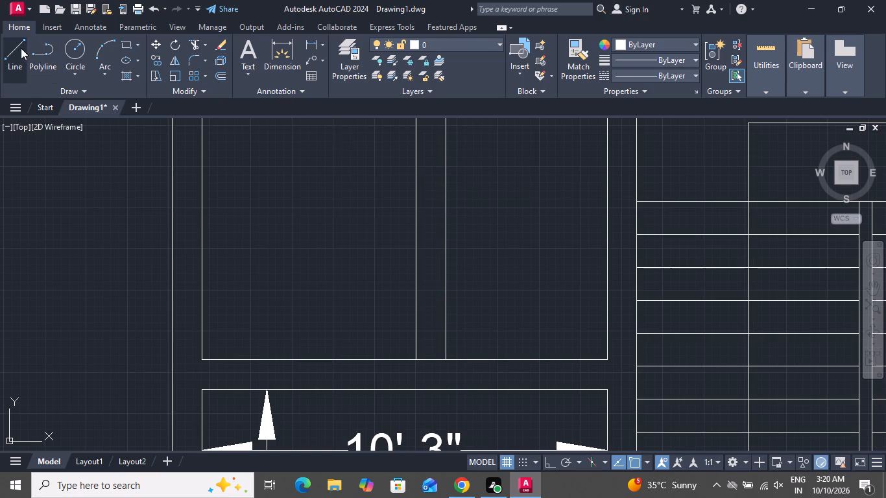
scroll(289, 239, "down", 2)
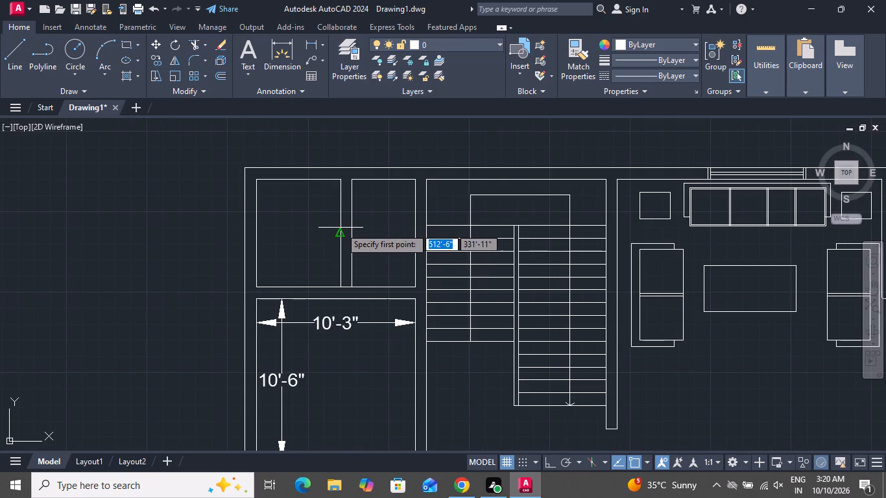
left_click(341, 228)
left_click(353, 233)
right_click(353, 233)
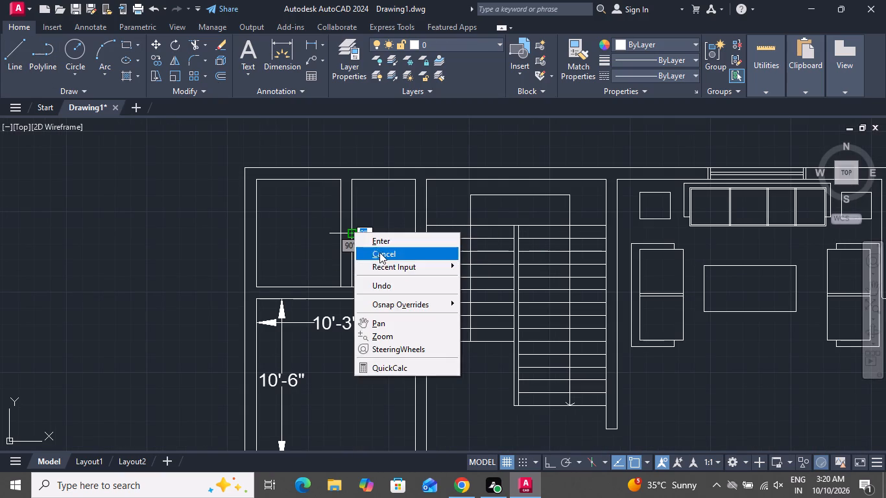
left_click(381, 247)
Draw a short horizontal door jamb line across the partition just above its lower end.
scroll(340, 233, "down", 1)
scroll(339, 233, "up", 2)
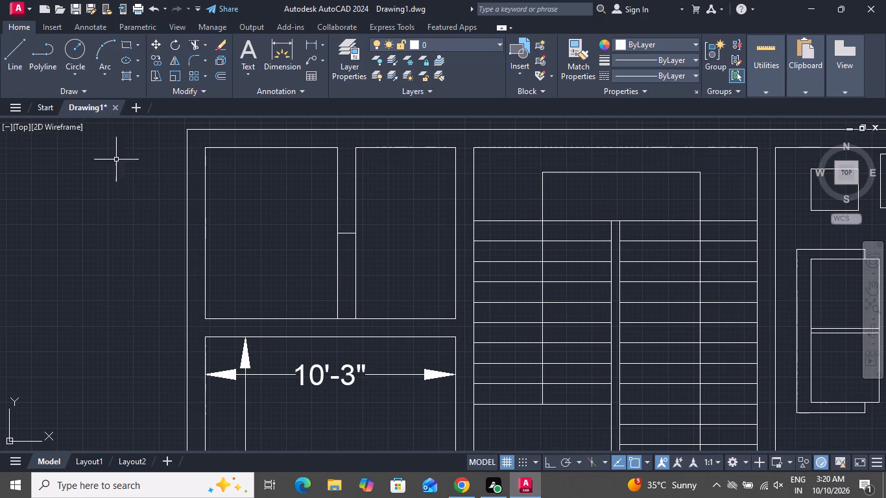
left_click(19, 64)
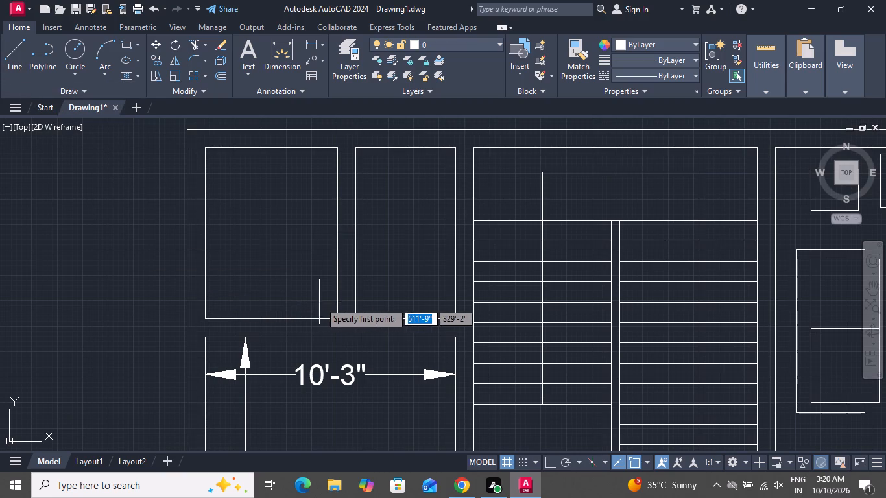
scroll(337, 307, "up", 3)
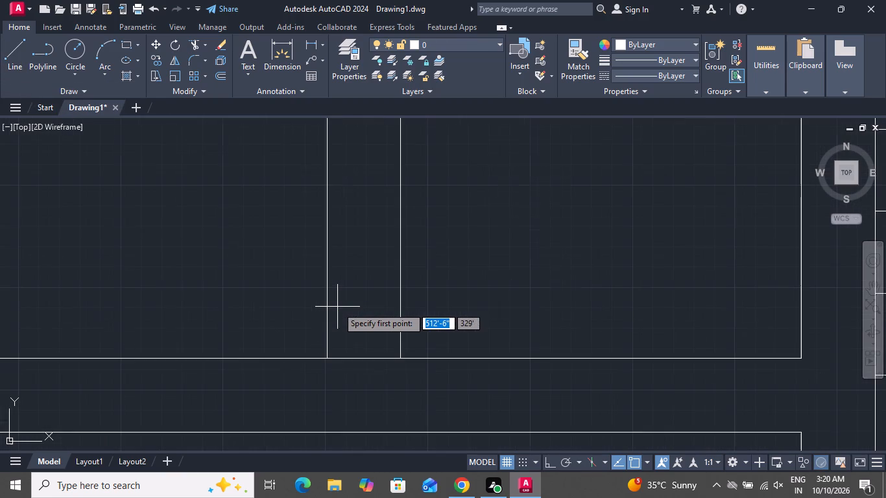
left_click(326, 313)
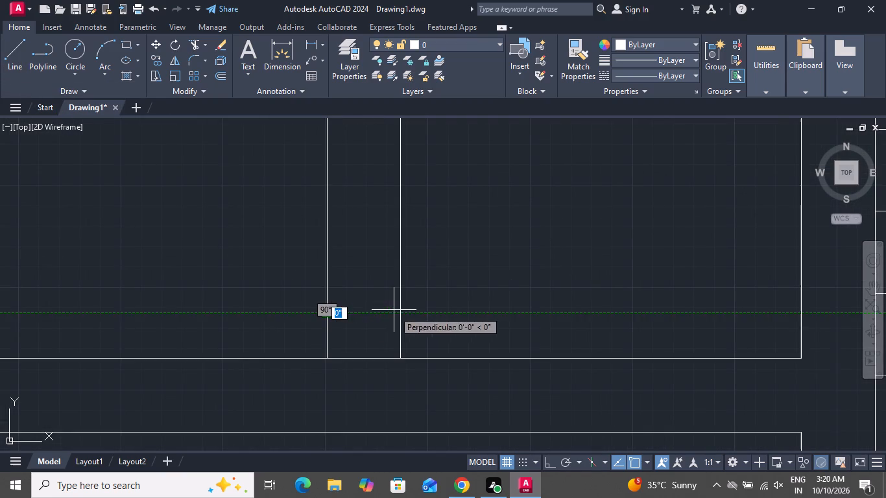
left_click(399, 313)
right_click(398, 307)
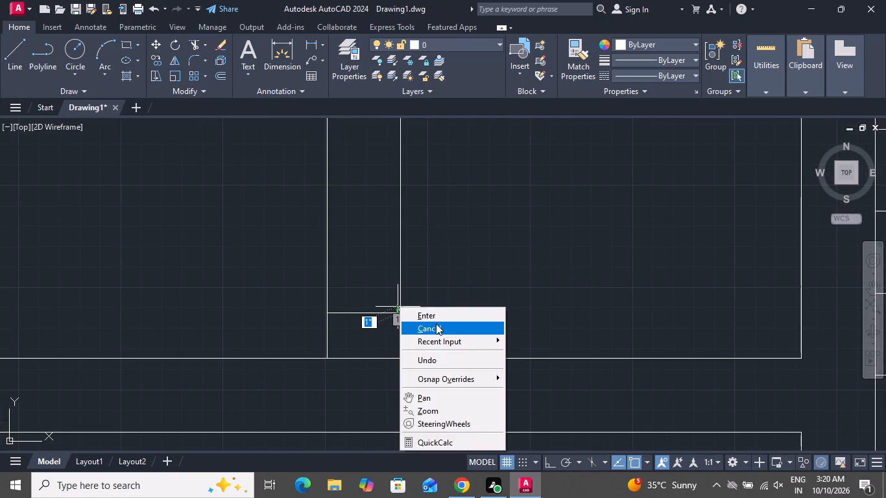
left_click(436, 324)
Draw a 2' horizontal door leaf line leftward from the midpoint of the lower jamb line.
scroll(442, 290, "down", 1)
scroll(447, 287, "up", 1)
scroll(453, 276, "down", 3)
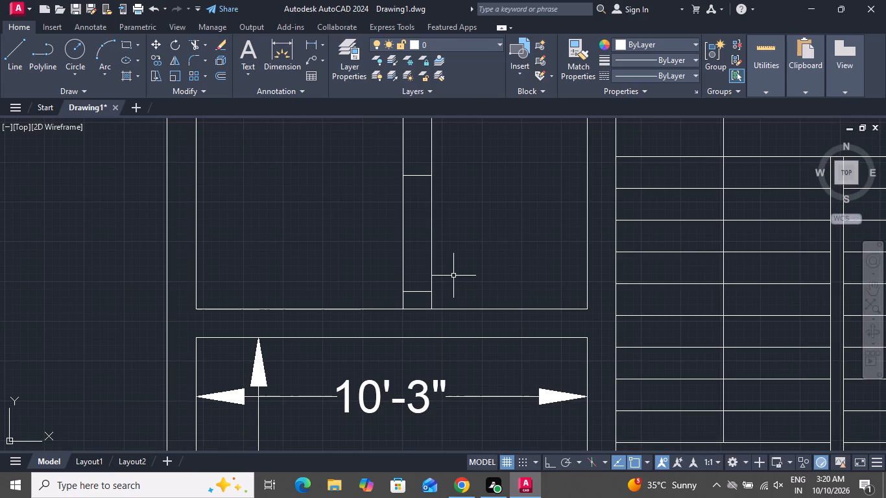
left_click(12, 50)
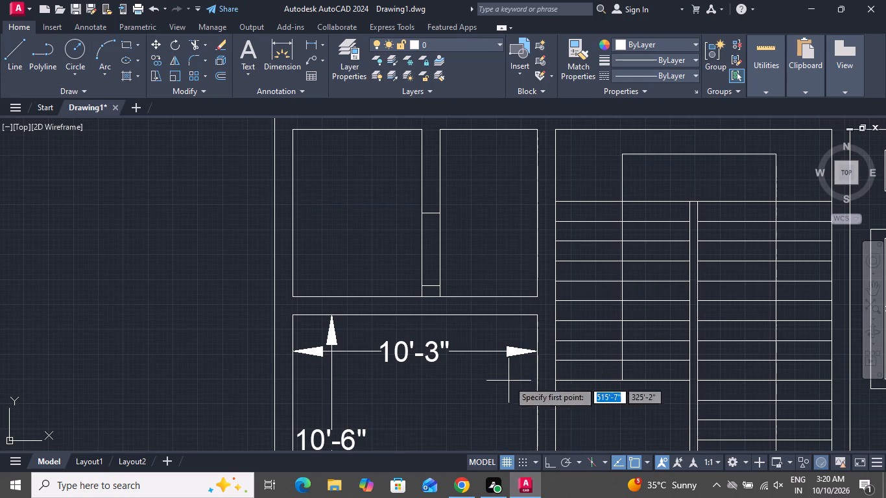
left_click(433, 287)
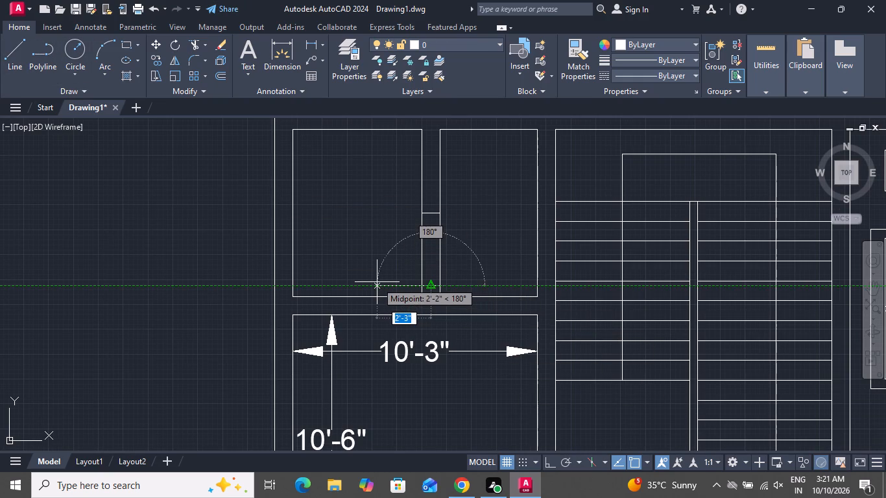
key("2")
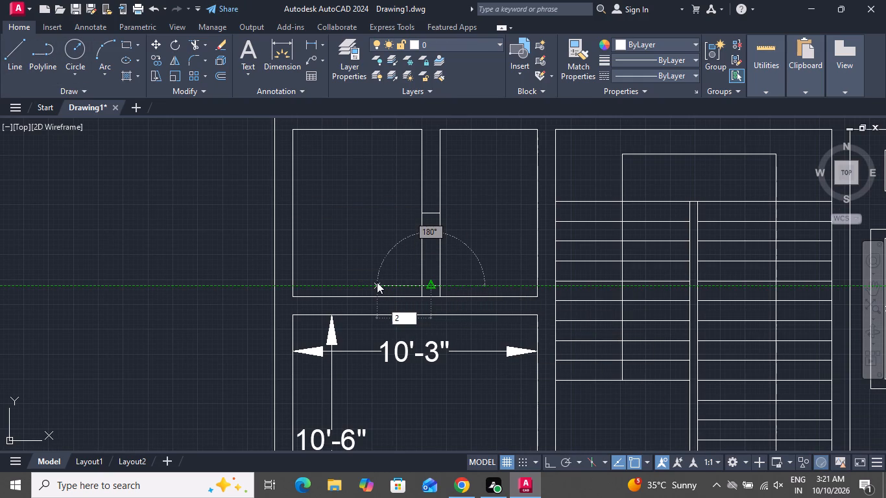
key("apostrophe")
key("Return")
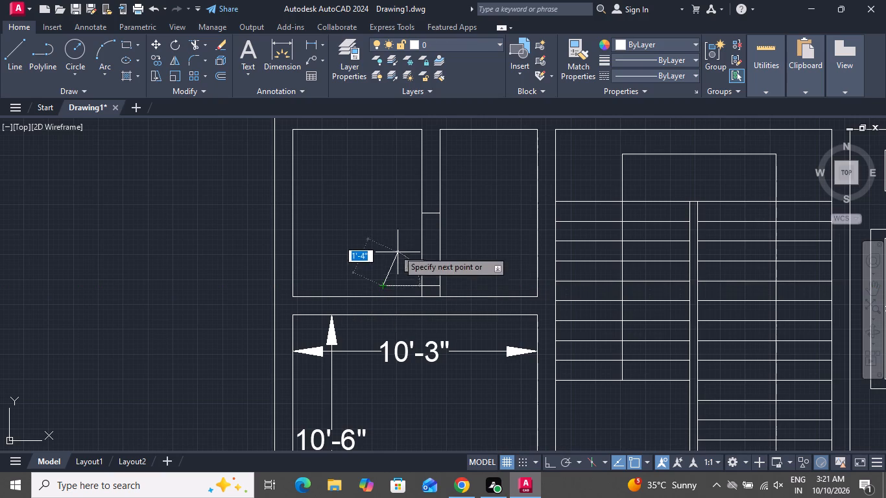
right_click(398, 243)
left_click(433, 265)
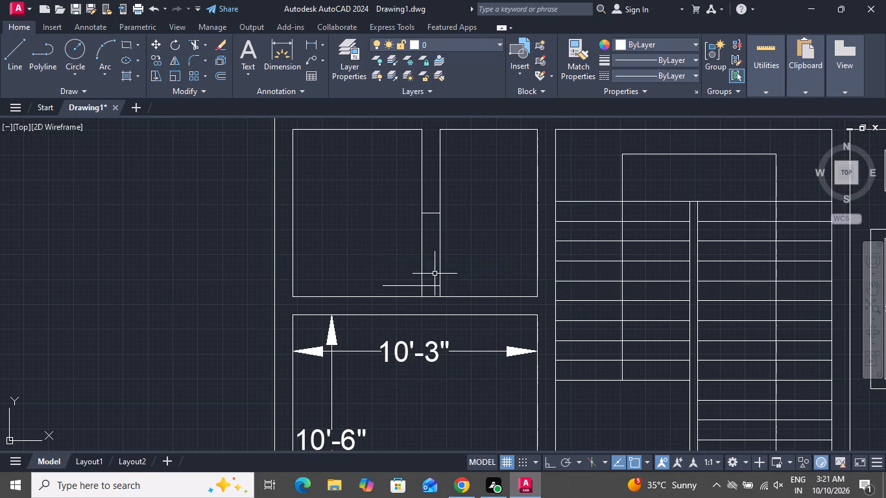
Offset the lower jamb line 2' upward within the partition to mark the other side of the door opening.
type("o 2")
key("apostrophe")
key("Return")
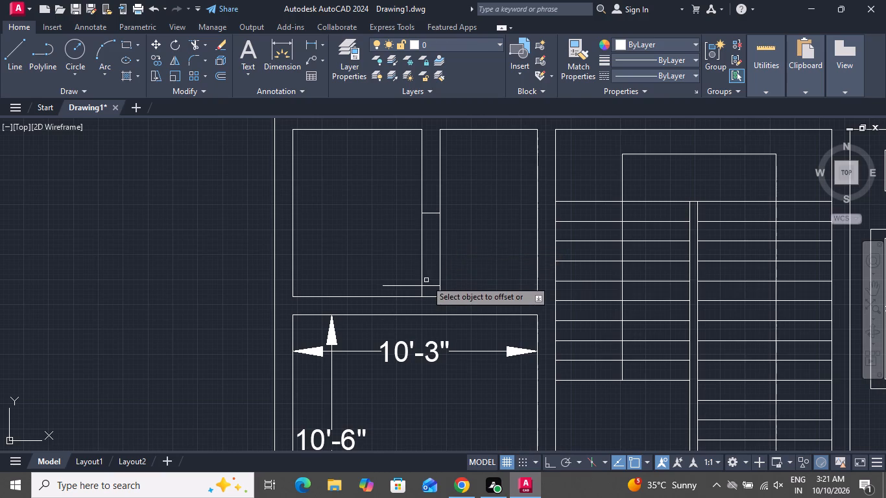
scroll(429, 289, "up", 2)
left_click(431, 281)
left_click(435, 197)
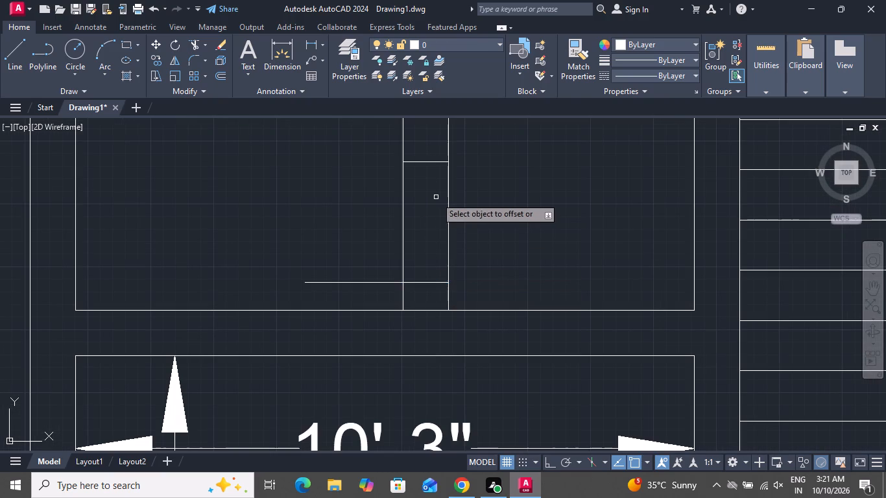
Offset the door leaf line 2" upward to give the door leaf its thickness.
right_click(437, 199)
left_click(464, 218)
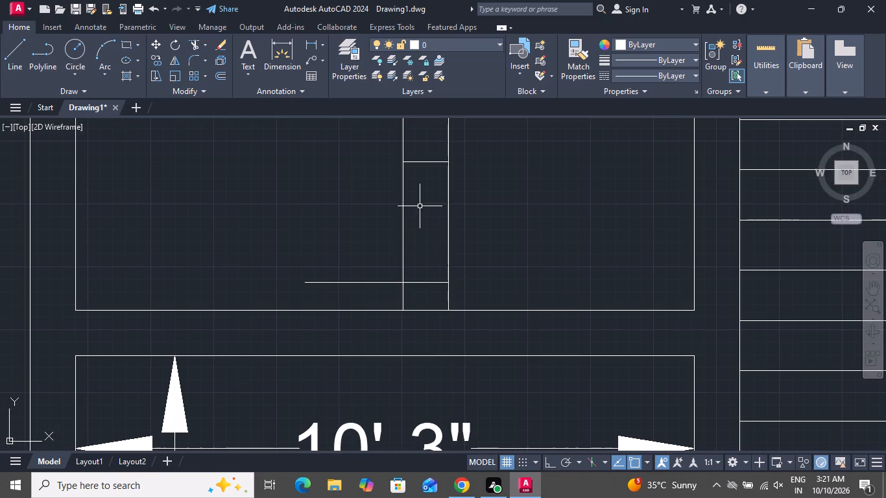
type("o 2")
key("shift+quotedbl")
key("Return")
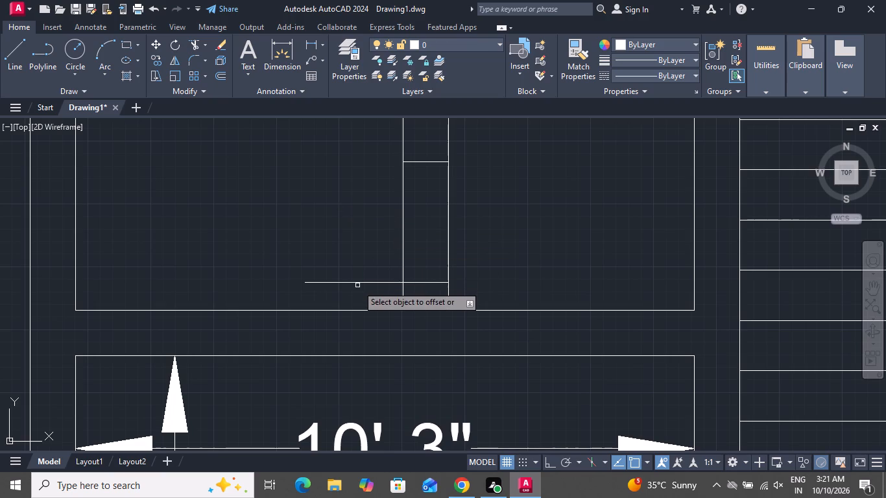
left_click(357, 283)
left_click(354, 250)
right_click(363, 224)
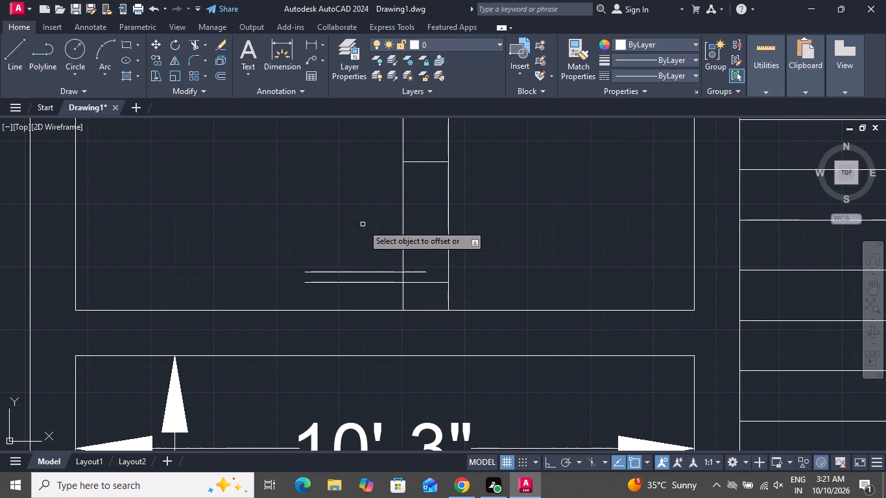
left_click(383, 244)
Draw the door swing arc from the upper jamb line's midpoint through the upper leaf line's free end to the lower leaf line's end.
scroll(347, 235, "down", 1)
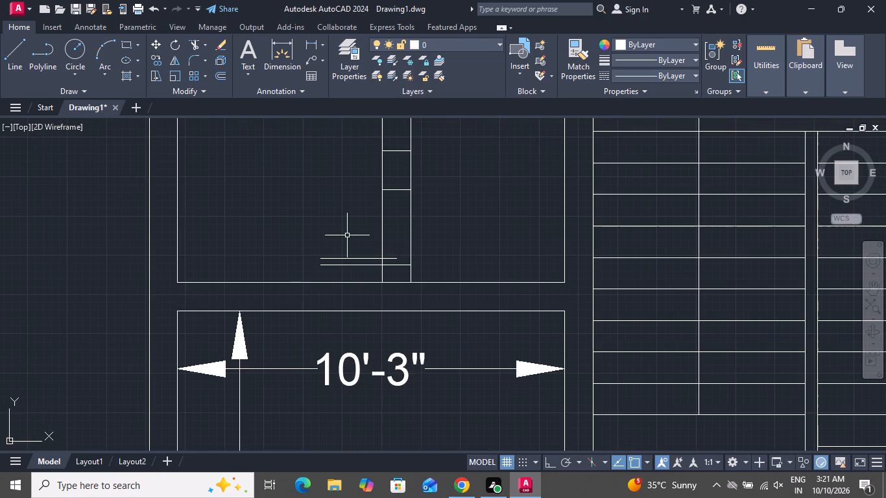
key("a")
key("space")
left_click(395, 189)
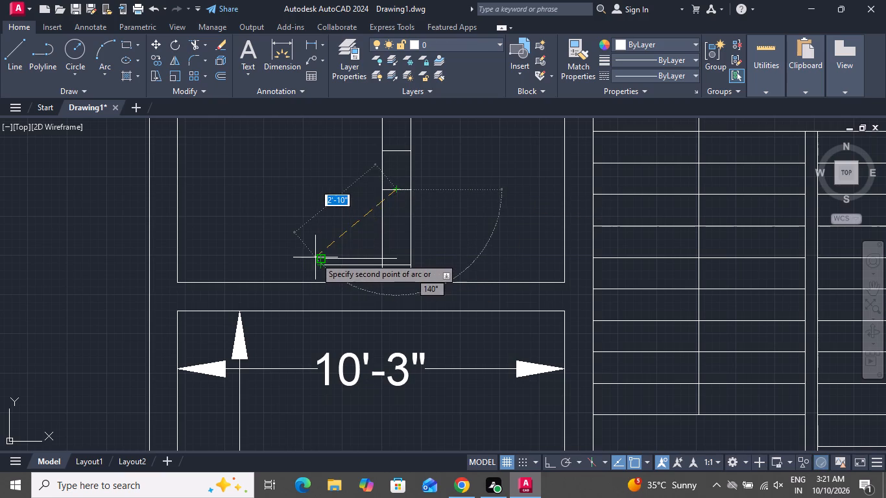
scroll(324, 256, "up", 2)
scroll(324, 256, "down", 1)
scroll(328, 257, "up", 1)
scroll(328, 257, "down", 1)
scroll(328, 257, "up", 1)
left_click(306, 263)
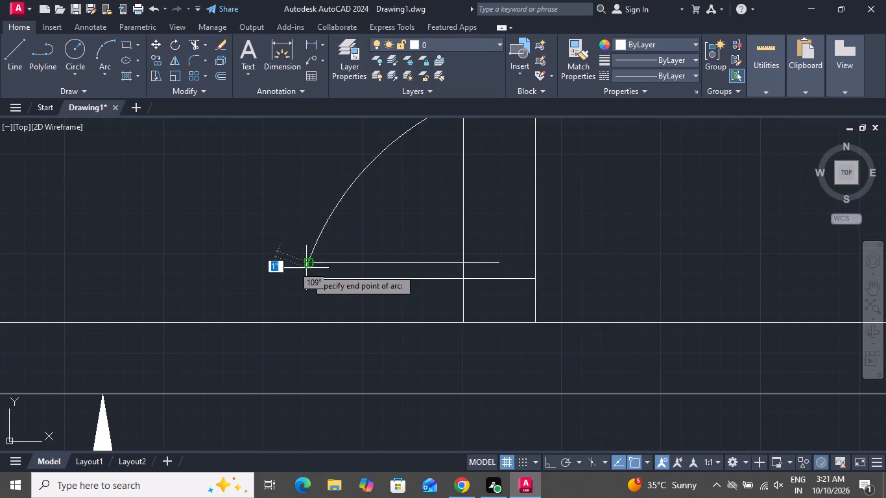
left_click(307, 276)
Trim away the spare cross line above the door, the partition lines across the opening, and the wall line beneath the partition.
scroll(355, 303, "down", 2)
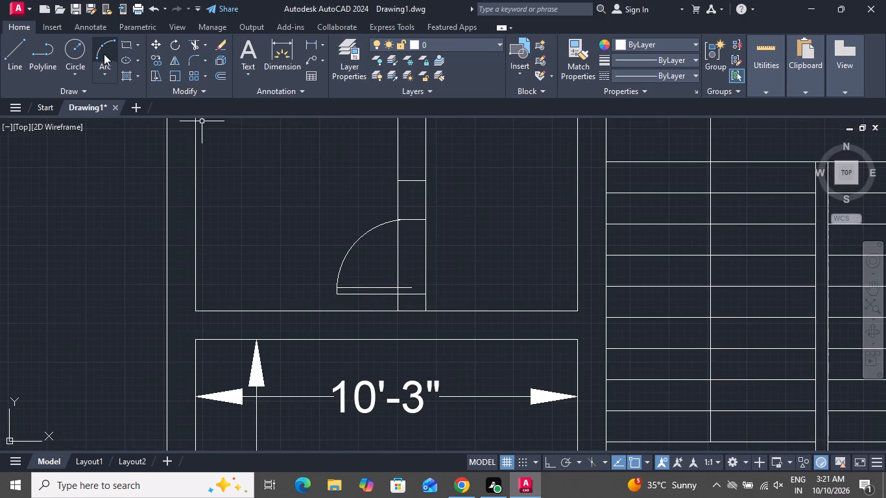
left_click(193, 43)
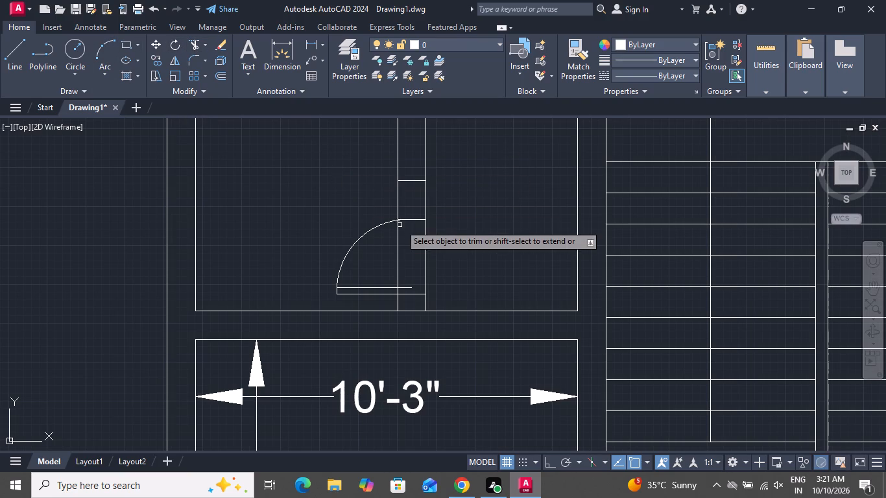
left_click(407, 182)
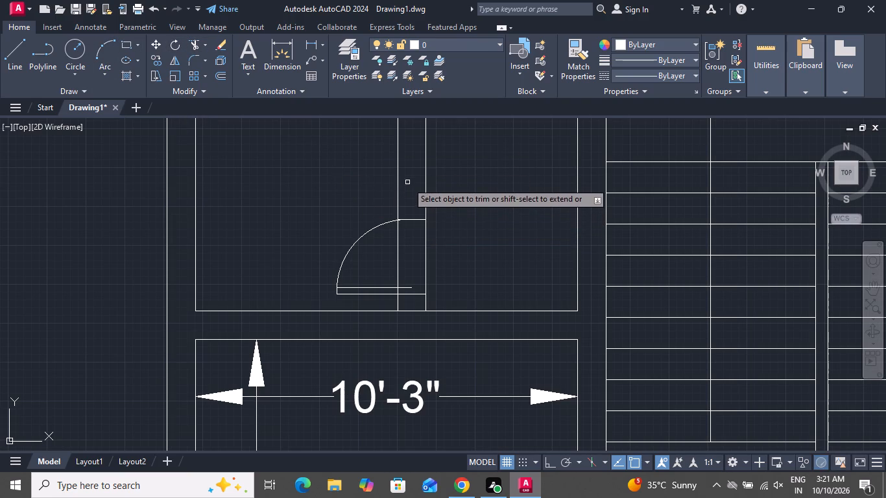
left_click(433, 251)
left_click(382, 251)
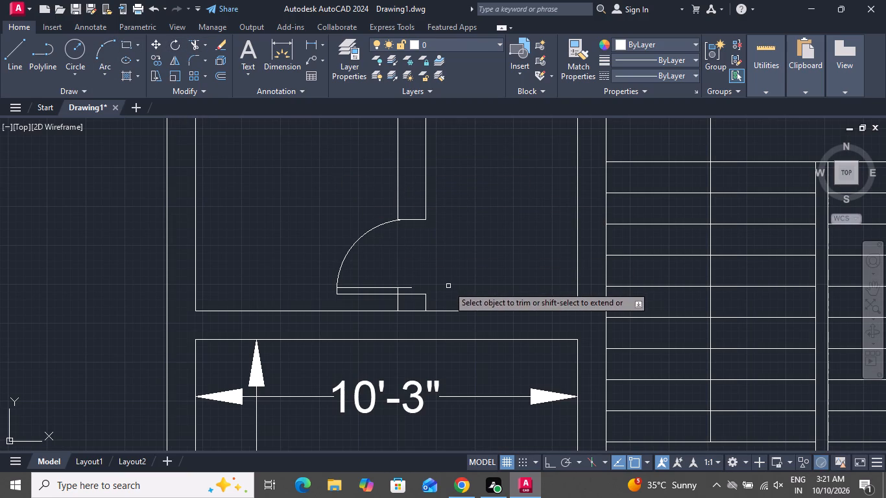
left_click_drag(413, 309, 410, 316)
left_click(410, 320)
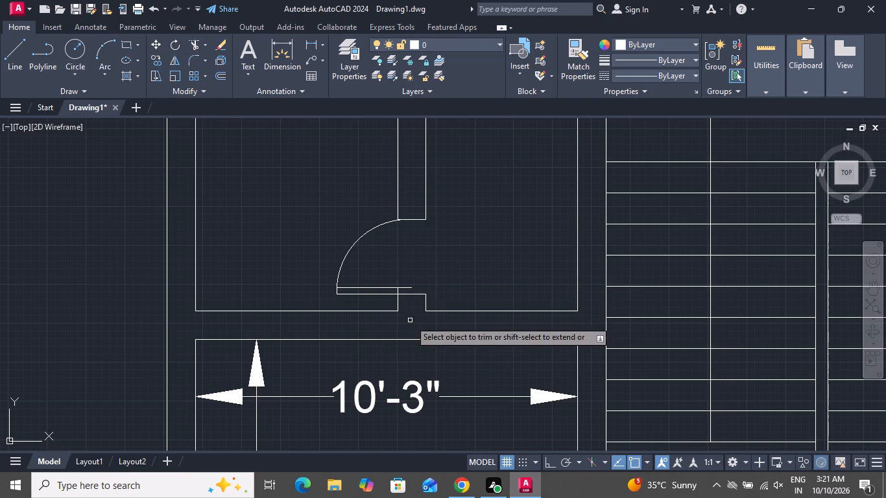
right_click(439, 270)
left_click(457, 290)
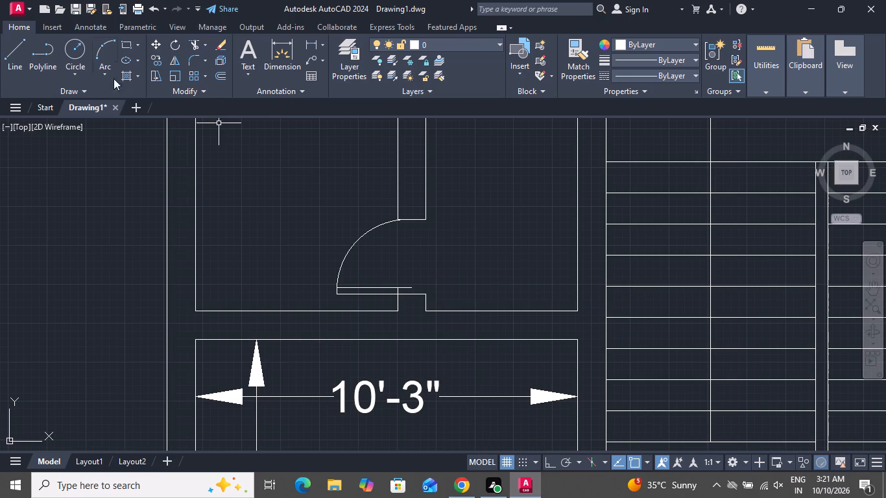
Draw a short vertical line closing the door leaf's hinge end at the lower jamb line's midpoint.
left_click(16, 56)
scroll(435, 314, "up", 2)
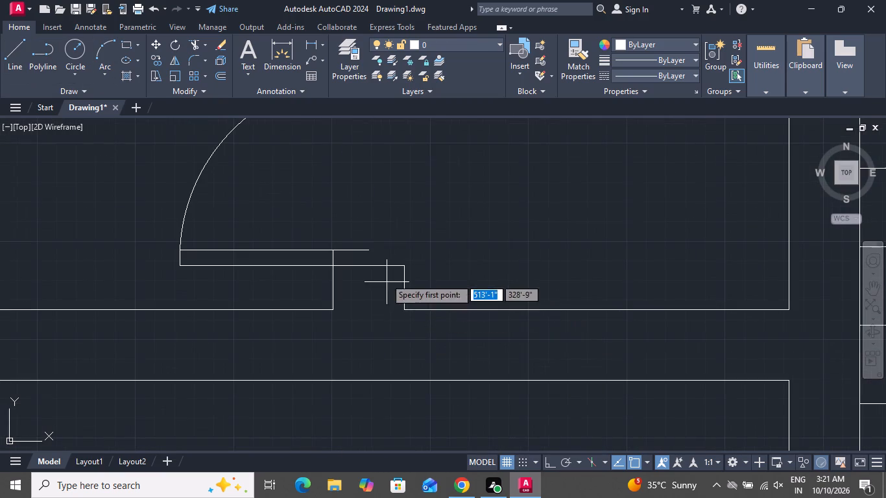
left_click(368, 253)
left_click(368, 266)
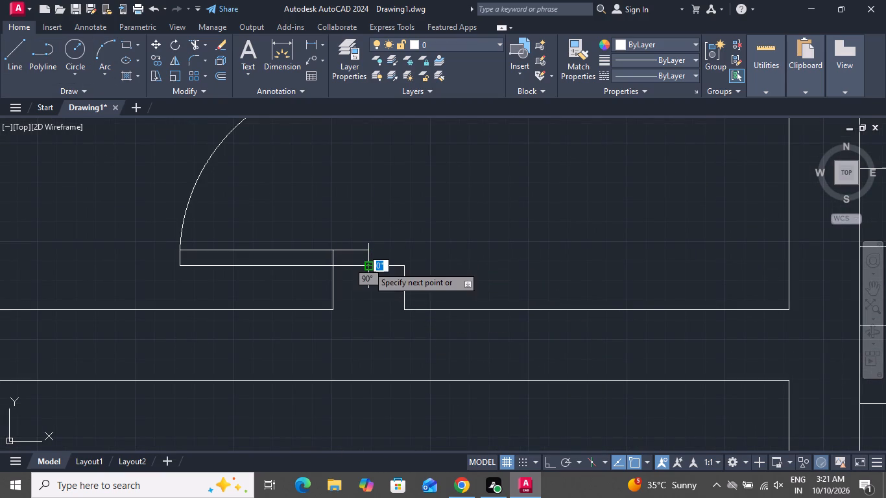
right_click(368, 267)
left_click(385, 289)
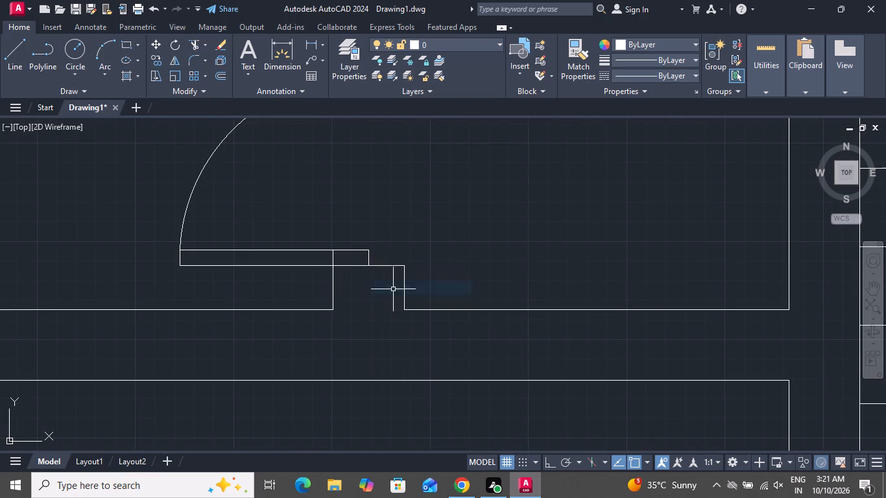
Draw a horizontal line about 5'-5" long across the upper part of the room left of the partition, from outer wall to partition.
scroll(382, 273, "down", 3)
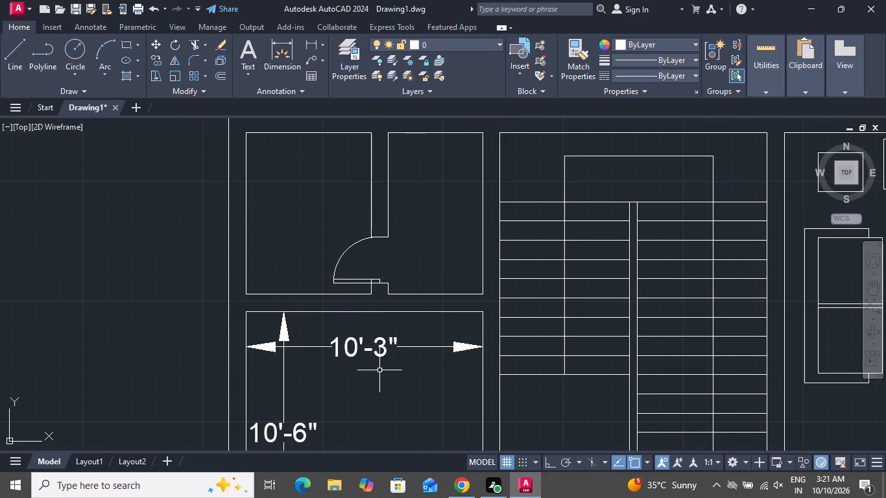
scroll(379, 379, "up", 1)
scroll(379, 379, "down", 3)
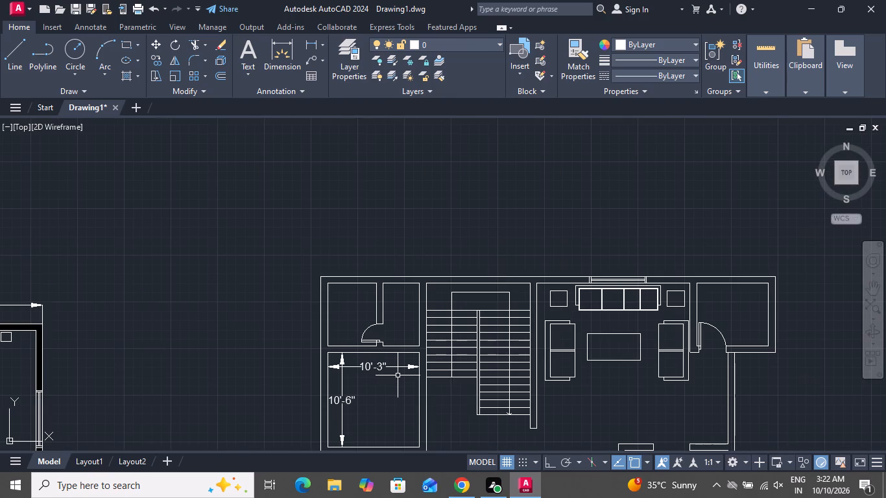
left_click(22, 45)
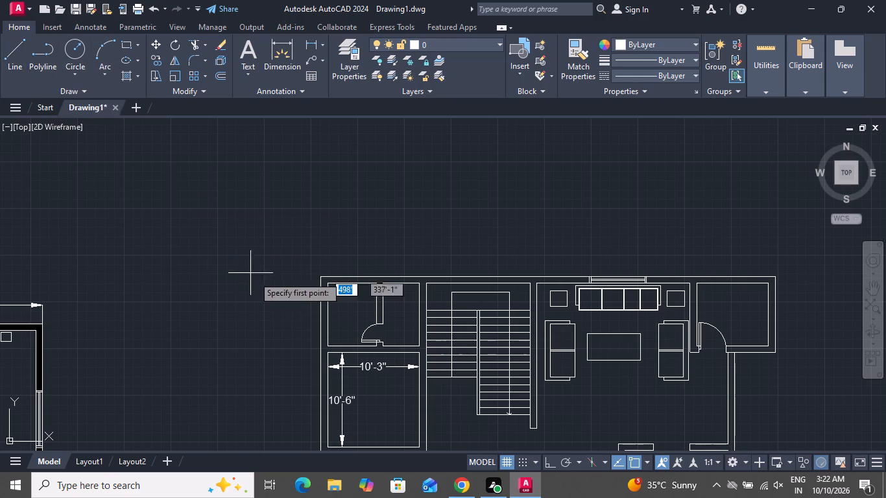
scroll(302, 316, "up", 3)
scroll(366, 278, "down", 1)
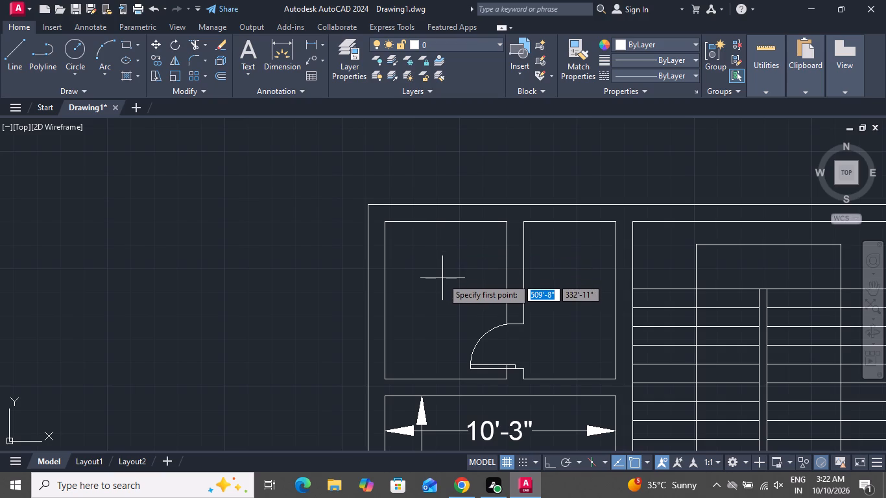
left_click(386, 268)
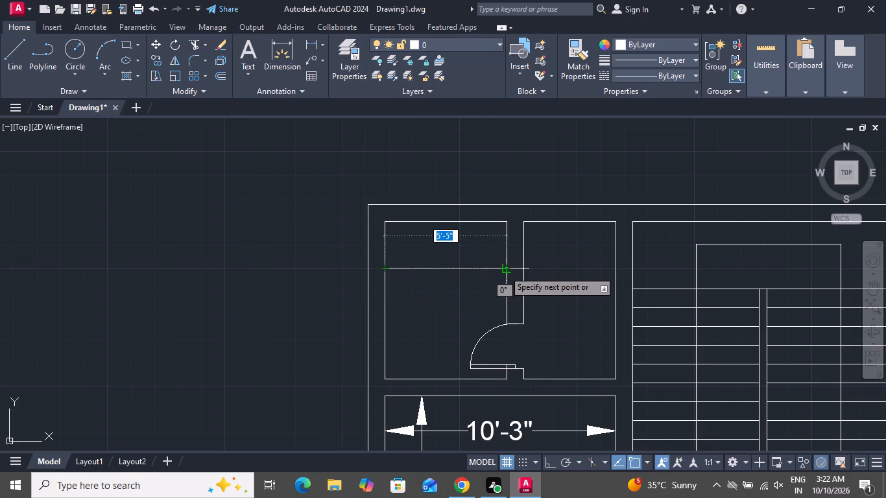
left_click(504, 270)
right_click(509, 270)
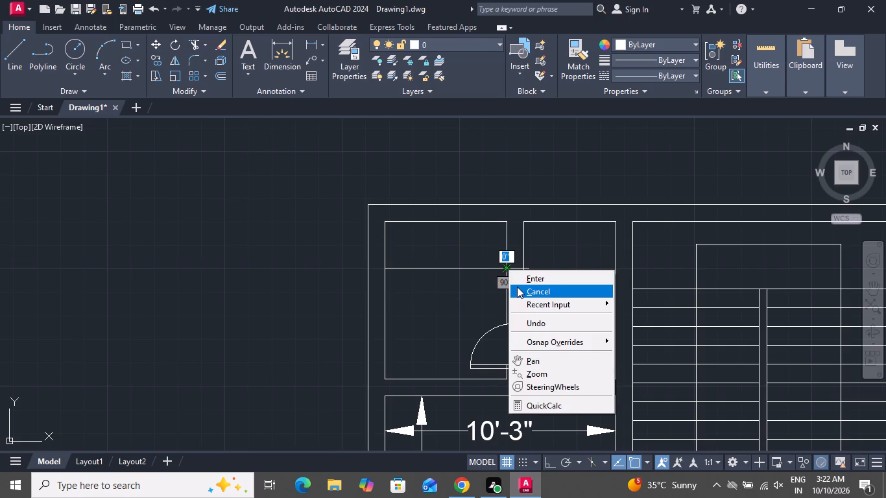
left_click(517, 287)
Insert a Toilet - Imperial block just below the horizontal line in the room left of the partition.
scroll(454, 238, "up", 2)
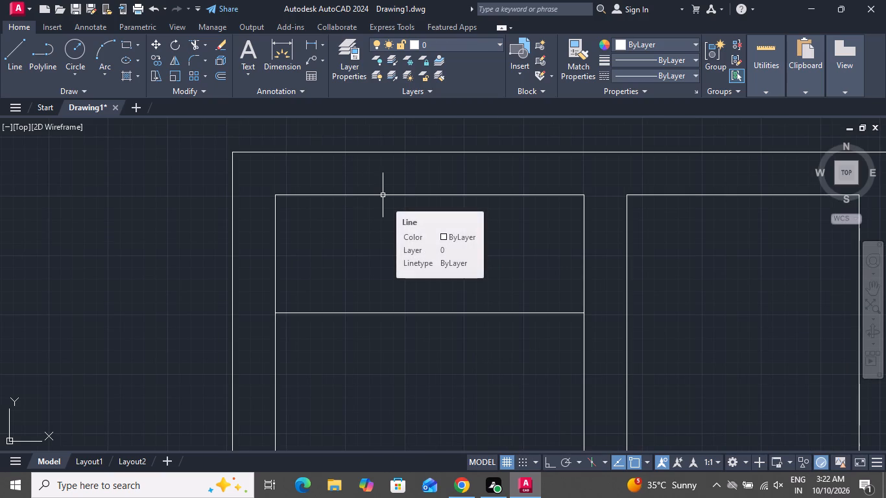
scroll(403, 166, "down", 2)
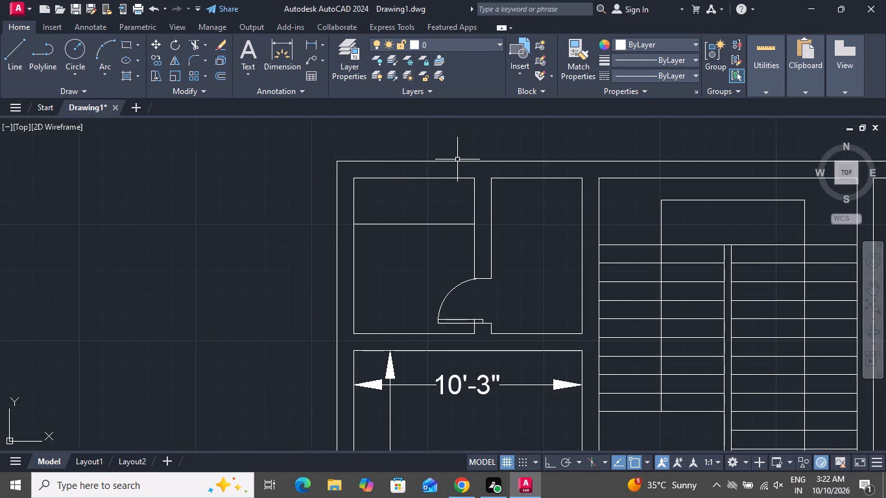
type("tp")
key("space")
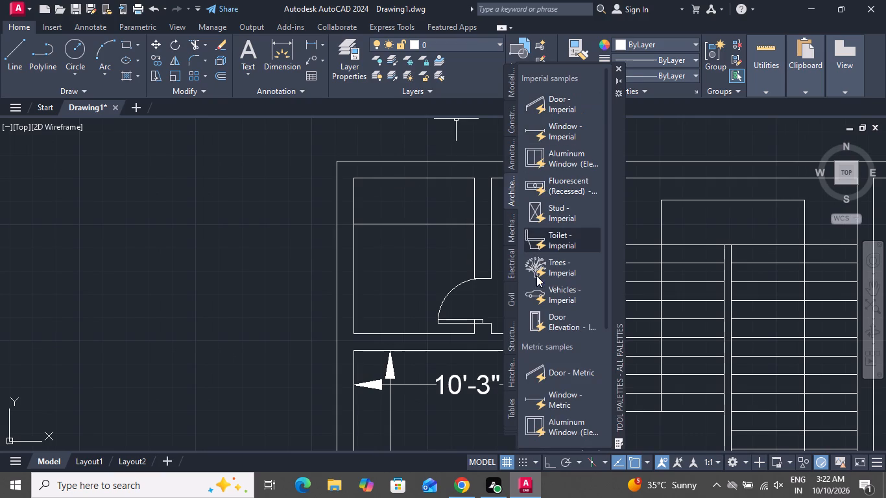
left_click_drag(540, 243, 387, 269)
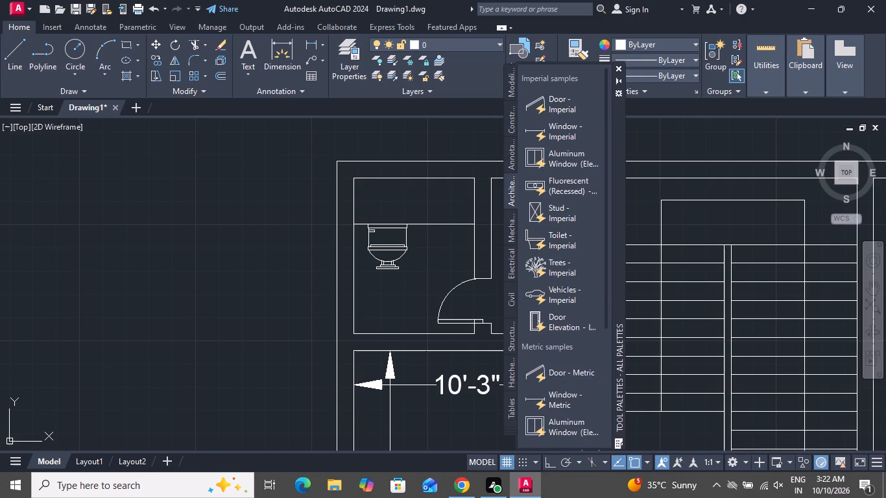
left_click_drag(387, 269, 387, 270)
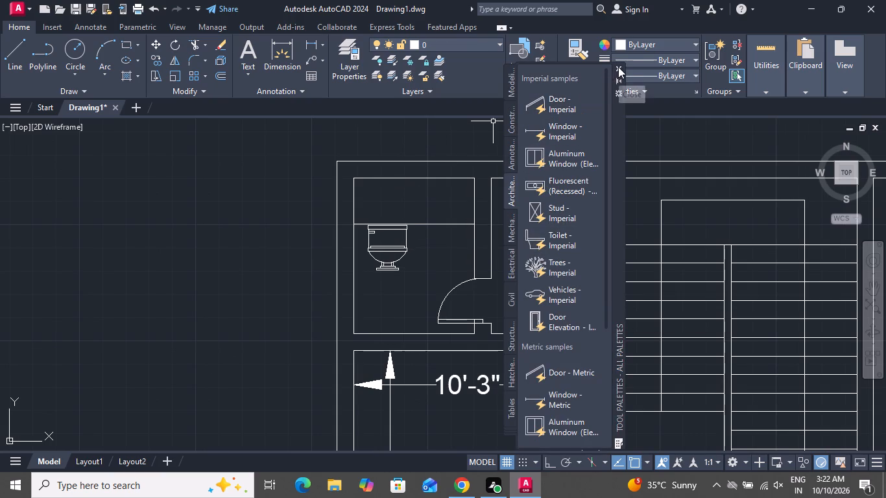
left_click(618, 67)
Change the toilet block's view to Round (Plan).
left_click(374, 250)
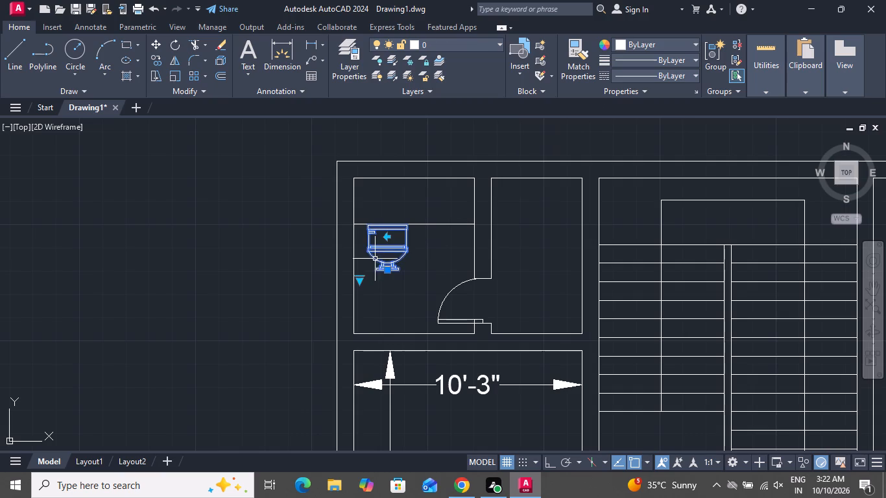
left_click(362, 279)
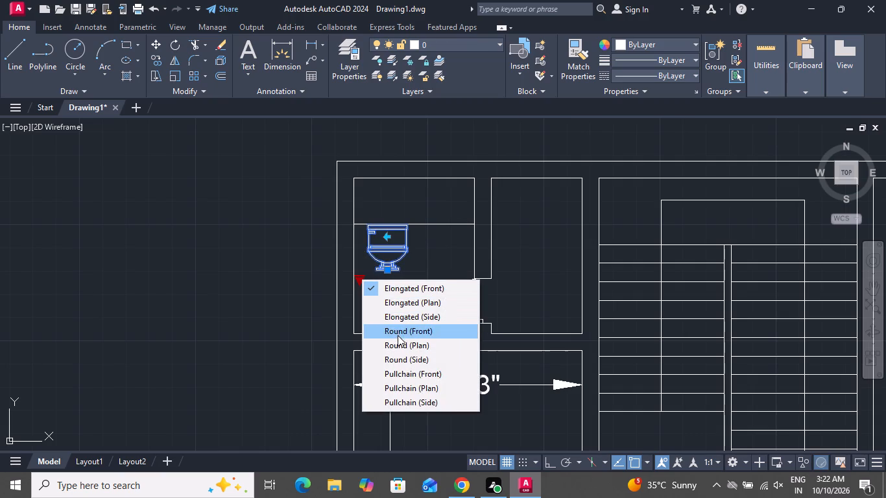
left_click(398, 340)
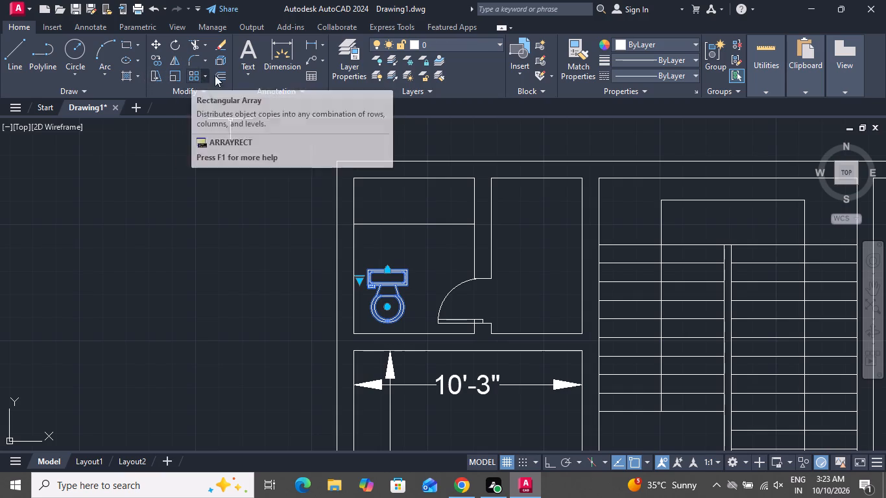
Scale the toilet block down freehand about a base point between its tank and bowl.
left_click(173, 76)
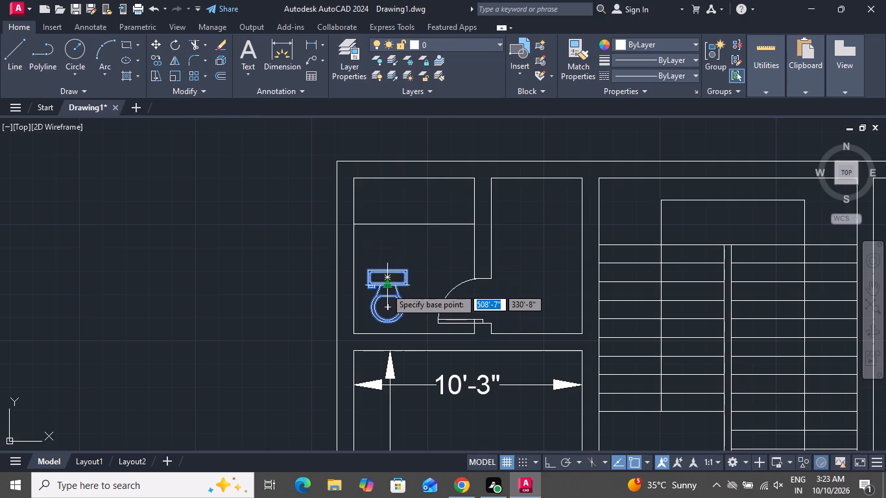
left_click(386, 288)
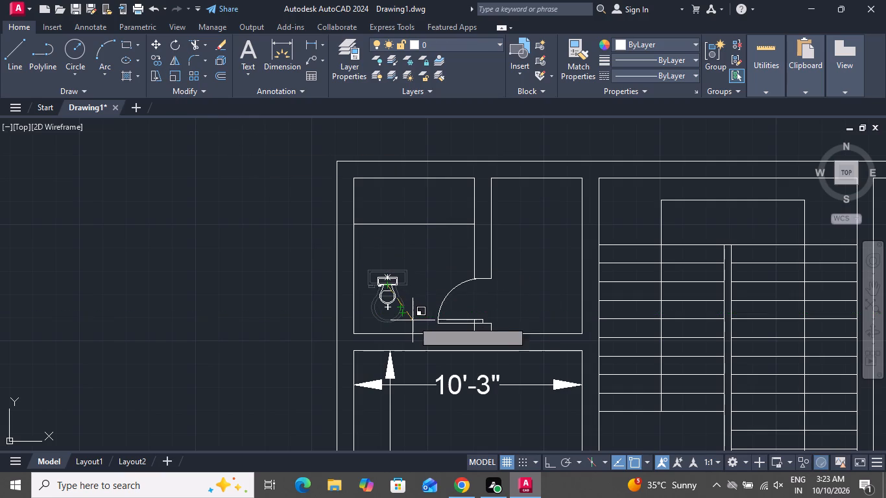
left_click(423, 326)
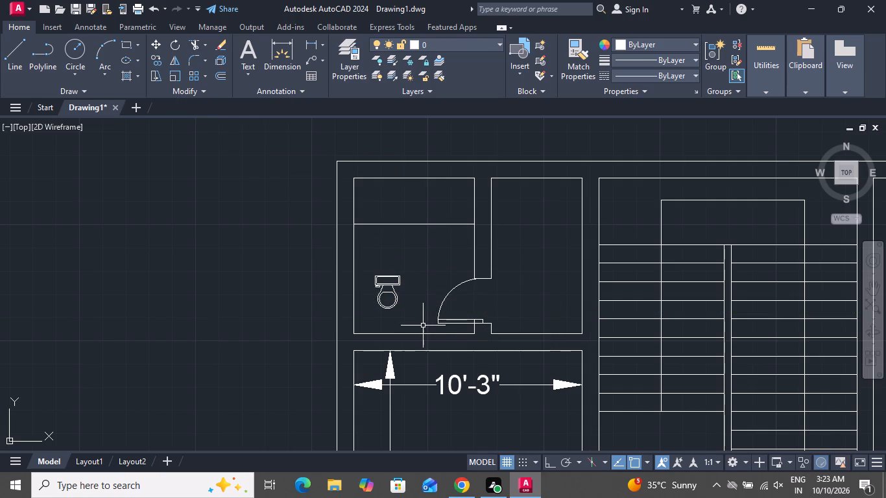
Rotate the toilet block 180 degrees about its tank corner with Ortho mode on.
left_click(390, 282)
left_click(381, 303)
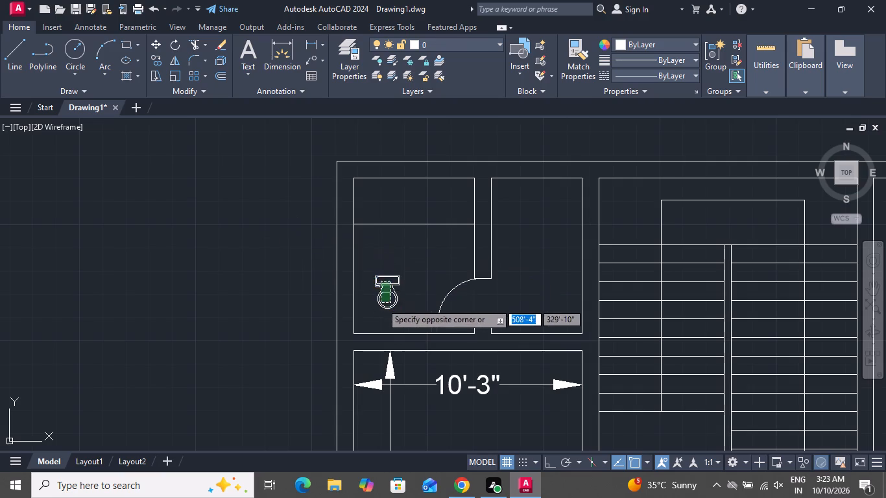
left_click(178, 45)
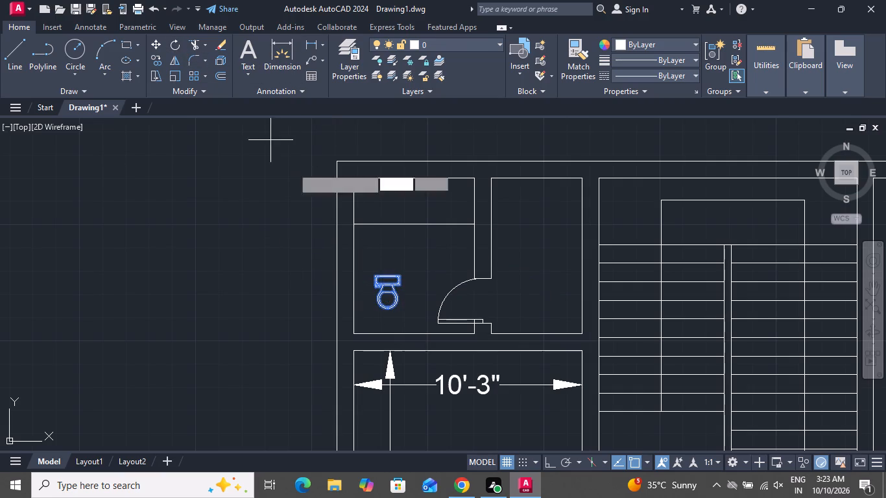
left_click(374, 276)
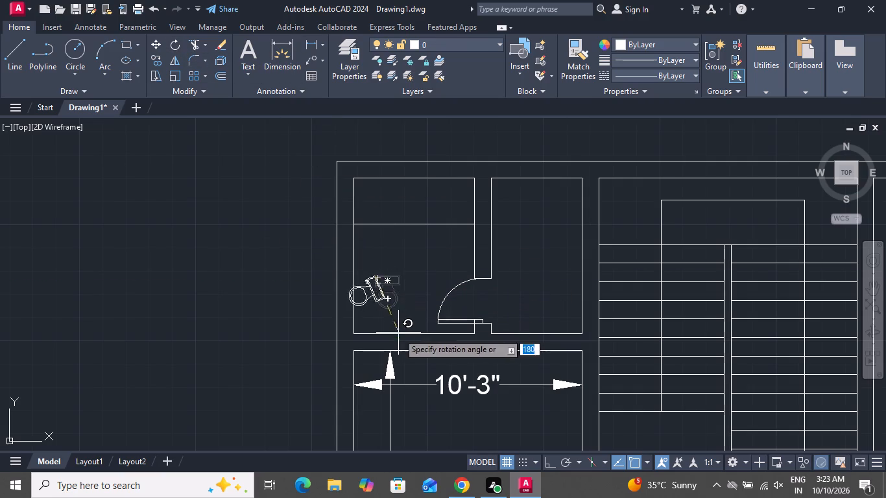
left_click(552, 462)
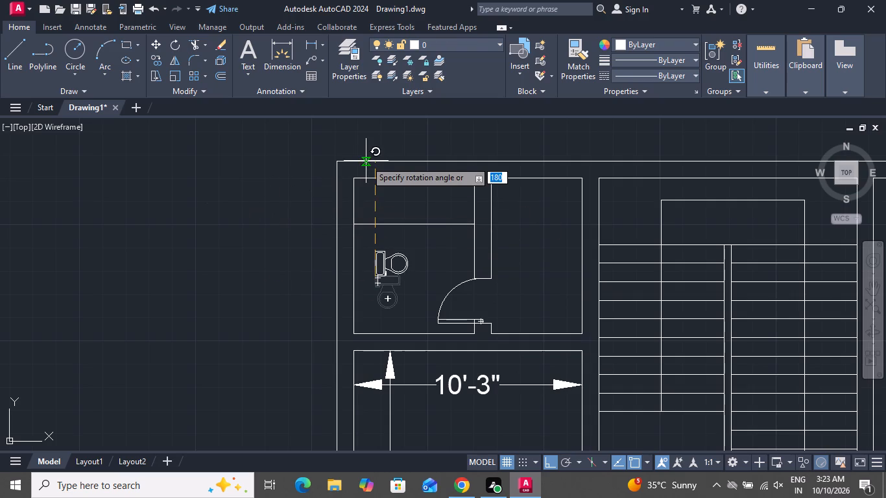
left_click(245, 260)
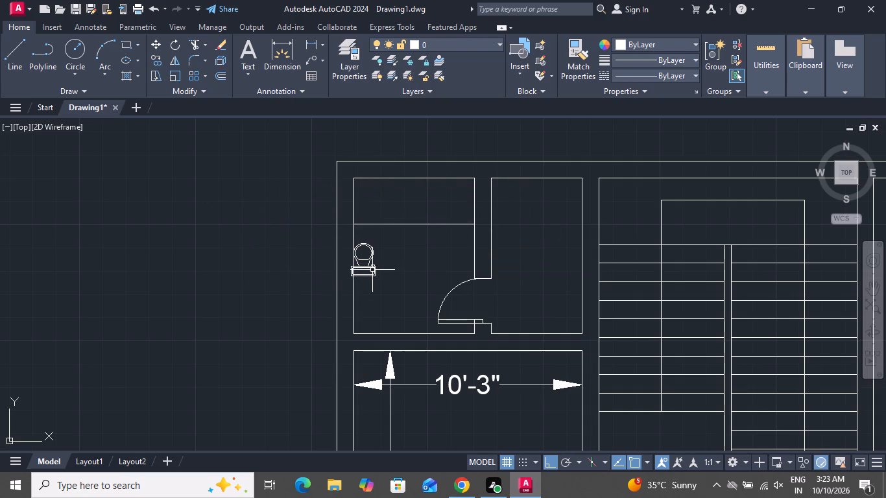
Move the toilet block with Ortho off to the room's bottom wall, just left of the partition door swing.
left_click(370, 270)
left_click(366, 241)
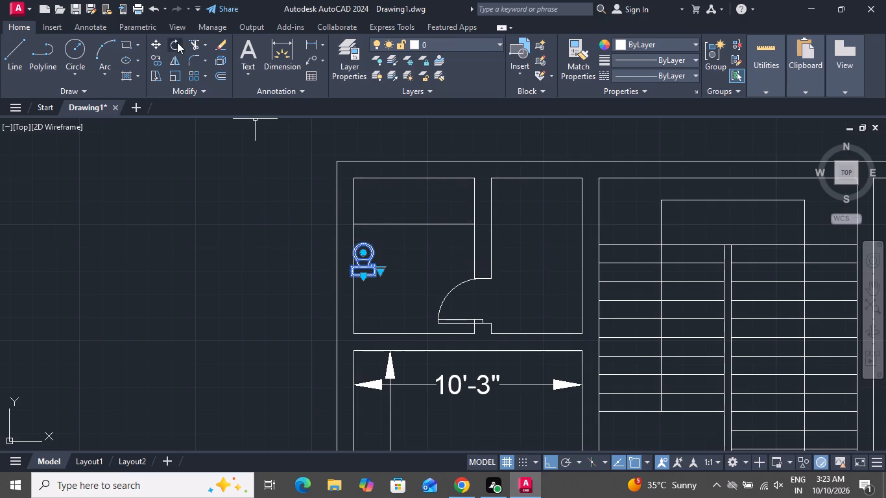
left_click(154, 41)
scroll(378, 267, "up", 2)
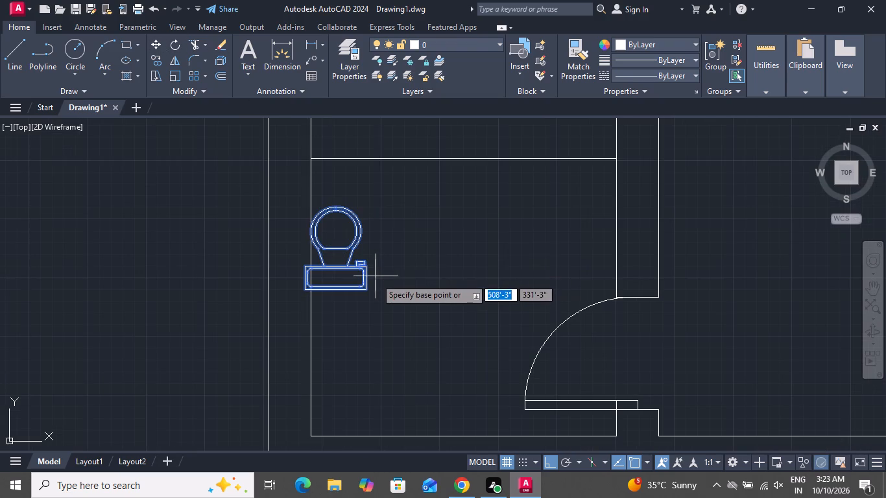
left_click(361, 289)
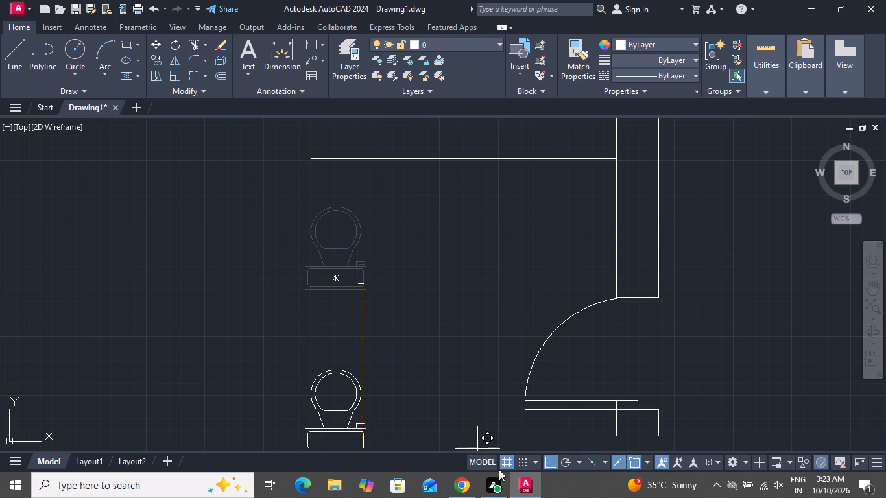
left_click(548, 460)
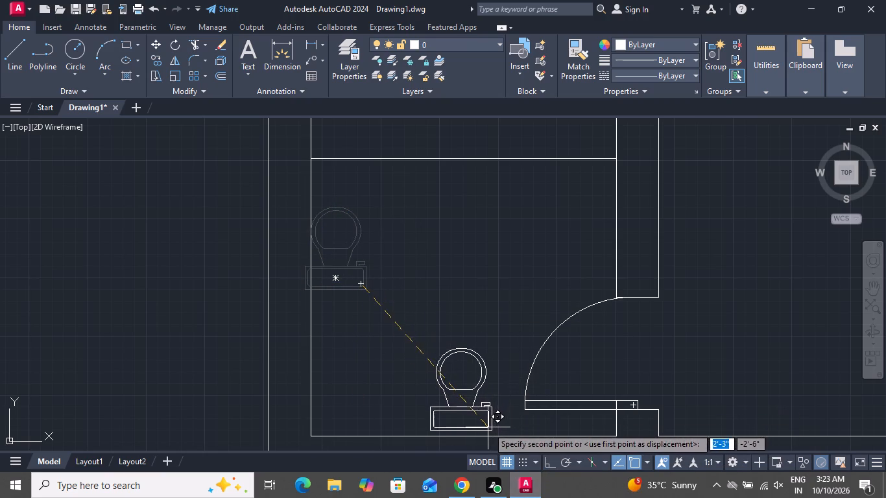
left_click(481, 433)
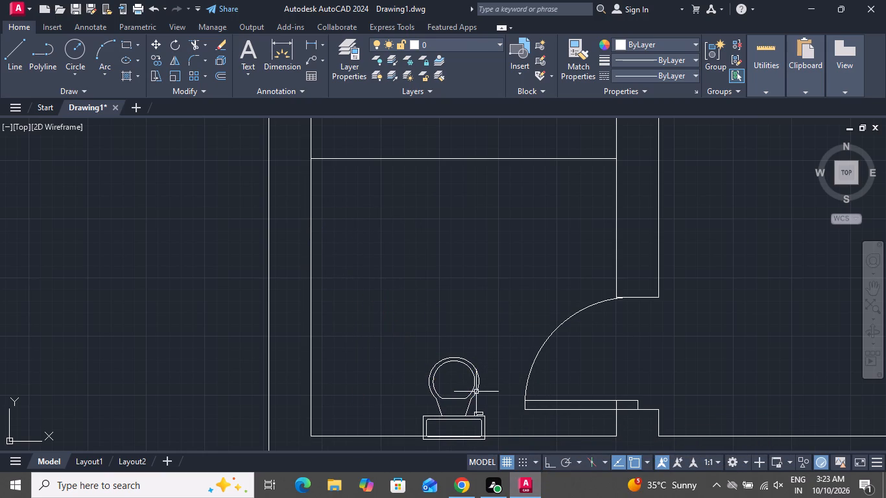
Move the toilet block up by its tank corner so the tank's back edge sits on the room's bottom wall line.
left_click(476, 392)
left_click(436, 399)
left_click(156, 42)
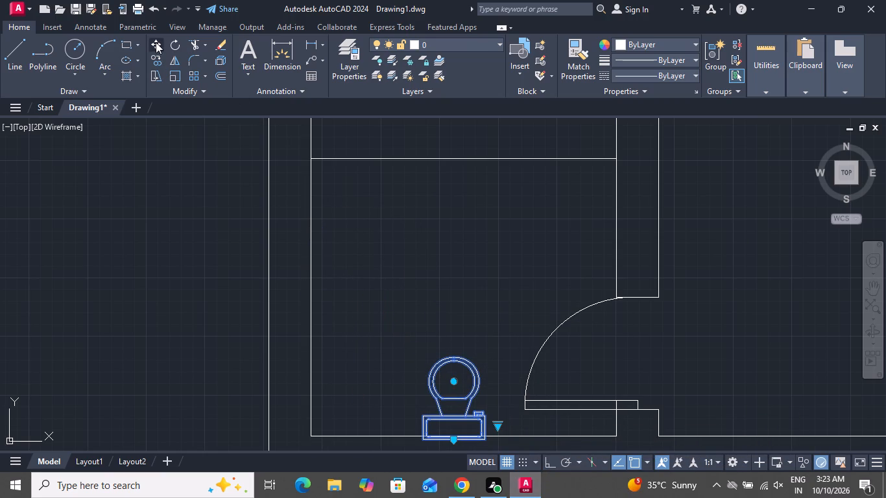
scroll(427, 268, "down", 2)
scroll(439, 344, "up", 3)
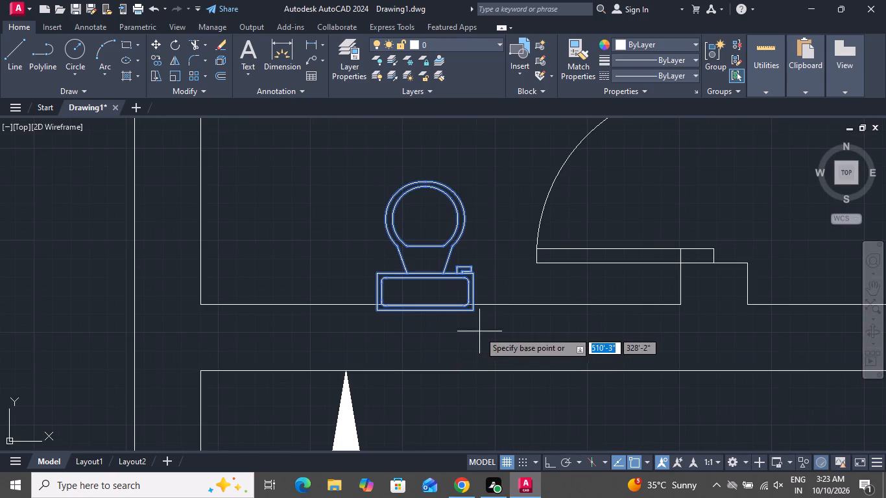
left_click(471, 314)
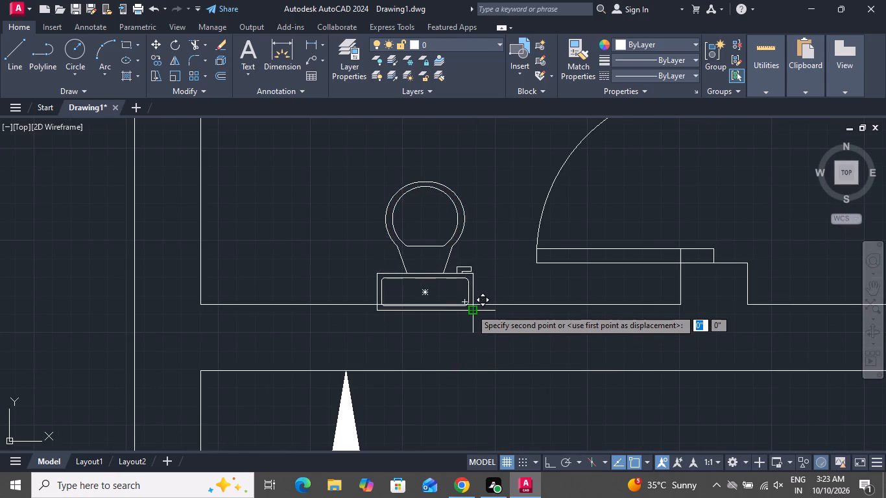
left_click(471, 303)
scroll(458, 342, "down", 2)
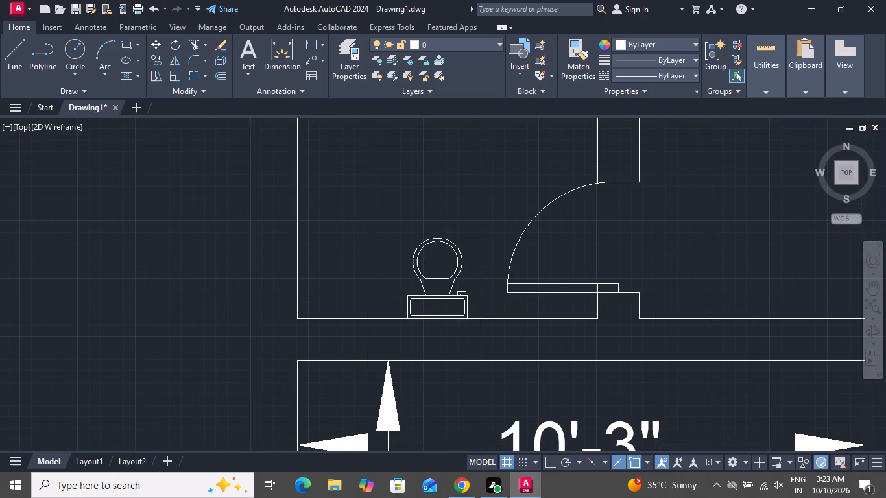
Open DesignCenter and look through the Home - Space Planner blocks and the sample drawings for another bathroom fixture.
type("dc")
key("space")
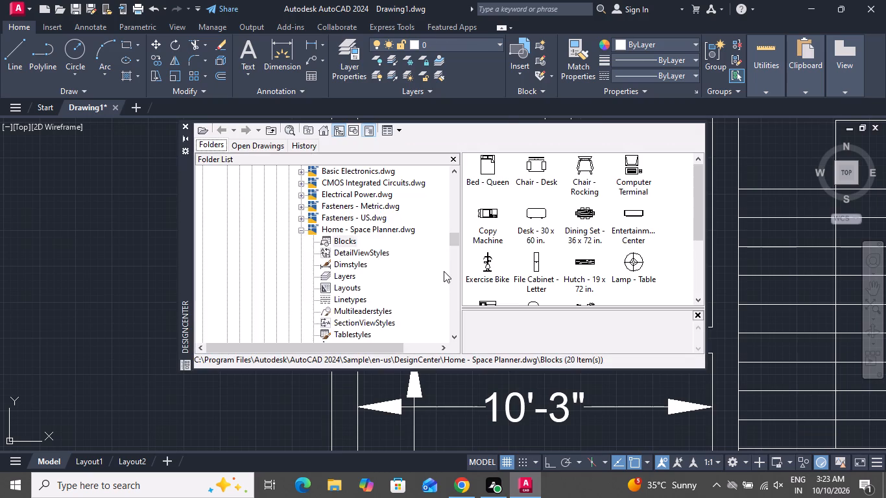
scroll(444, 271, "down", 2)
scroll(531, 239, "down", 4)
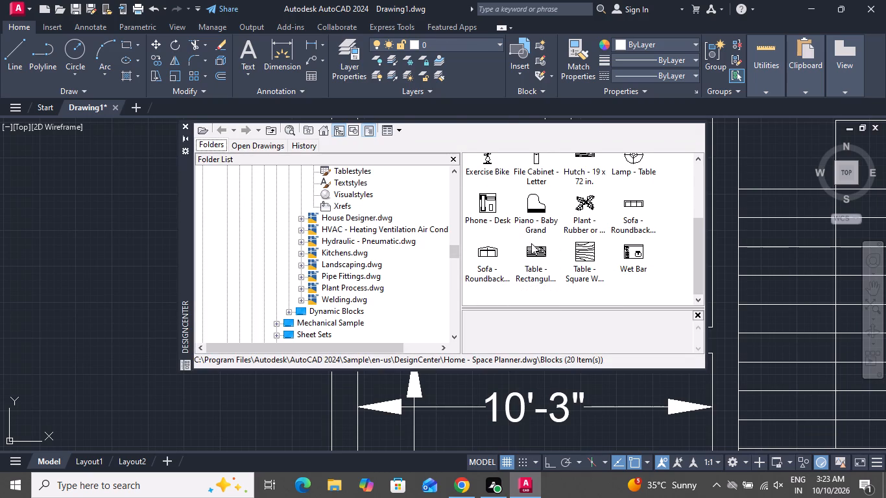
scroll(516, 239, "up", 4)
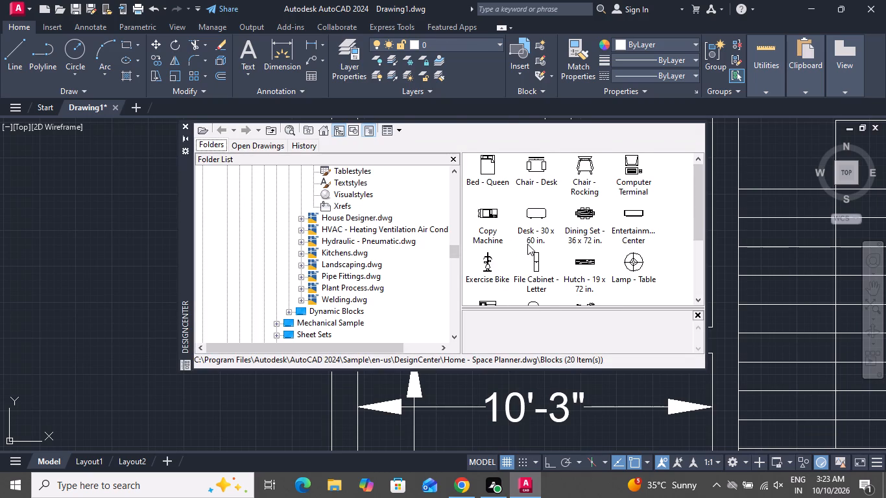
scroll(527, 243, "up", 2)
scroll(536, 234, "down", 3)
scroll(542, 241, "up", 4)
scroll(543, 243, "down", 2)
scroll(540, 254, "up", 2)
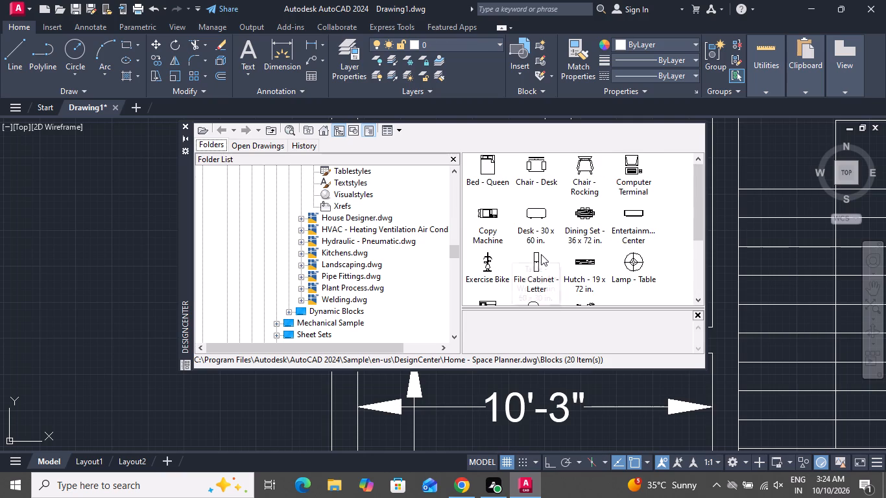
scroll(335, 213, "up", 2)
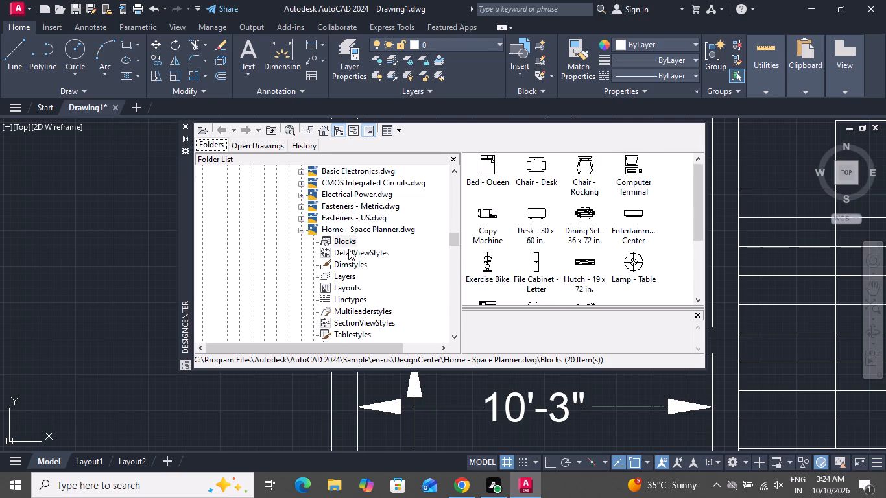
scroll(348, 249, "down", 1)
scroll(348, 249, "up", 1)
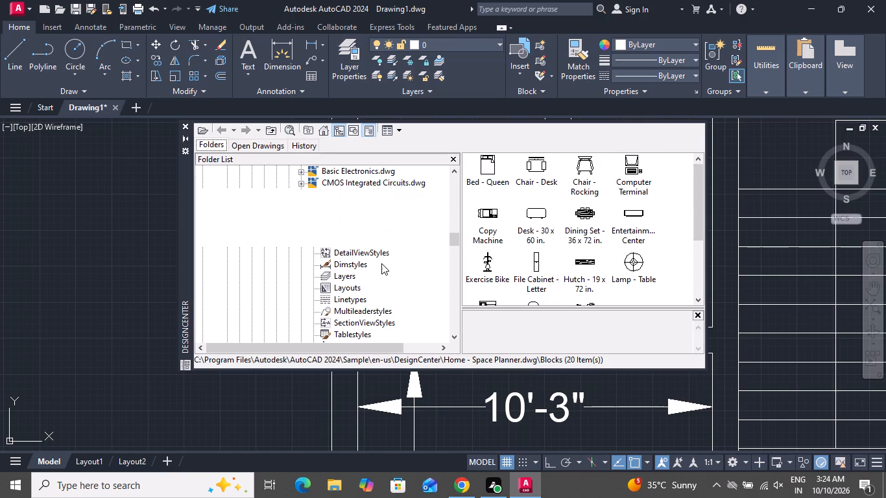
scroll(380, 263, "down", 1)
scroll(379, 261, "up", 1)
scroll(379, 255, "down", 1)
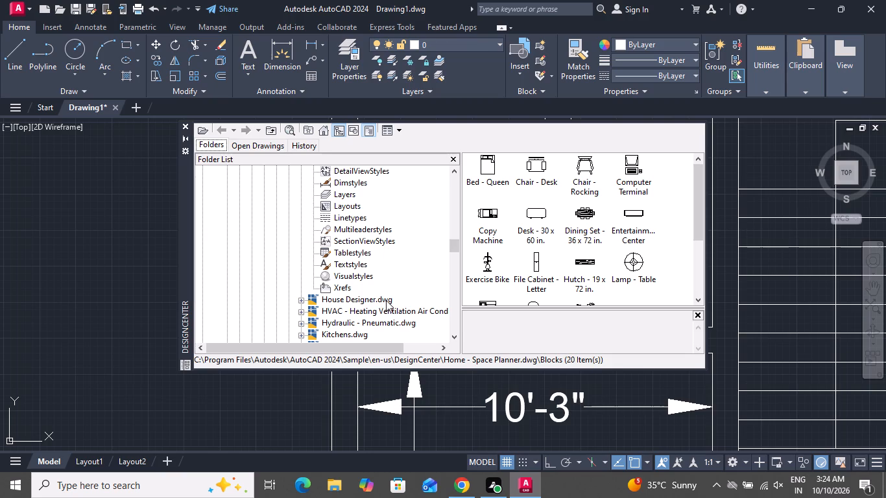
scroll(386, 298, "up", 2)
Insert the Sink-single - 30 in top block from Kitchens.dwg in the empty area left of the floor plan.
double_click(337, 219)
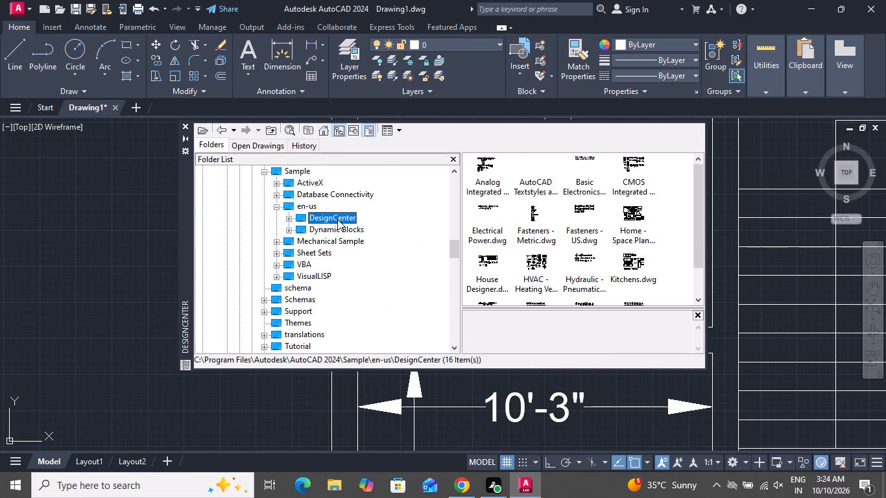
double_click(629, 266)
double_click(483, 165)
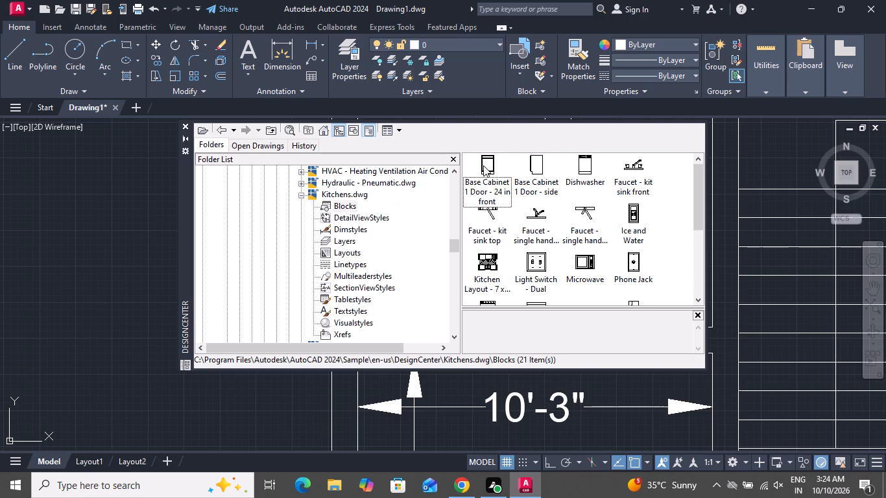
scroll(558, 255, "up", 1)
scroll(558, 255, "down", 1)
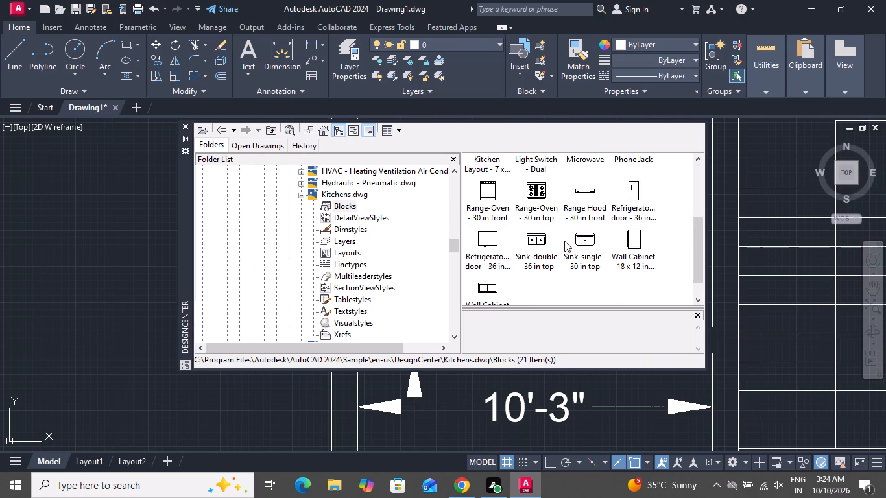
scroll(560, 246, "up", 1)
scroll(571, 235, "down", 1)
scroll(571, 241, "up", 1)
scroll(571, 243, "down", 1)
left_click_drag(582, 238, 147, 263)
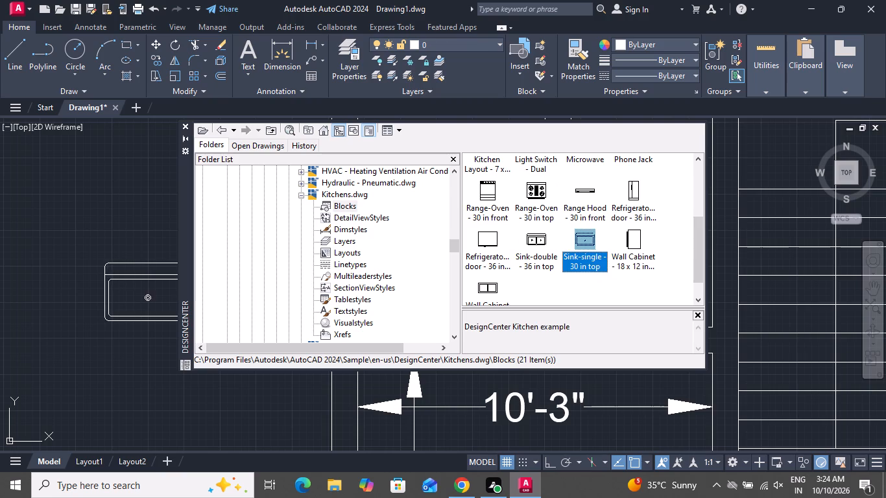
left_click_drag(147, 263, 114, 260)
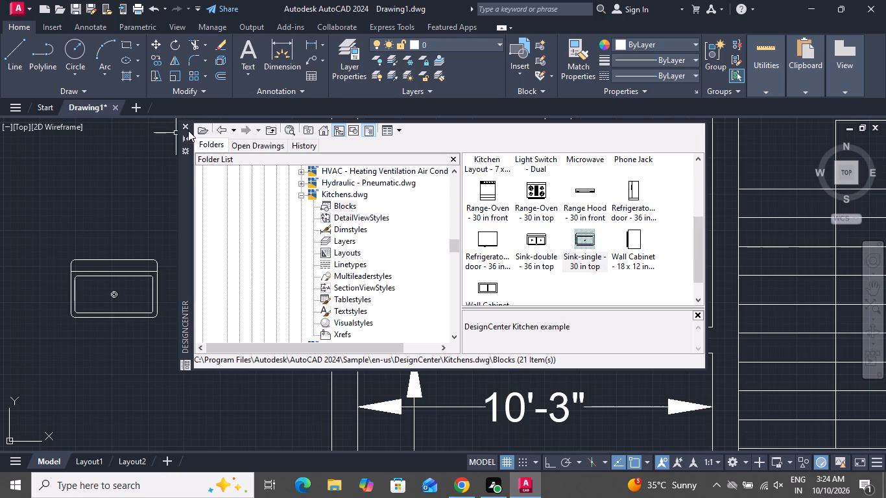
left_click(186, 124)
Rotate the sink block 90 degrees counterclockwise about its upper right corner with Ortho mode on.
left_click_drag(188, 235, 188, 235)
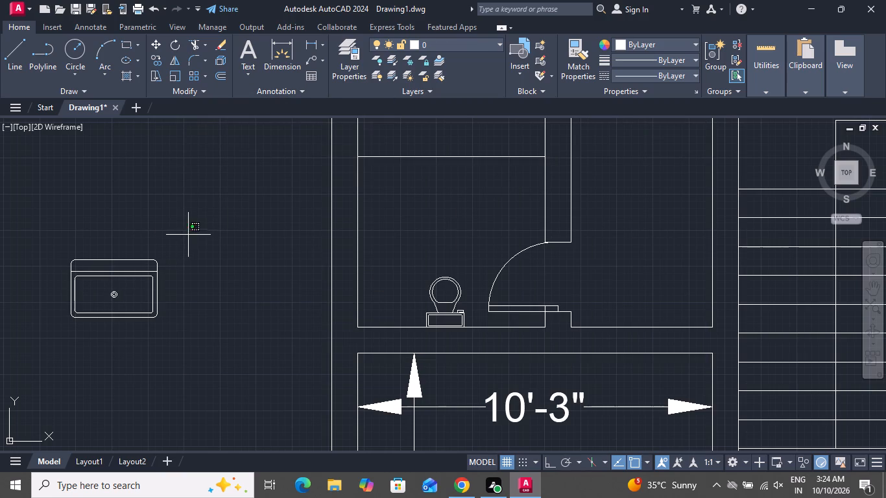
left_click_drag(188, 235, 185, 247)
left_click(66, 347)
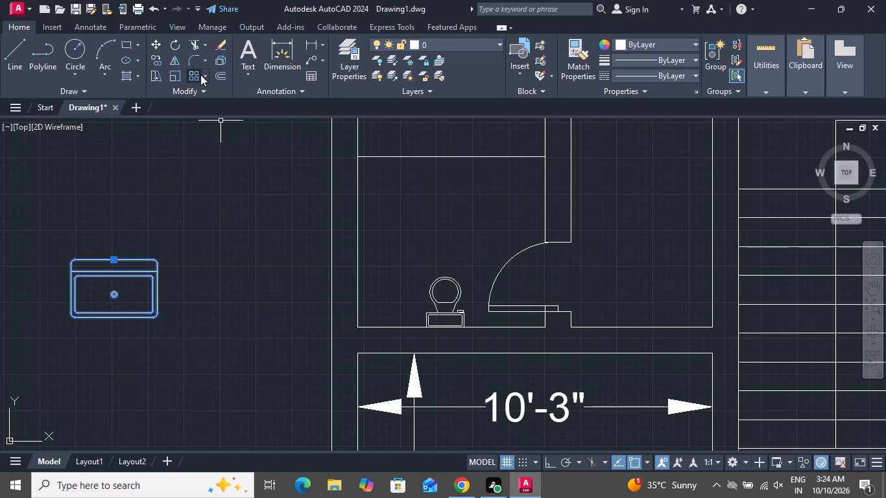
left_click(174, 38)
left_click(548, 458)
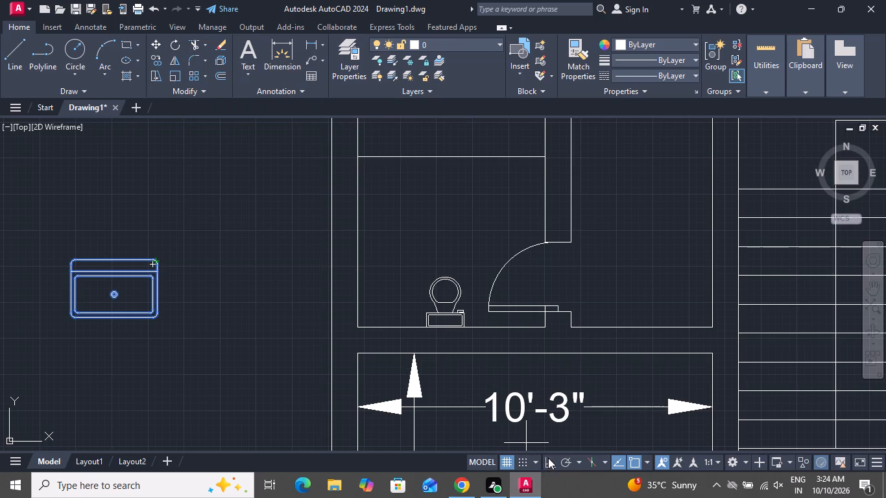
left_click(156, 261)
left_click(168, 195)
Scale the rotated sink block down to roughly 60 percent of its size about its drain centre.
left_click_drag(232, 215, 233, 223)
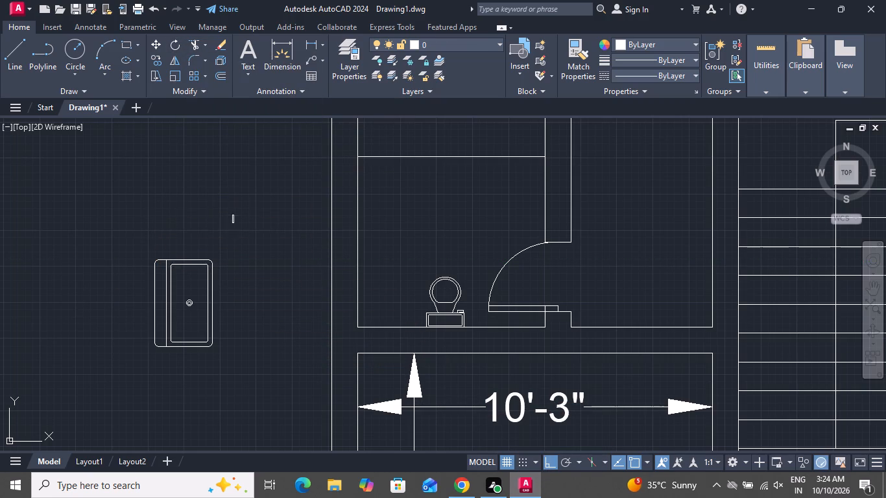
left_click(137, 347)
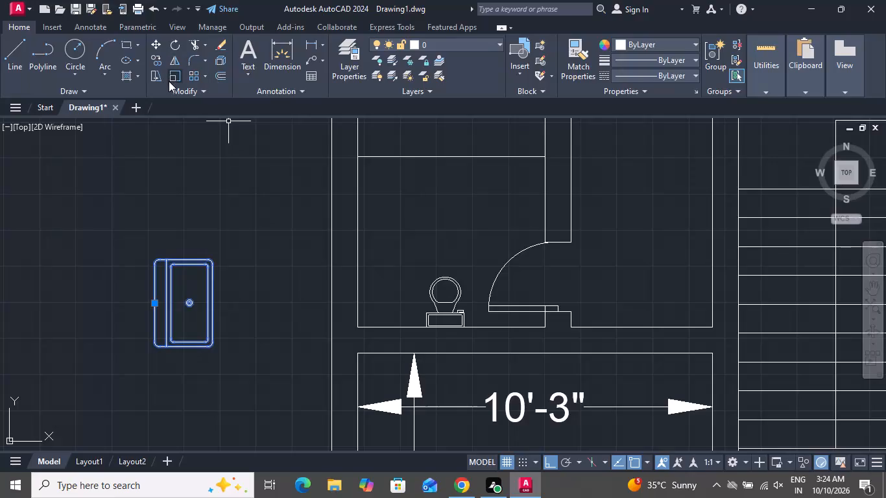
left_click(169, 81)
left_click(192, 300)
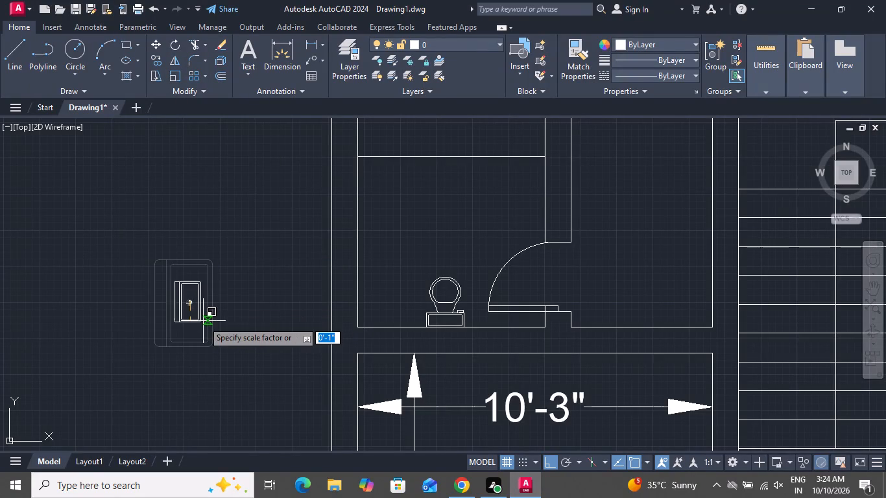
left_click(203, 321)
Move the scaled sink with Ortho mode off to the bathroom's left wall, above and left of the toilet.
left_click_drag(230, 252, 217, 303)
left_click(162, 340)
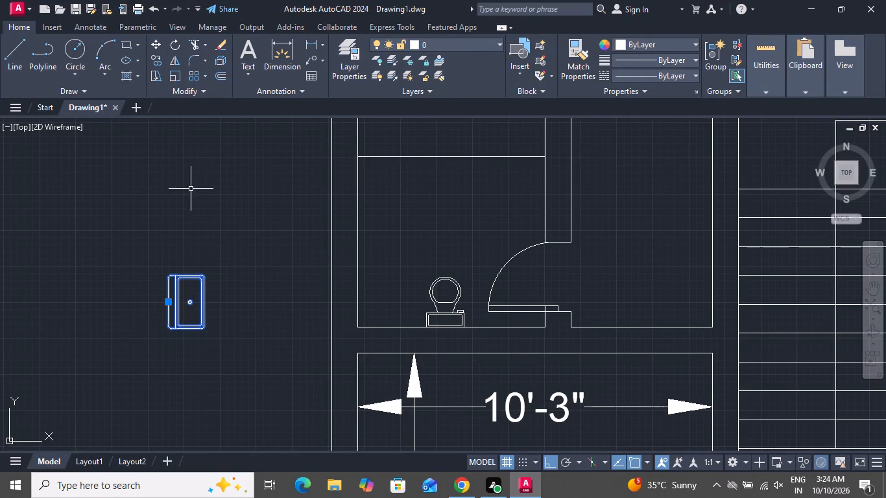
left_click(156, 46)
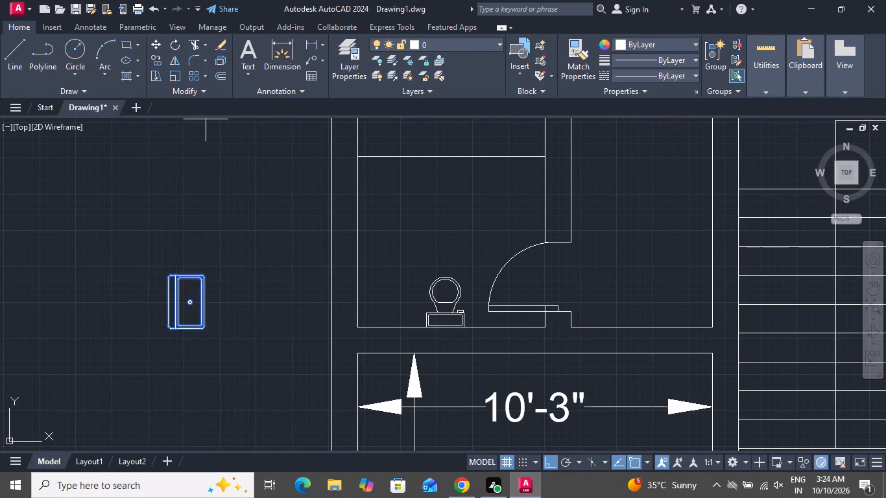
left_click(159, 277)
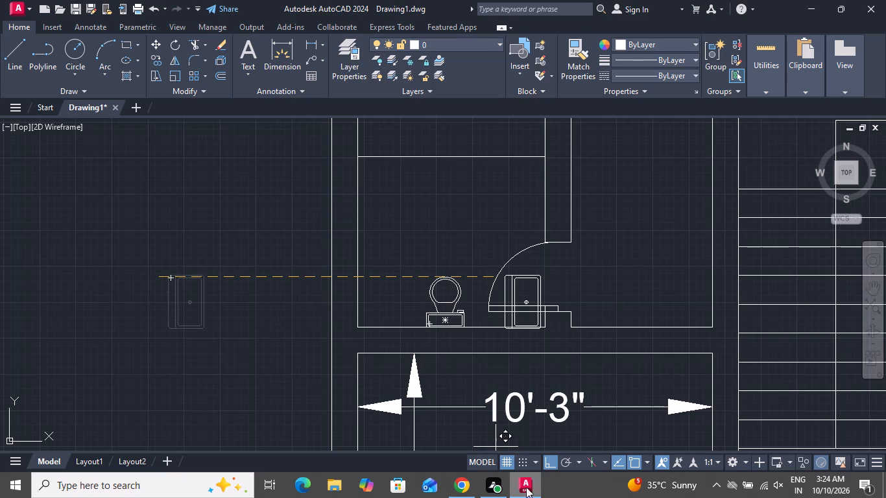
left_click(547, 463)
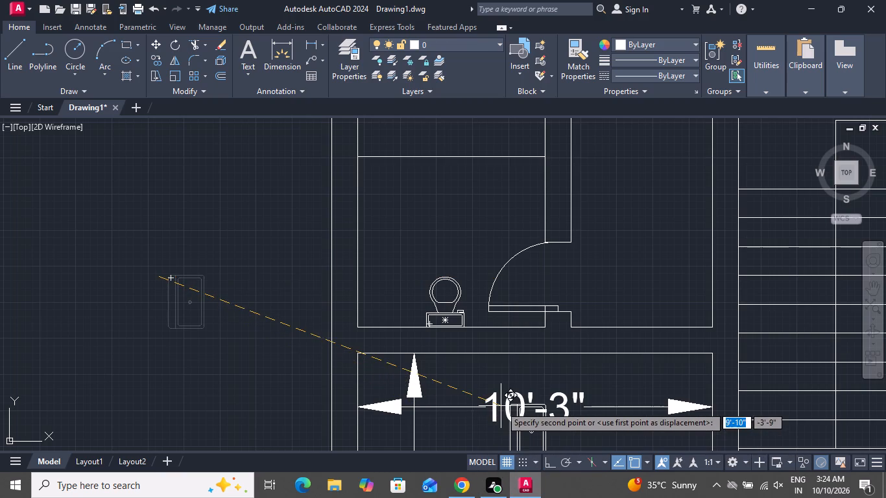
scroll(501, 399, "up", 1)
scroll(501, 399, "down", 1)
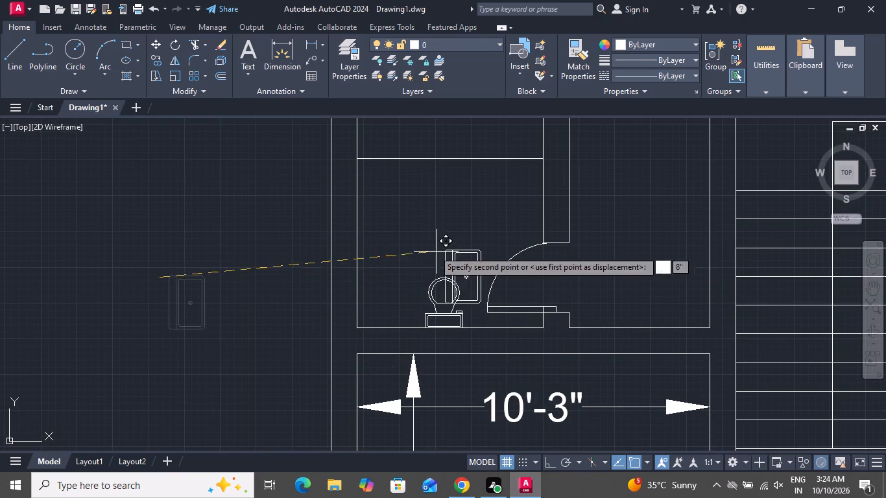
left_click(350, 221)
Draw a small, narrow upright rectangle against the right wall of the bathroom's upper compartment as a tap base.
scroll(415, 326, "up", 1)
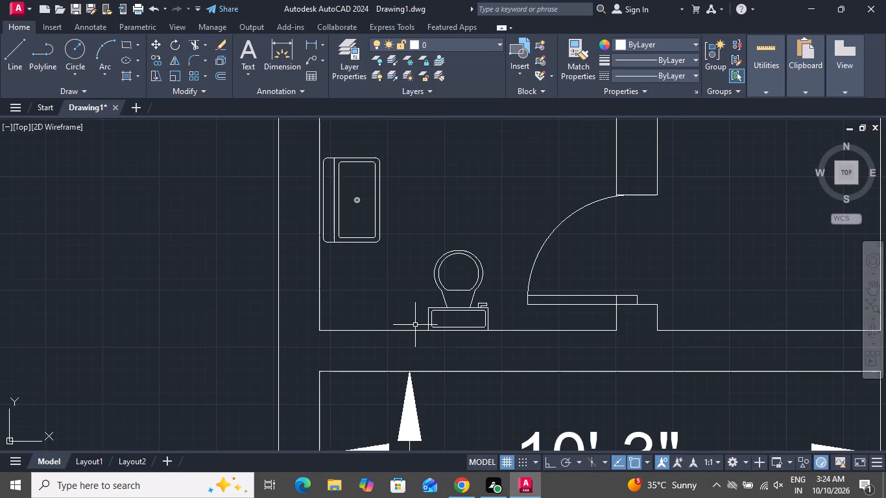
scroll(415, 323, "down", 3)
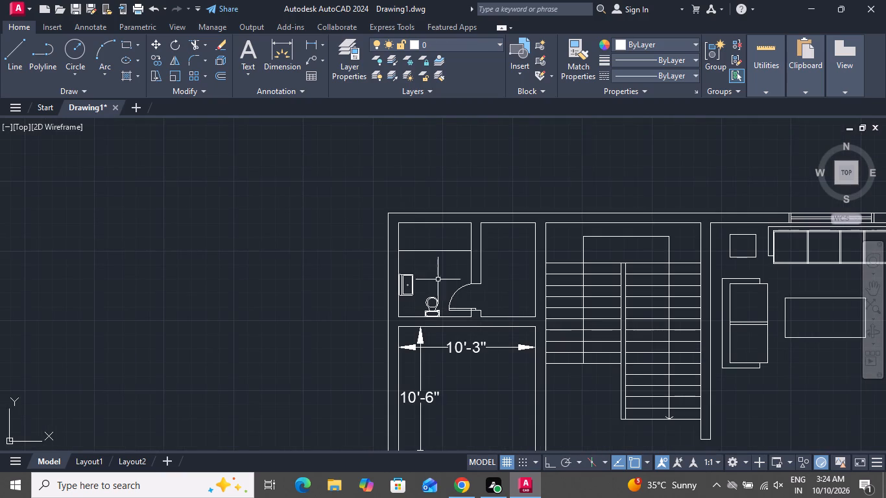
scroll(440, 225, "up", 2)
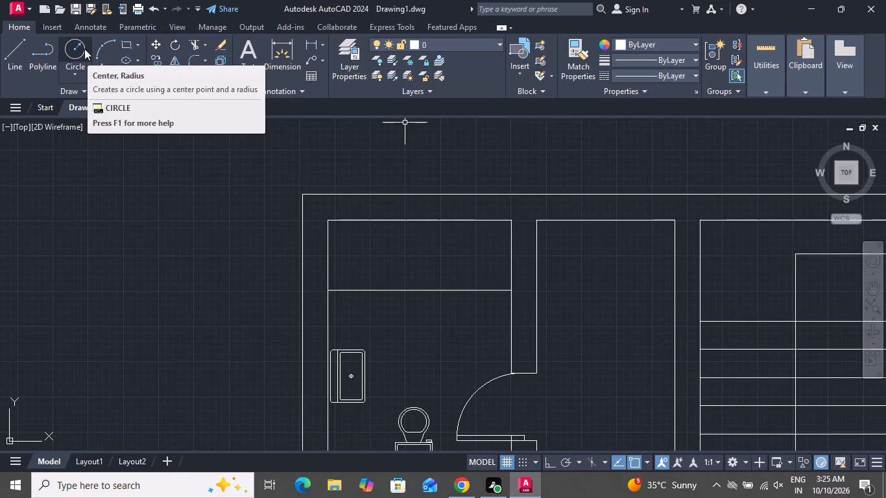
left_click(127, 45)
scroll(532, 262, "up", 1)
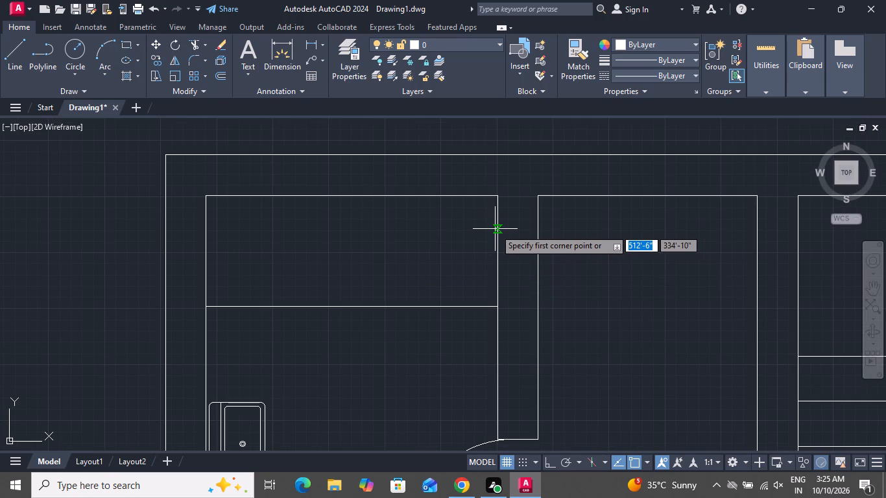
left_click(497, 229)
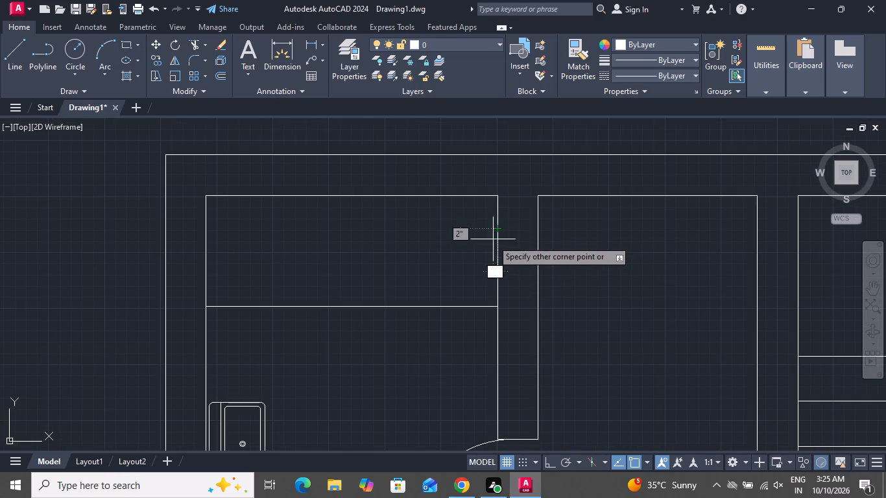
left_click(490, 267)
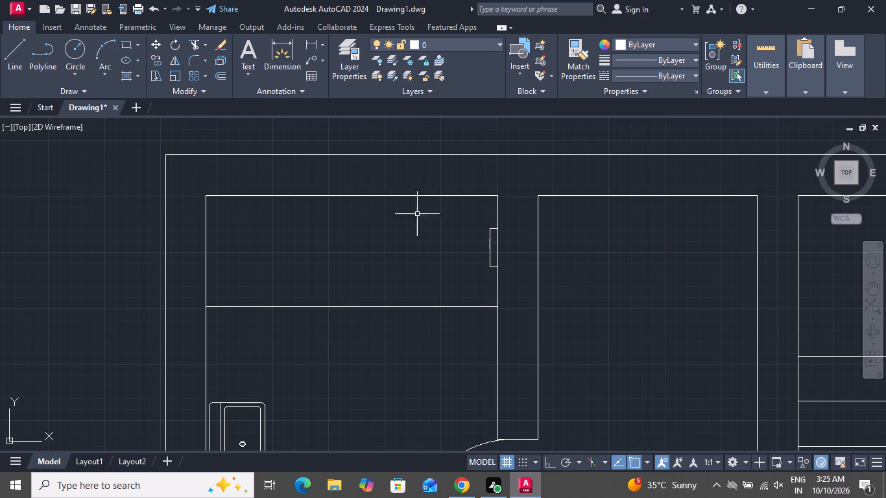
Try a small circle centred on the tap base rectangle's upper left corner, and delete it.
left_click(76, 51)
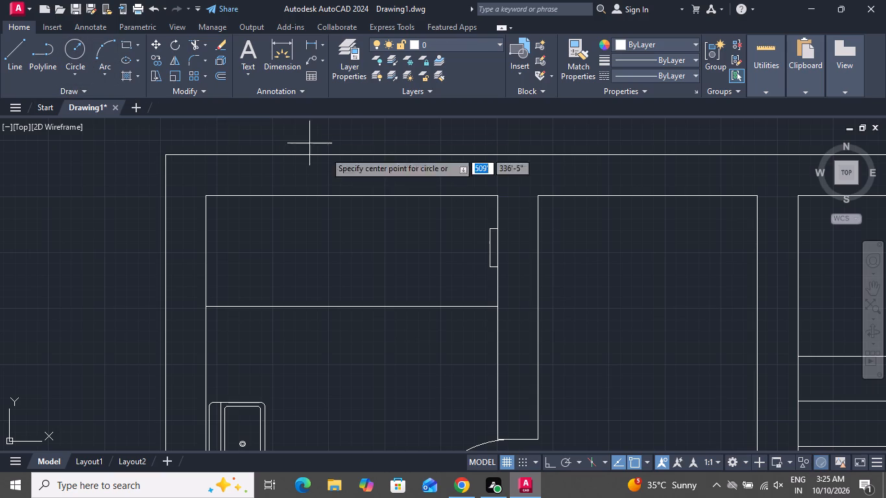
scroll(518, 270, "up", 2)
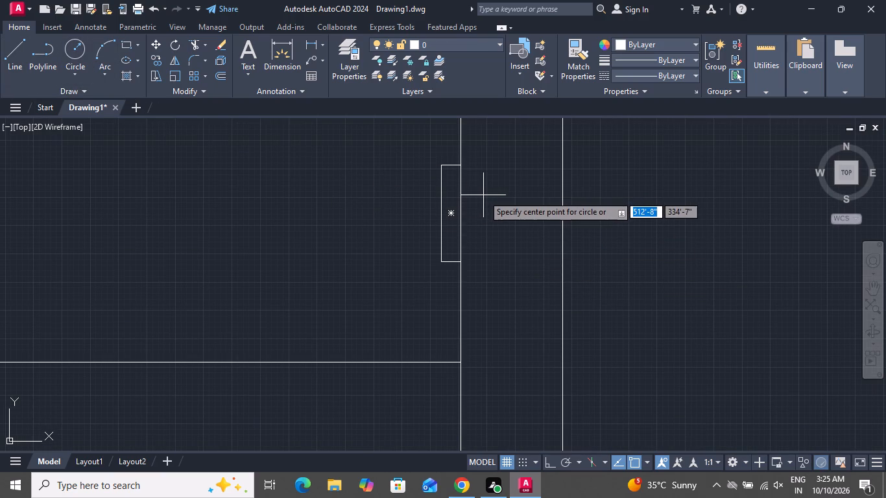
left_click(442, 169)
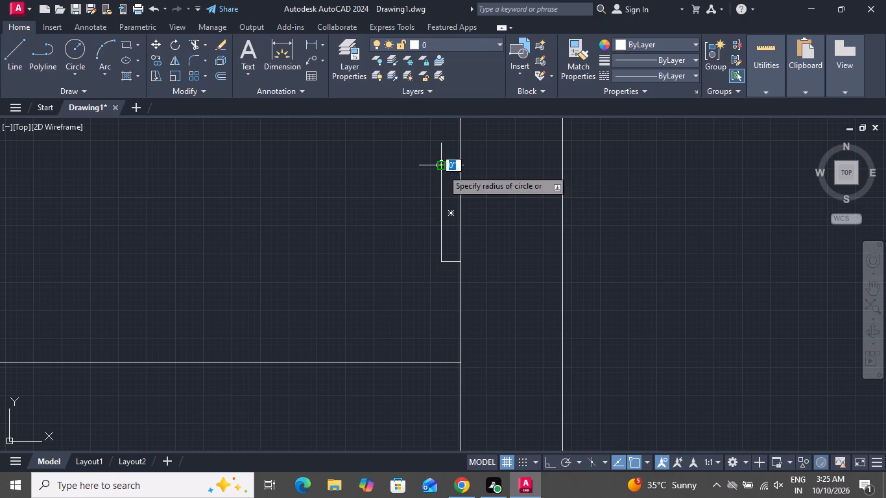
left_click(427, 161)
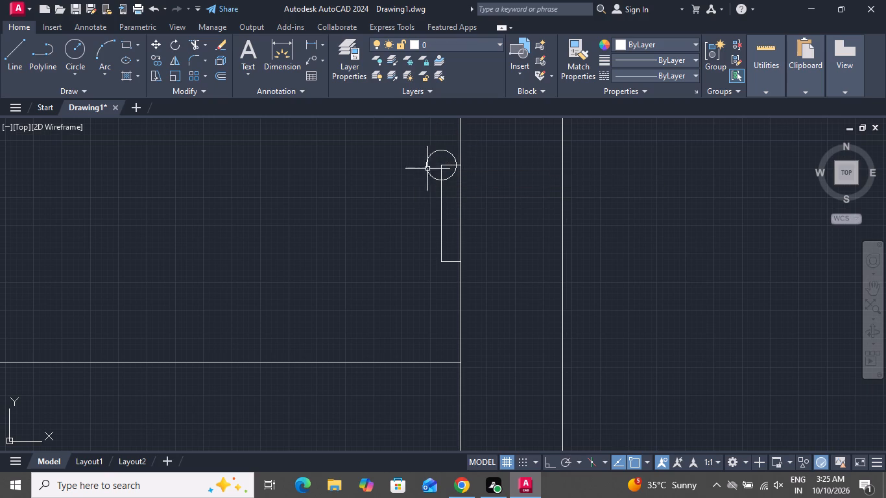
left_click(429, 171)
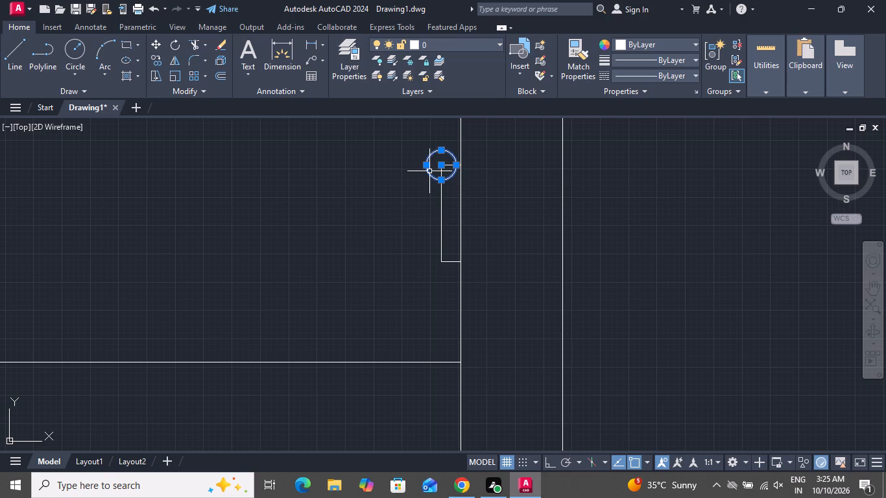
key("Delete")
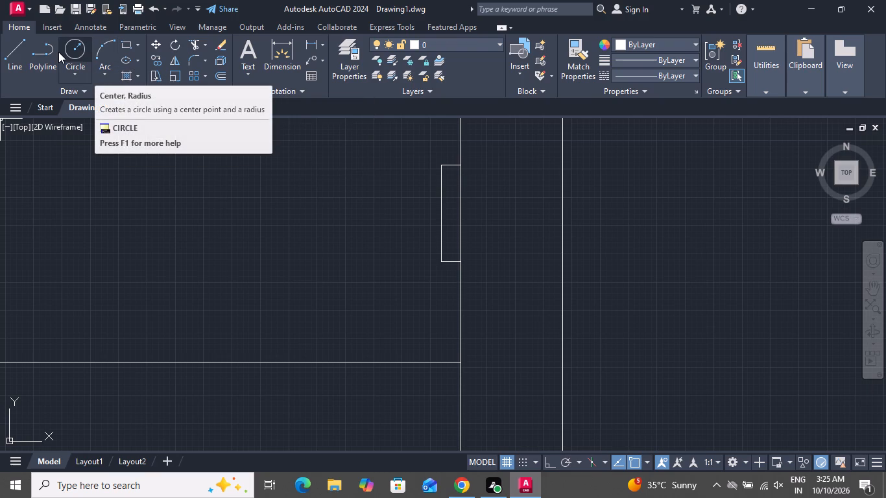
Draw a horizontal spout outline with lines, about 4" long and 1" wide, from the wall across the tap base's middle.
left_click(18, 34)
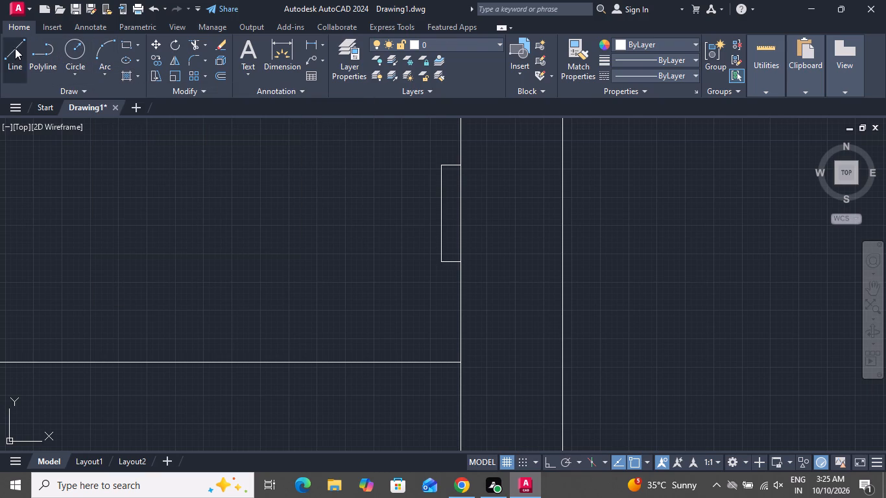
left_click(15, 50)
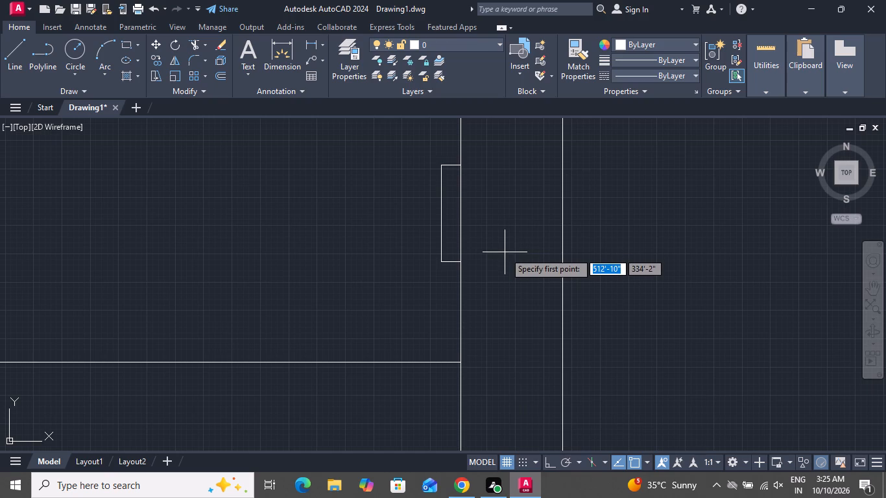
left_click(462, 210)
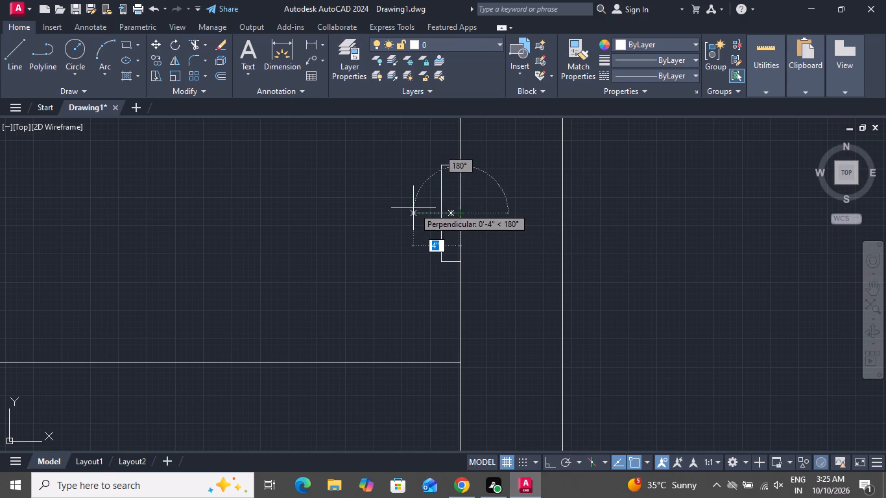
left_click(412, 211)
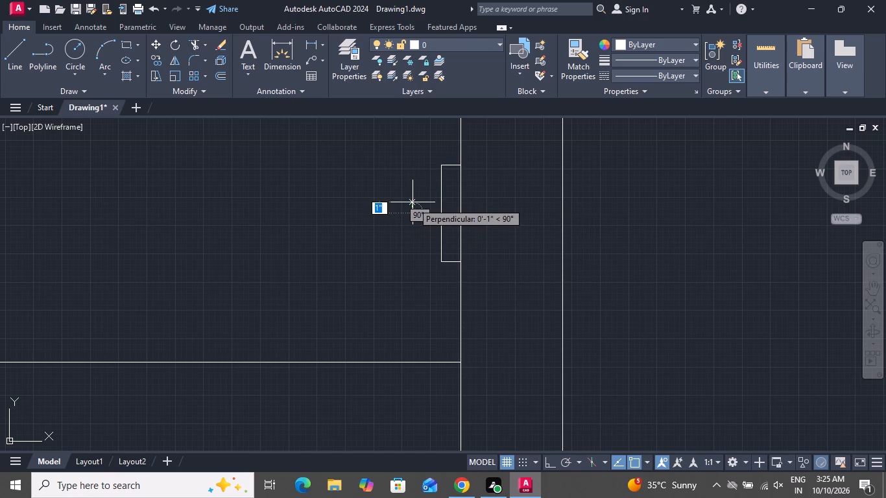
left_click(413, 202)
left_click(462, 204)
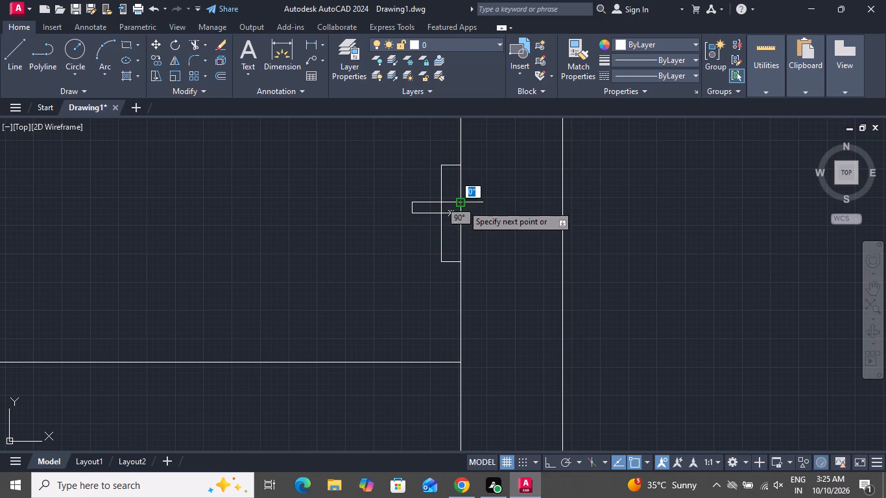
right_click(473, 211)
left_click(523, 252)
Draw a small circle inside the upper end of the tap base rectangle as a tap knob.
scroll(453, 209, "down", 1)
scroll(453, 209, "up", 1)
scroll(453, 209, "down", 2)
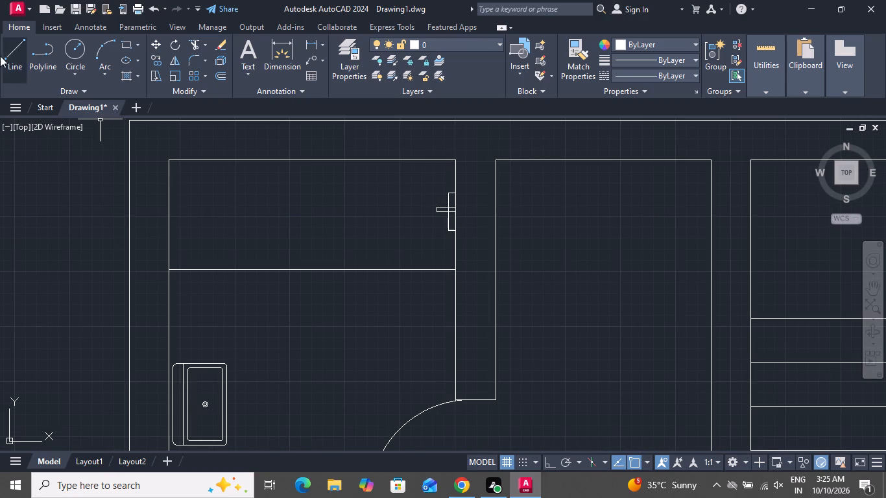
left_click(75, 53)
scroll(422, 191, "up", 2)
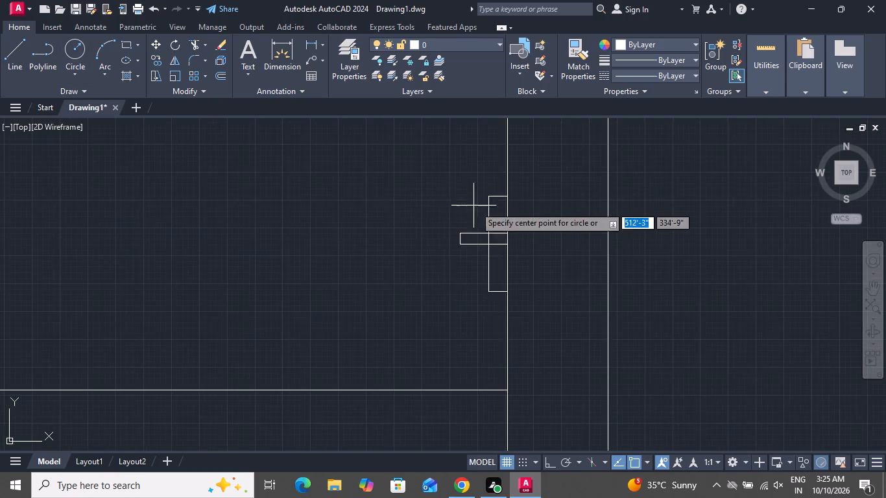
scroll(478, 207, "up", 2)
scroll(516, 217, "down", 1)
left_click(516, 210)
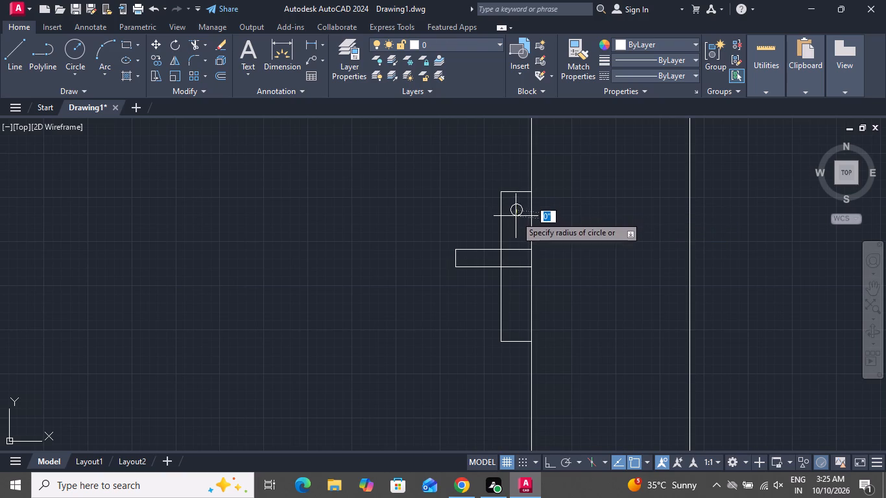
left_click(516, 217)
Copy the knob circle about 6" straight down into the lower end of the tap base rectangle.
left_click(518, 211)
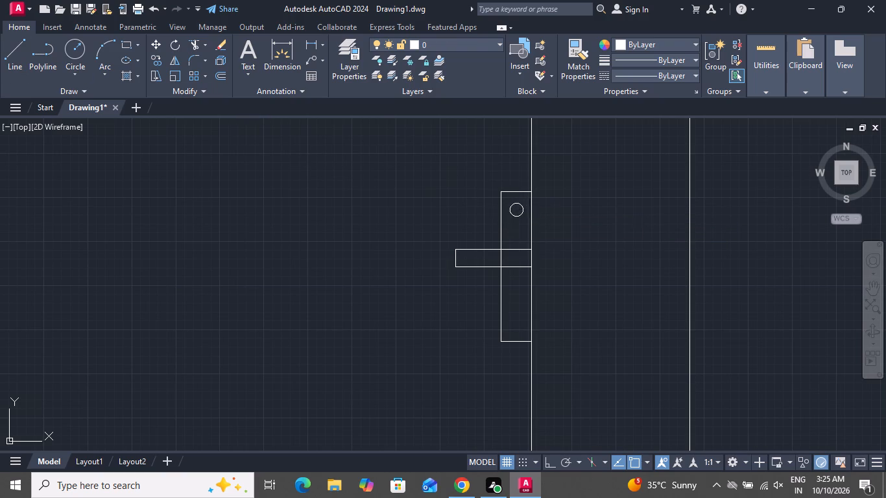
left_click(515, 214)
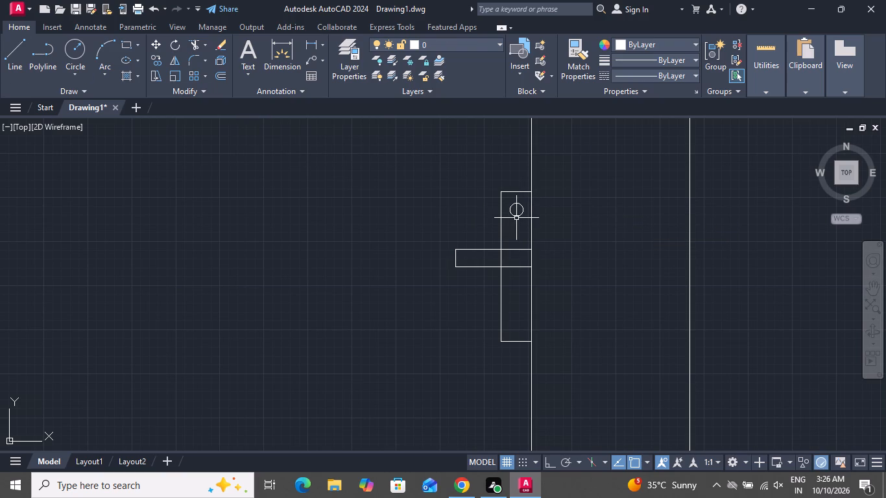
left_click(516, 215)
left_click(162, 55)
left_click(514, 208)
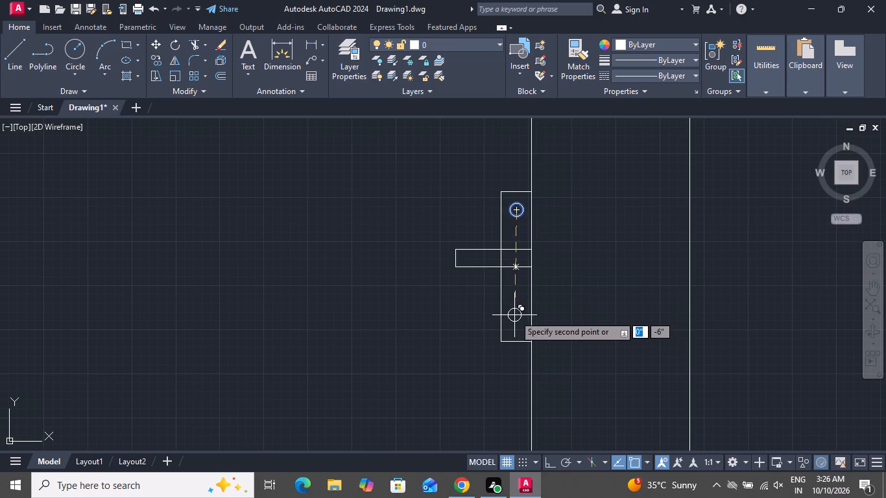
left_click(516, 319)
right_click(398, 238)
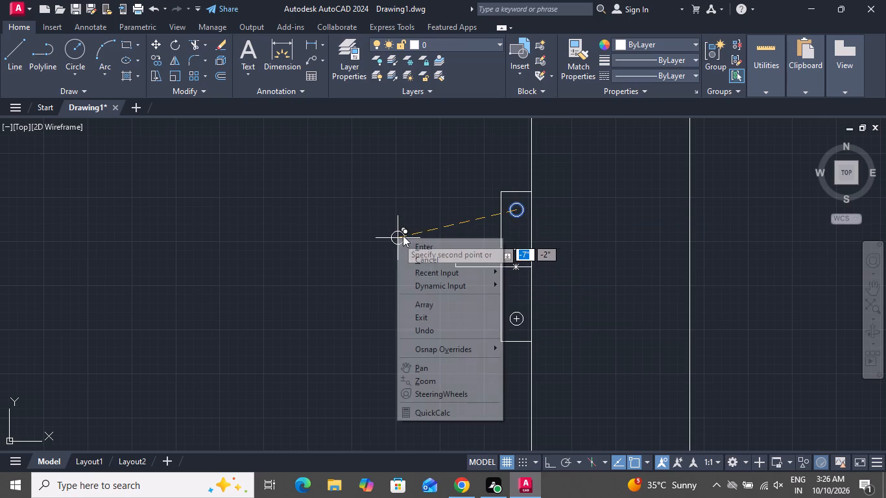
left_click(422, 258)
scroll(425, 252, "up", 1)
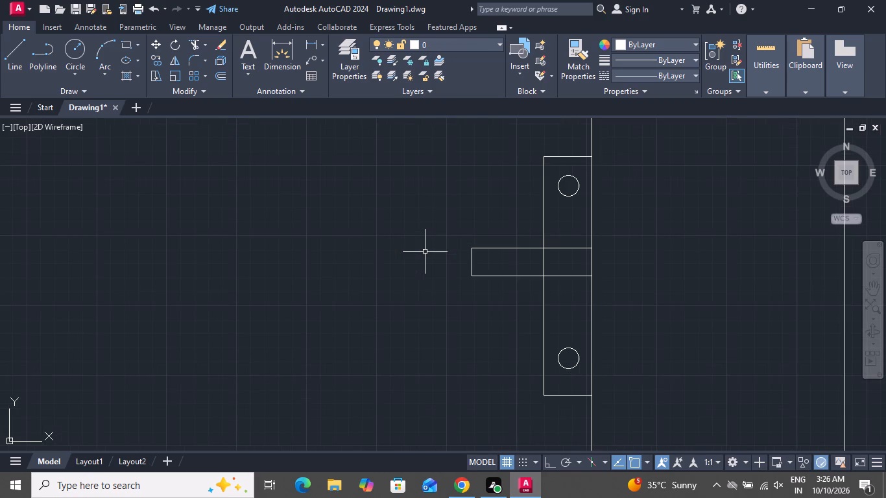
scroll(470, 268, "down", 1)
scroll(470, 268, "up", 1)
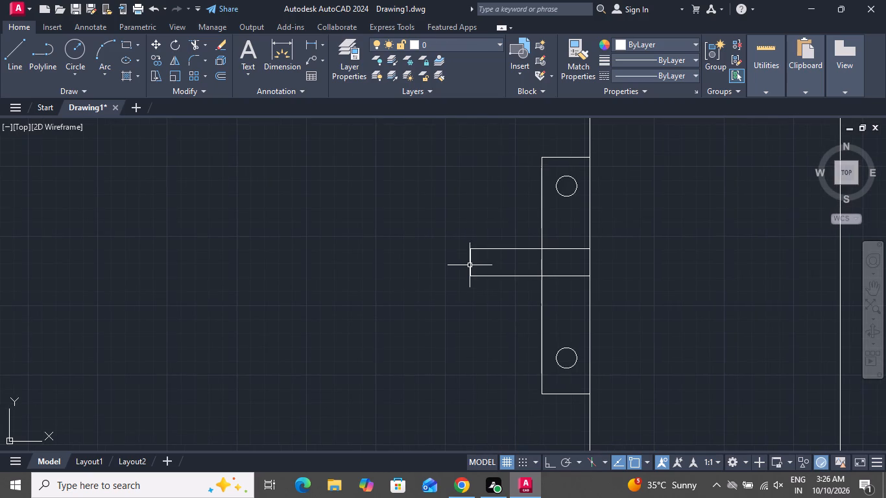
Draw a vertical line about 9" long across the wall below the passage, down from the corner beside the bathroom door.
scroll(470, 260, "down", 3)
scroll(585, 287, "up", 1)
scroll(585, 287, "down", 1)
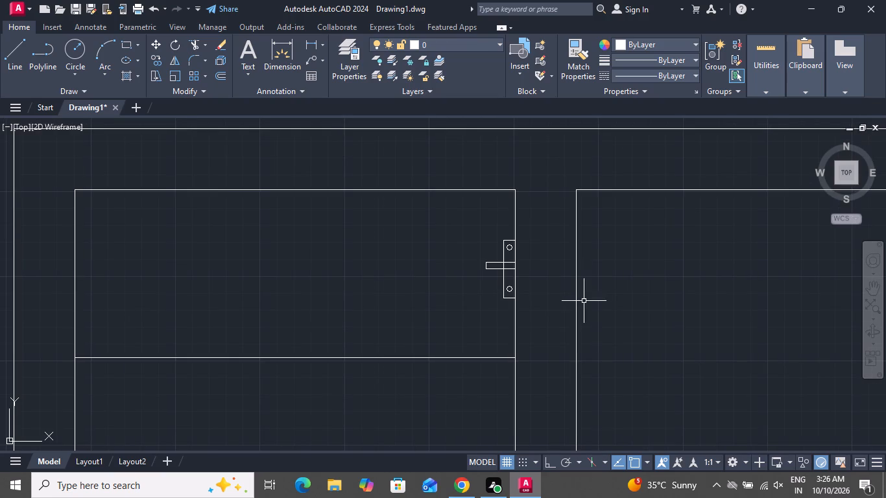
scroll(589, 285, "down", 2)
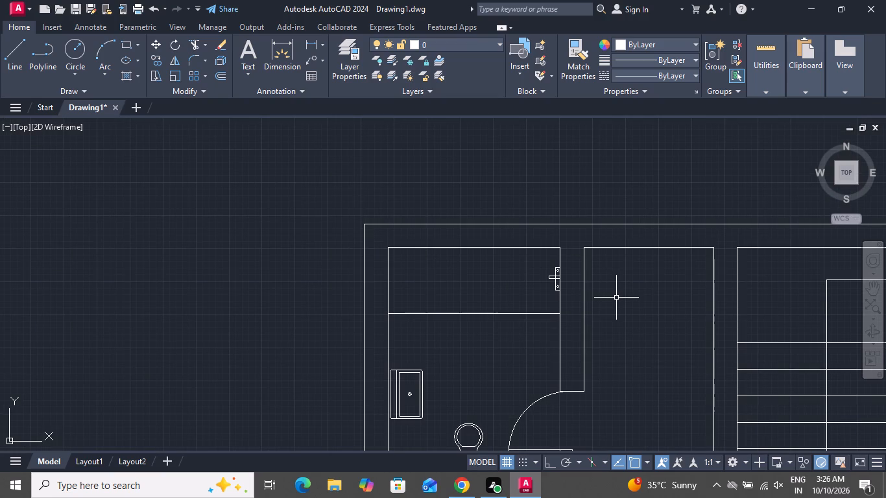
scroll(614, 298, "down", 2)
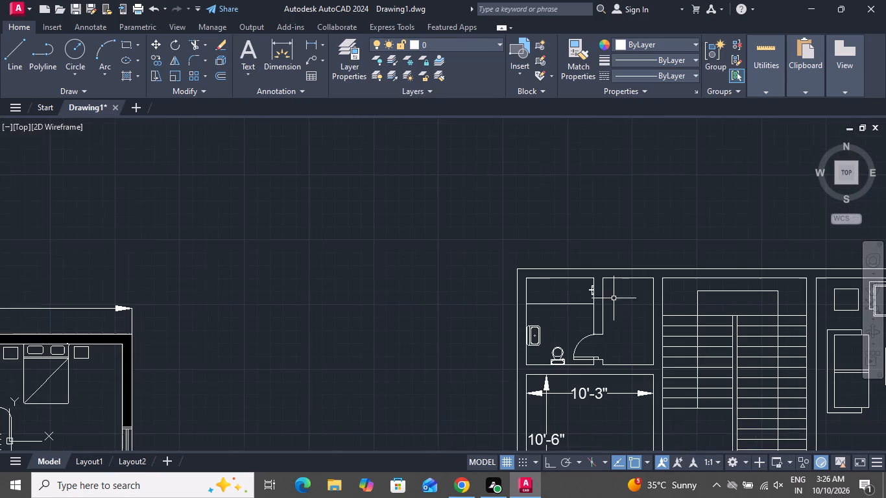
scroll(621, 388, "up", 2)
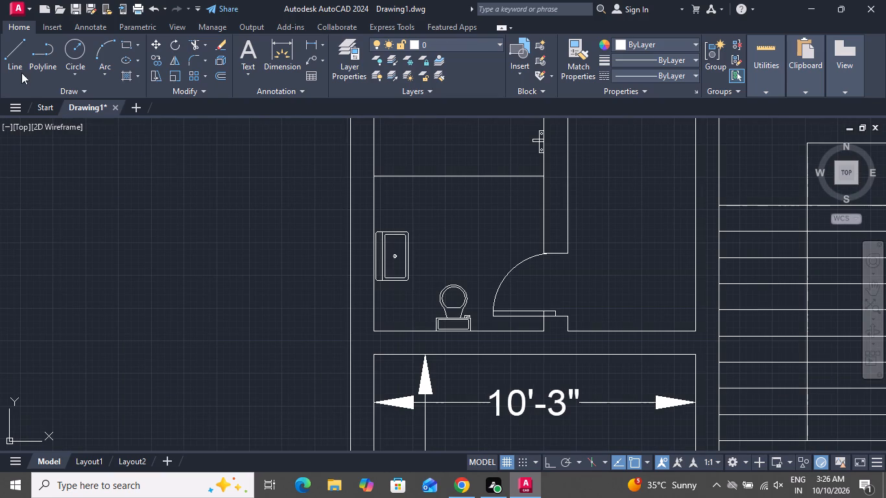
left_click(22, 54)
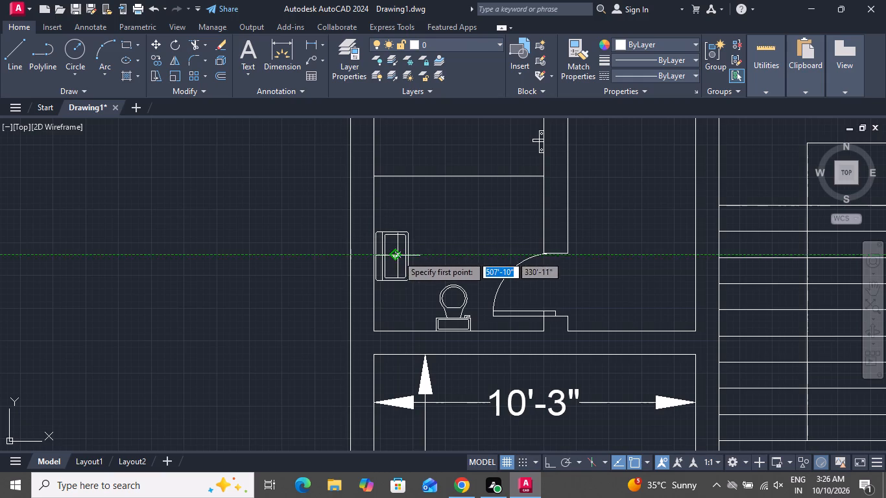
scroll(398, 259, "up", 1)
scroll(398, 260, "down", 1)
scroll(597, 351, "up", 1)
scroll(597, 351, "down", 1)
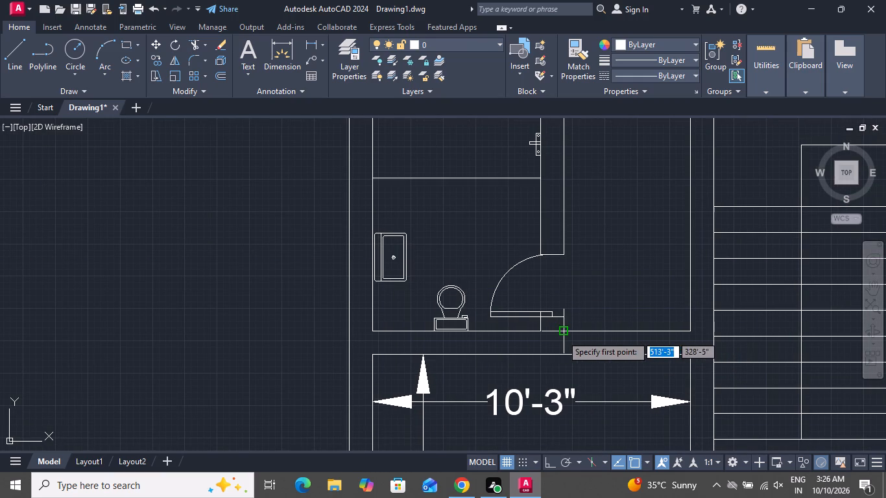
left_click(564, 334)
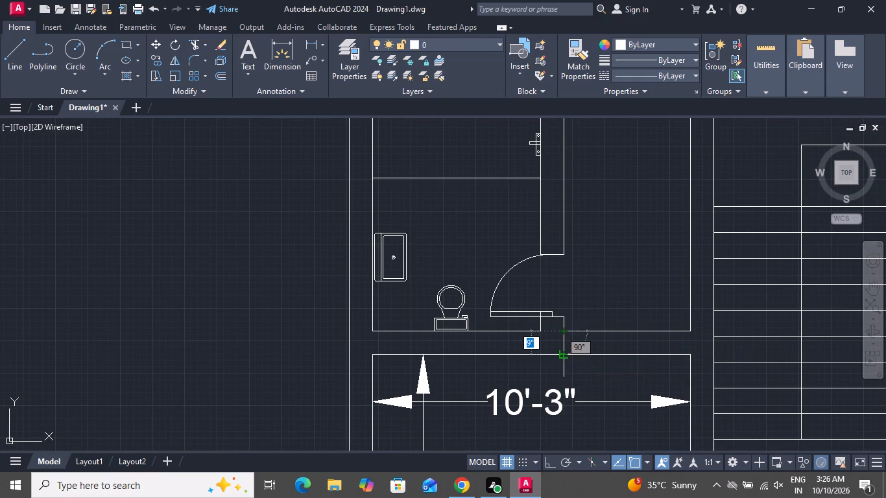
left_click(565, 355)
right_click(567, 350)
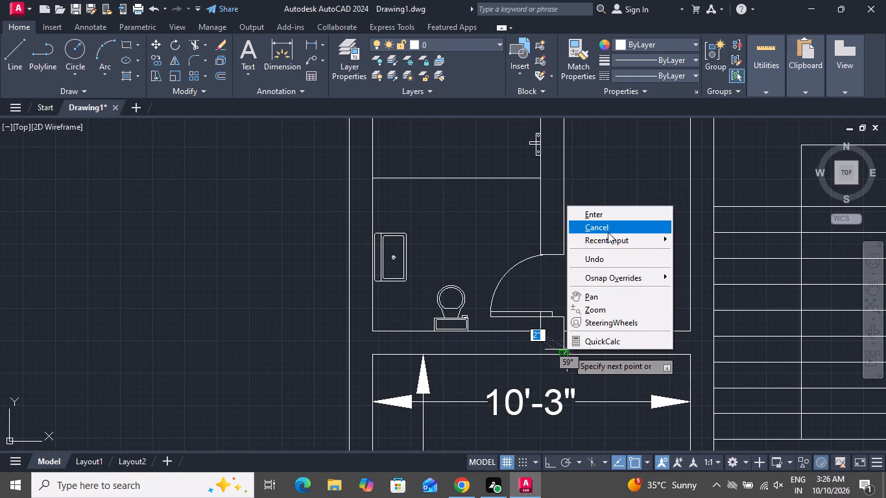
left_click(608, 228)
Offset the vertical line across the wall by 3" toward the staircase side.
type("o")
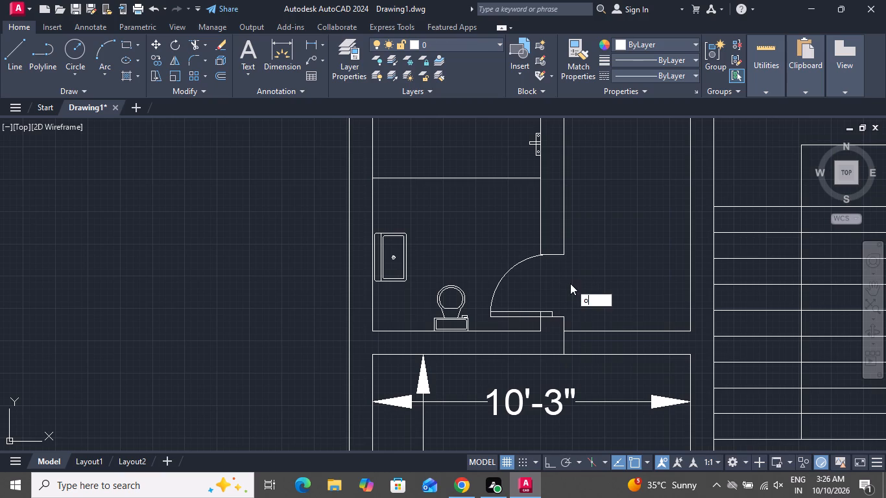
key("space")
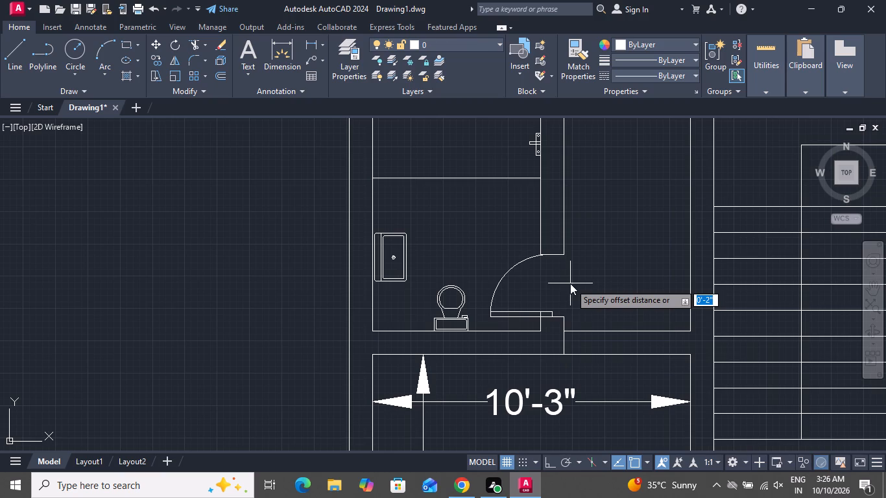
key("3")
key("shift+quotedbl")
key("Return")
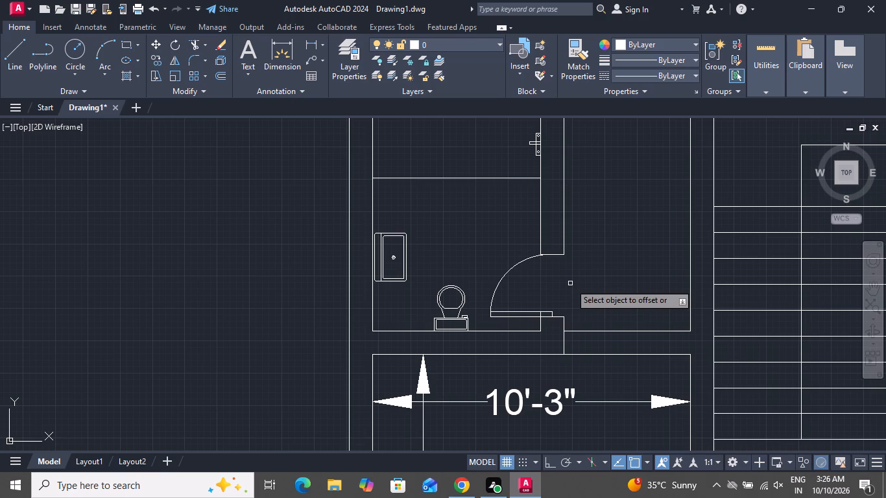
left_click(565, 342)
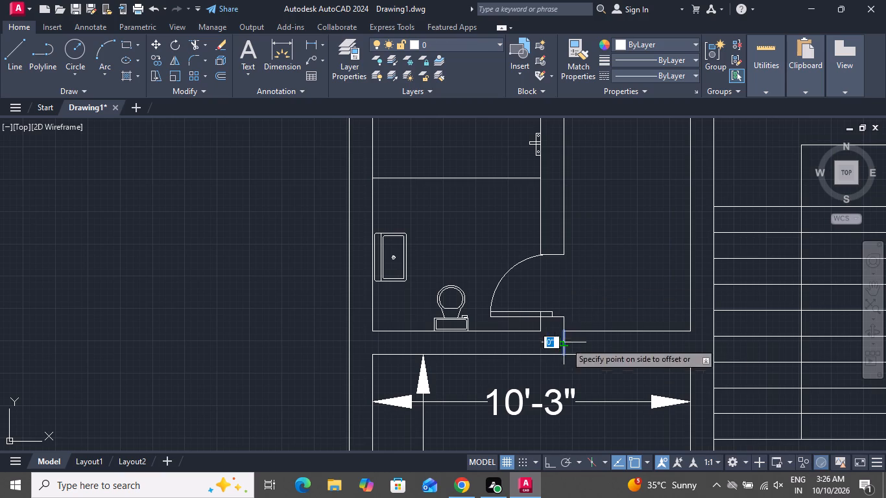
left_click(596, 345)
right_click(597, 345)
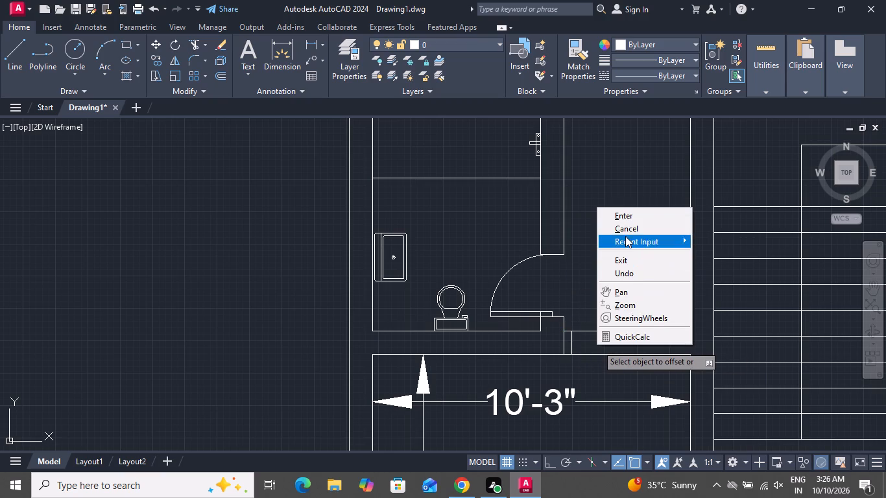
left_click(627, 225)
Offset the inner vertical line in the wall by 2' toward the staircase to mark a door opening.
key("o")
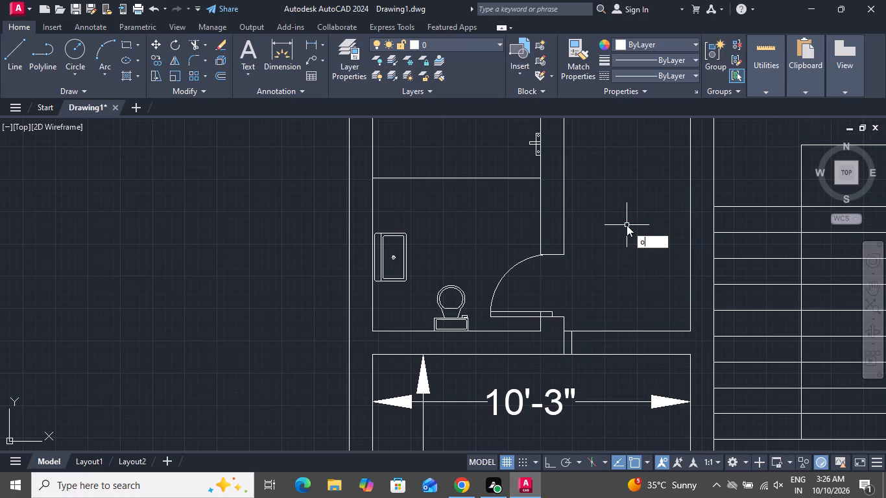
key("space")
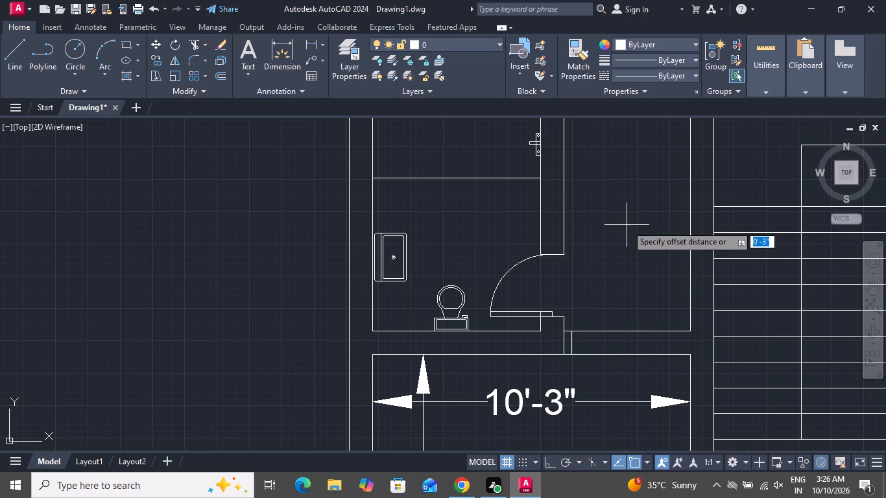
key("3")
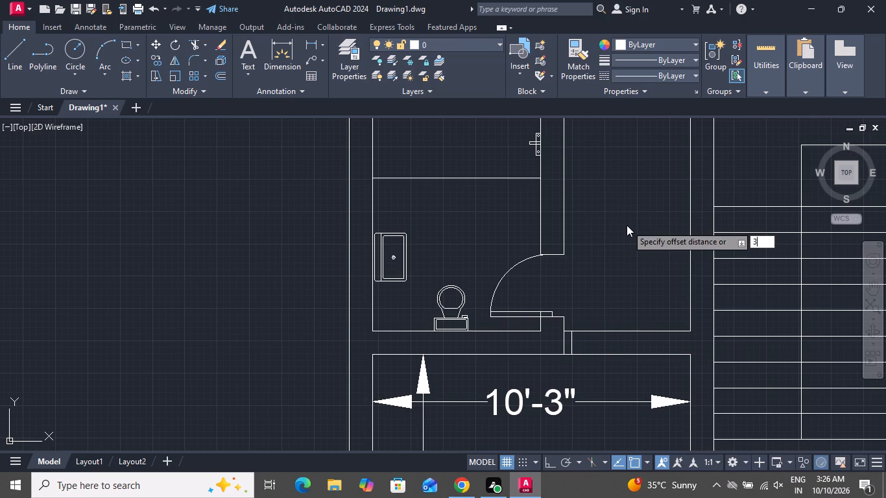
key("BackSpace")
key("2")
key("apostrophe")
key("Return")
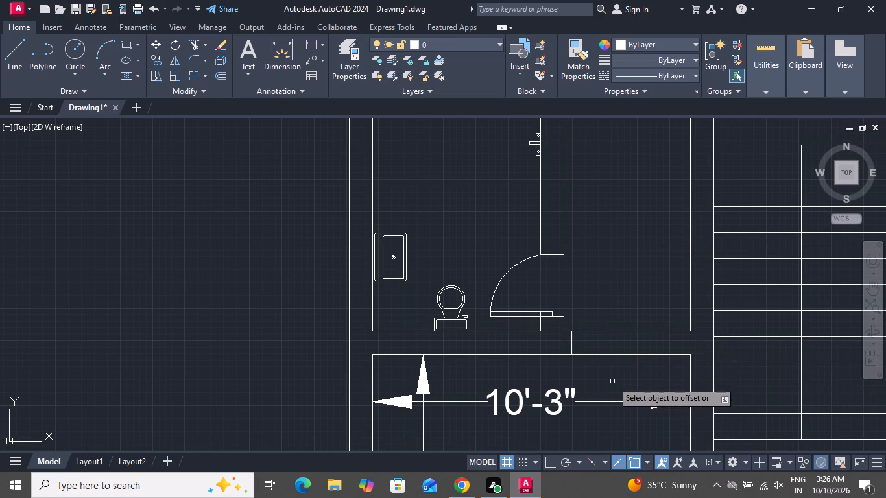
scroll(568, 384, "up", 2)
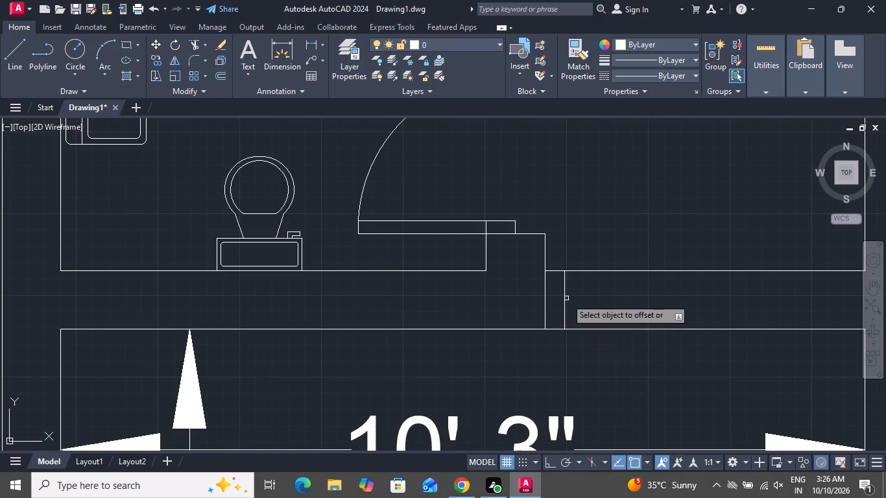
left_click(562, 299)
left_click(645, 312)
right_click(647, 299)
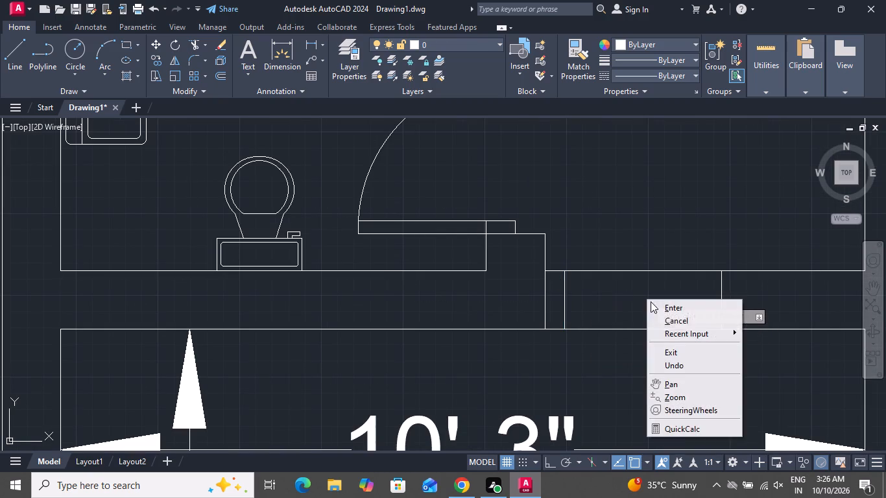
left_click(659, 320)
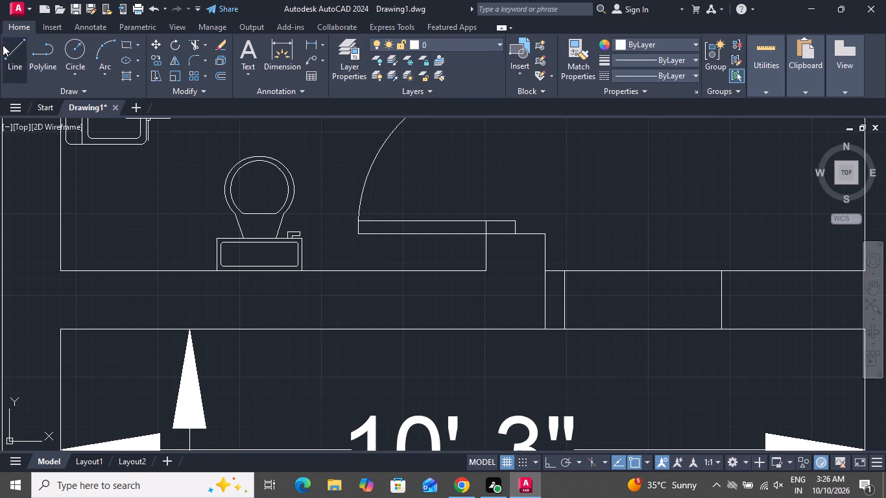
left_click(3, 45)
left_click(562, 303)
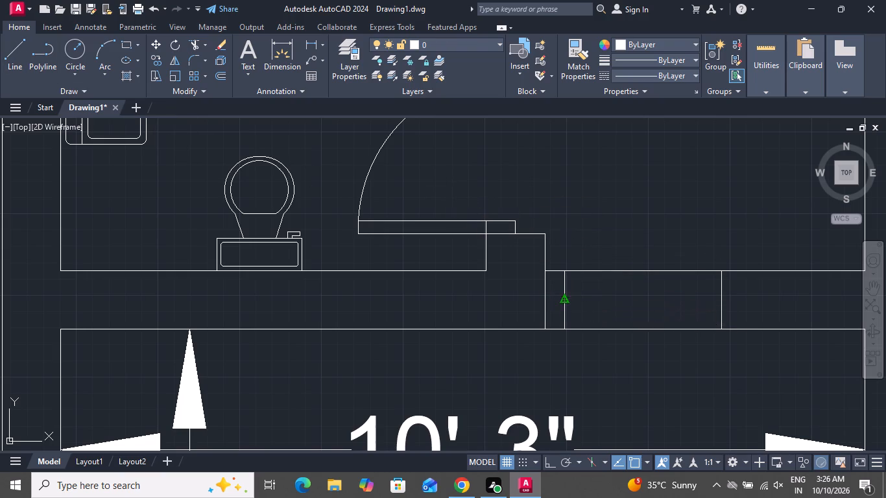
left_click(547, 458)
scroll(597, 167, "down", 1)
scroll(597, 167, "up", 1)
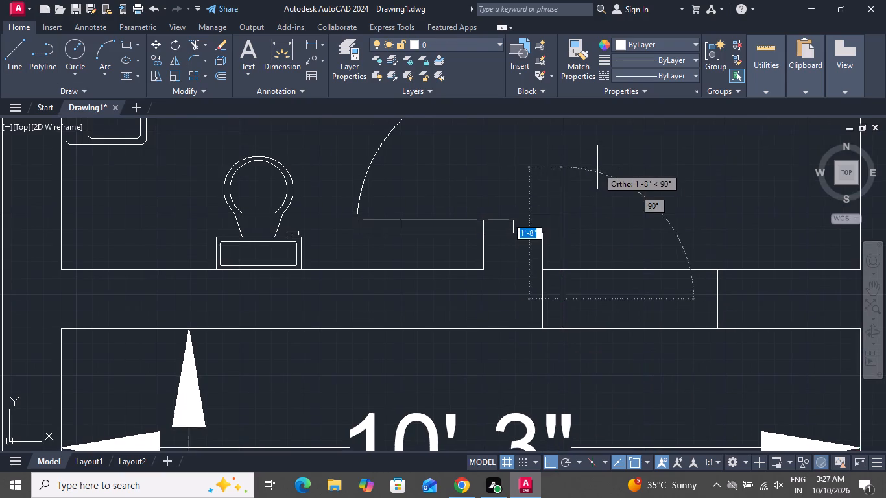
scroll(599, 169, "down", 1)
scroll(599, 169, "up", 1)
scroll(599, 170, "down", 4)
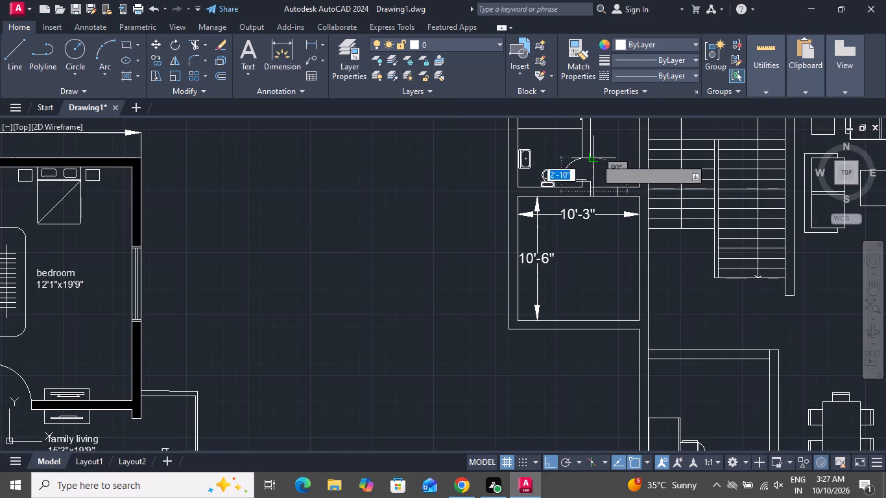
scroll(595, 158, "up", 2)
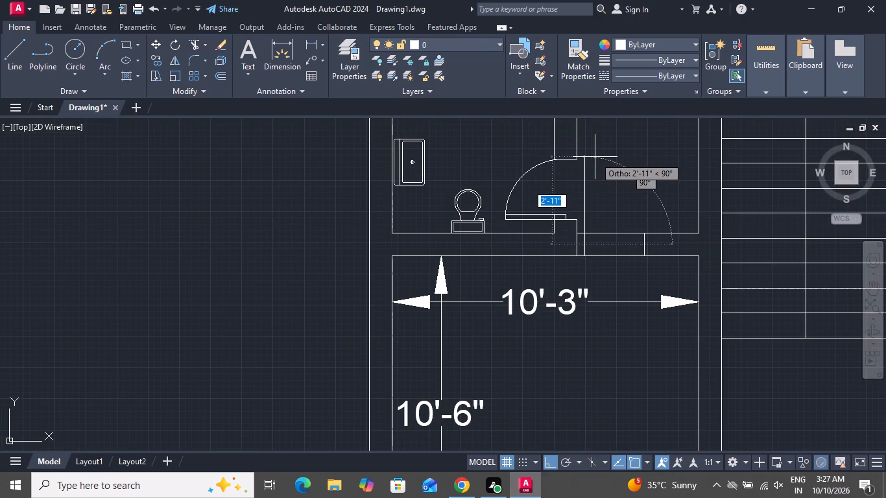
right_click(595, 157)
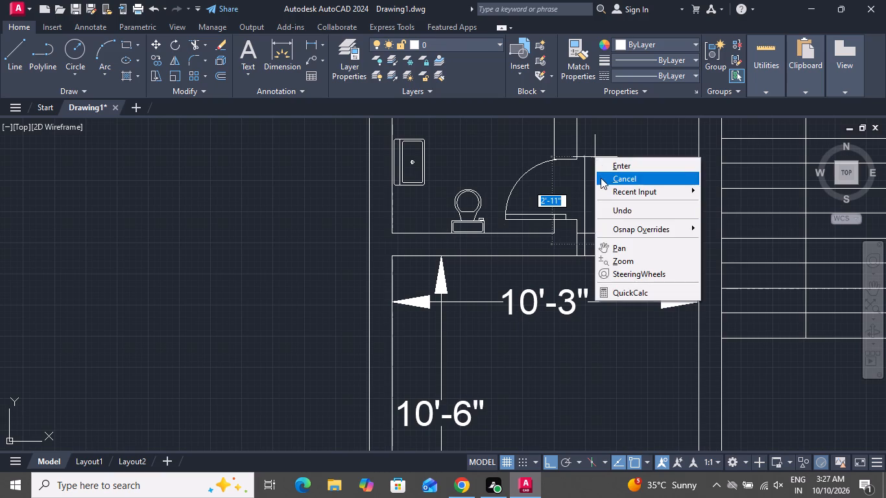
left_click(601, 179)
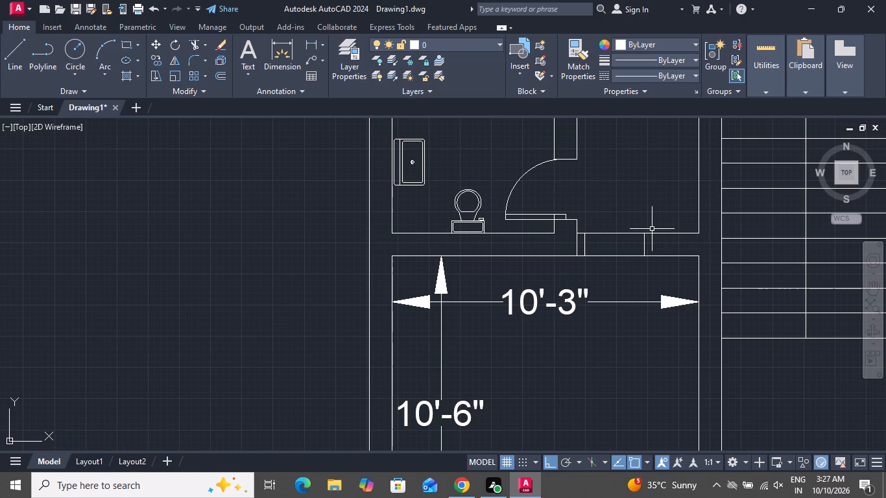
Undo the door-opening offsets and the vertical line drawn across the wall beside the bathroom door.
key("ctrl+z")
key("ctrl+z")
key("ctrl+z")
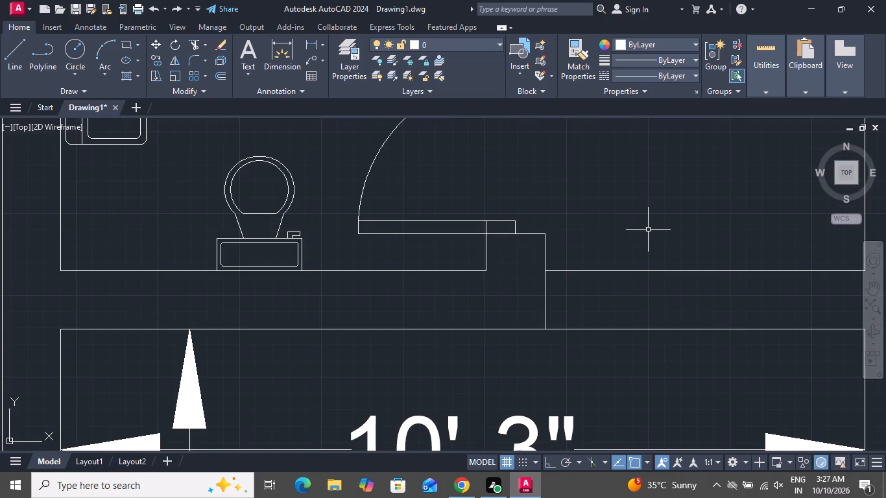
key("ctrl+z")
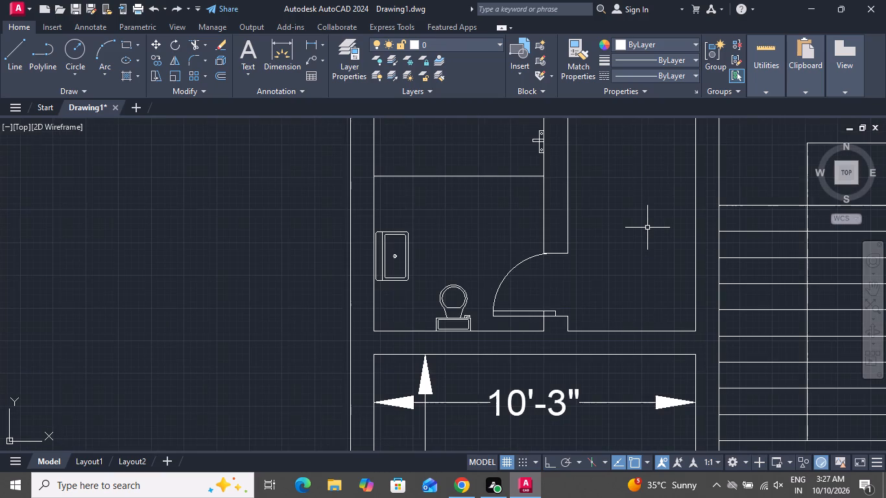
Draw a vertical line across the same wall at the passage's lower corner nearest the staircase, down to the room below.
left_click(13, 53)
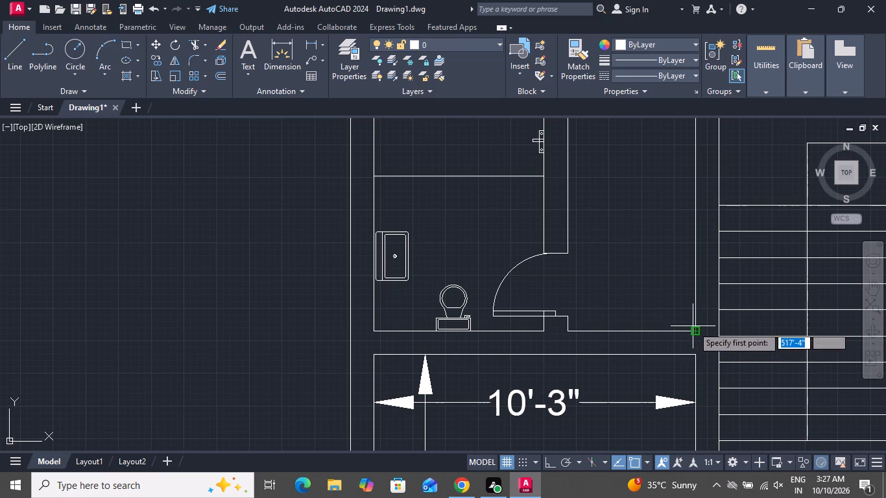
left_click(693, 332)
left_click(694, 353)
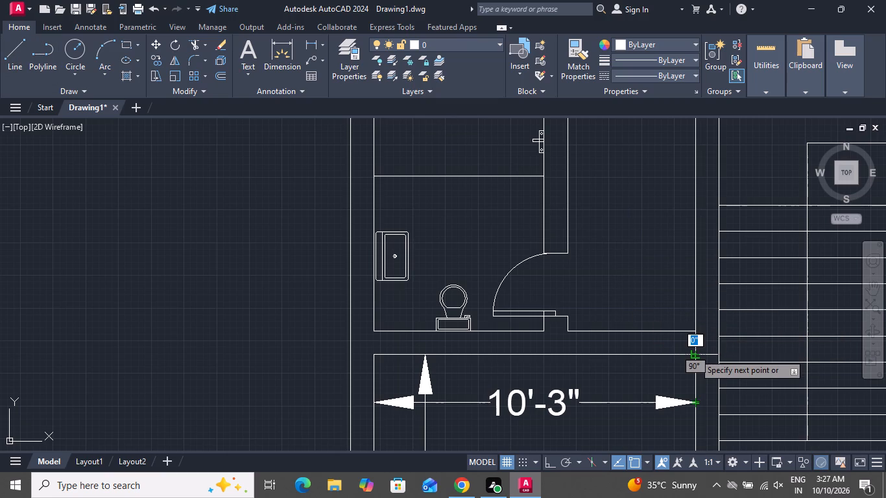
right_click(694, 353)
left_click(708, 229)
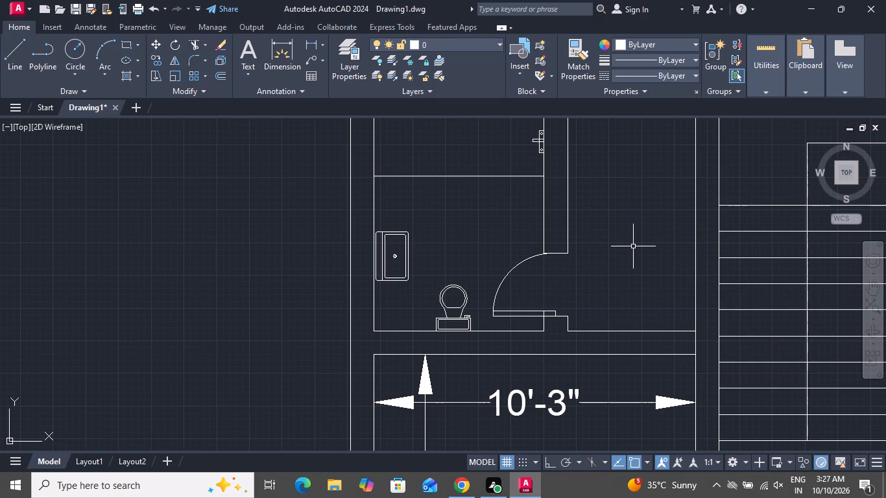
Offset the short vertical line across the wall at the passage's staircase-side corner by 3" toward the bathroom.
key("o")
type("f")
key("space")
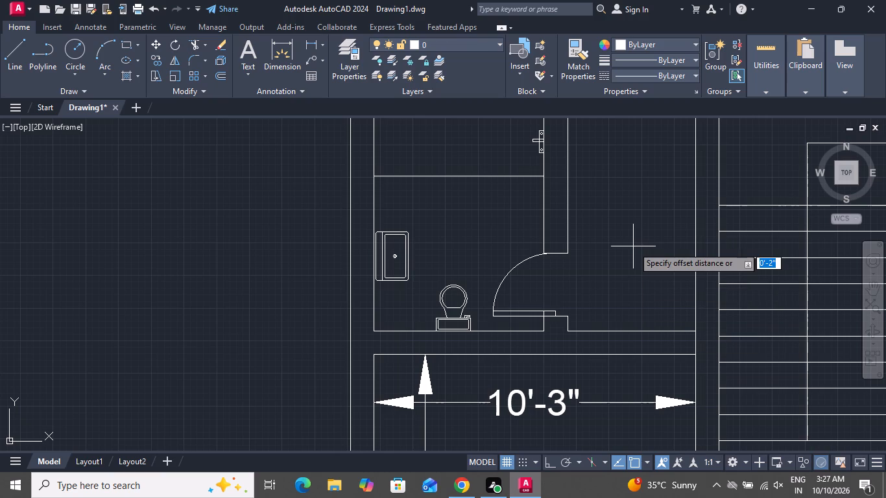
key("3")
key("shift+quotedbl")
key("Return")
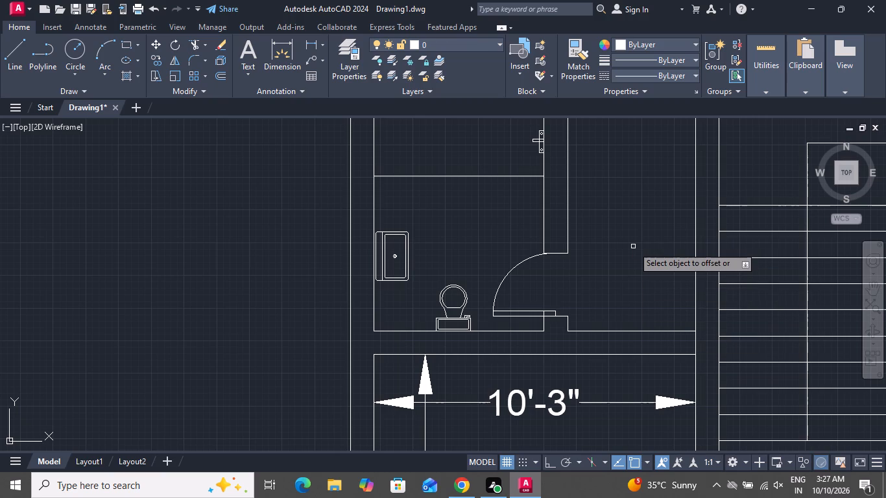
left_click(694, 341)
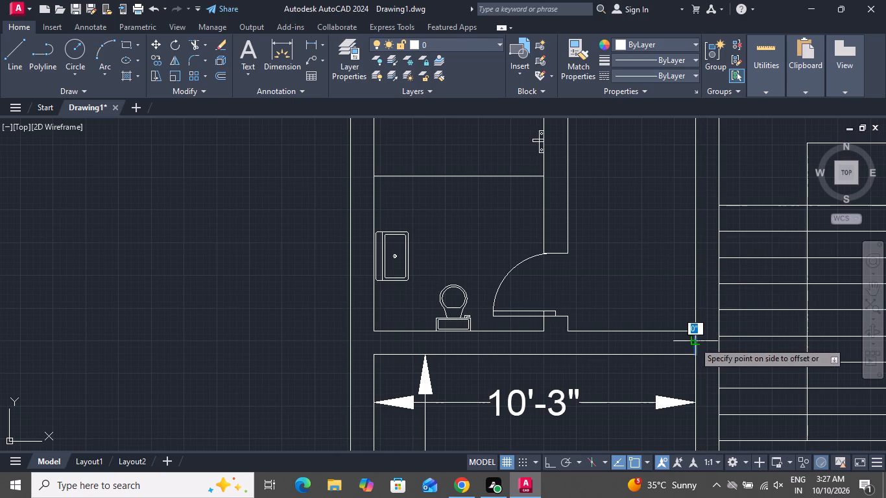
left_click(682, 346)
right_click(673, 345)
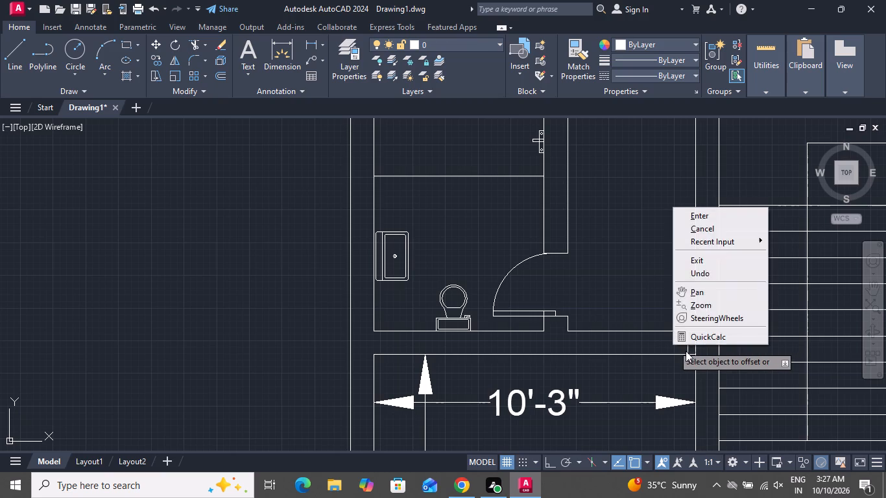
left_click(699, 227)
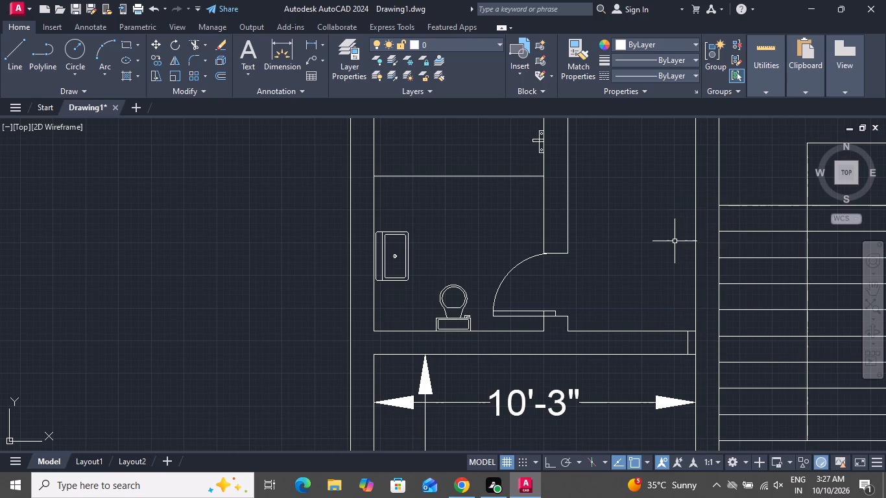
Offset the new inner jamb line by 2' toward the bathroom to mark the width of the door opening.
type("o")
key("space")
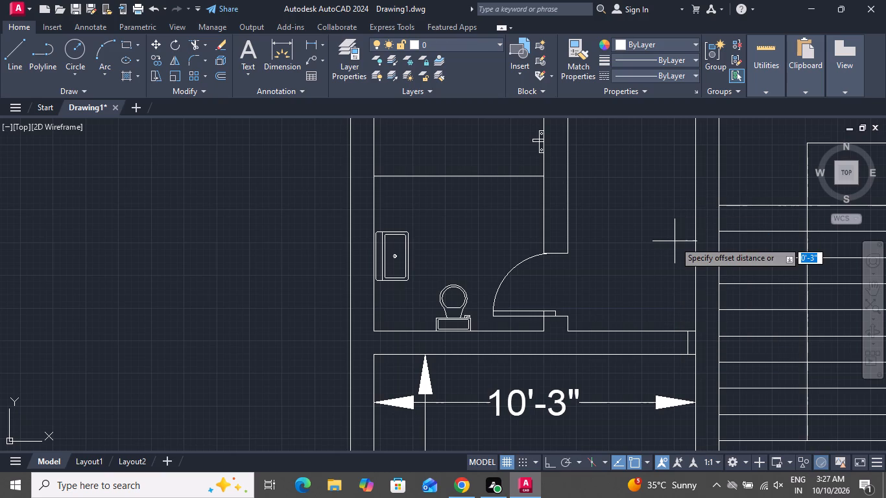
key("2")
key("apostrophe")
key("Return")
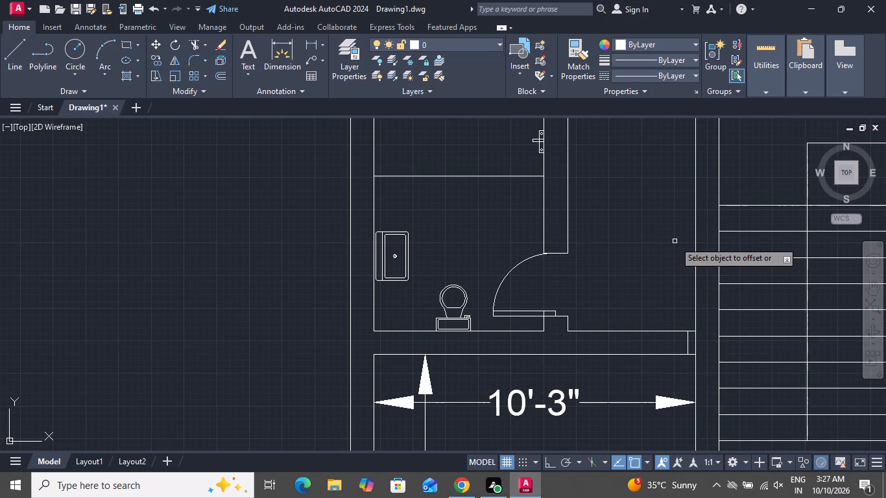
left_click(688, 346)
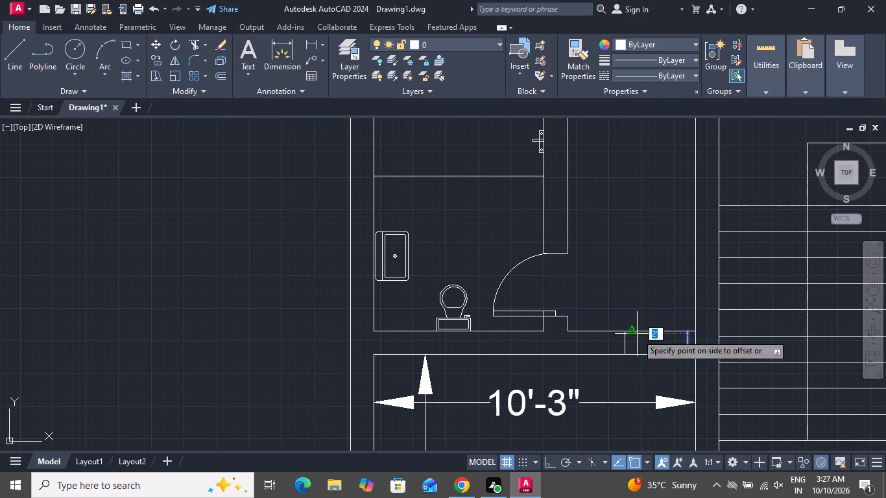
left_click(636, 334)
right_click(636, 346)
left_click(669, 222)
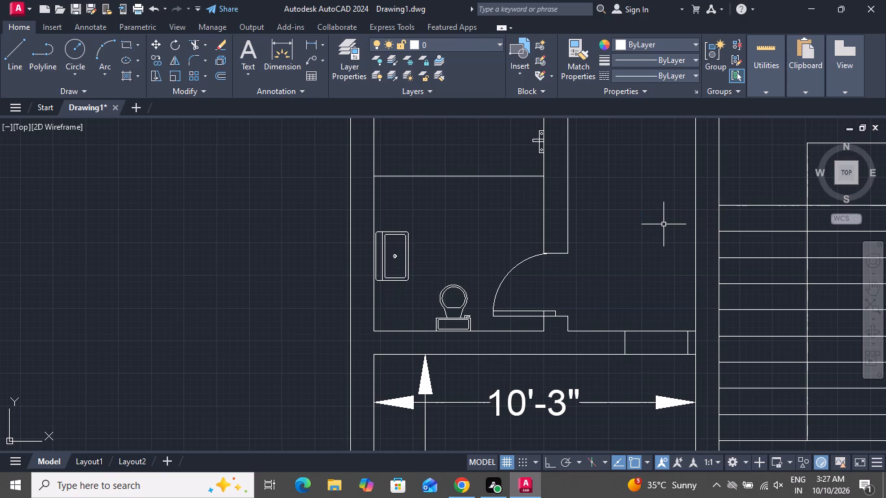
Draw a 2' vertical door-leaf line up into the passage from the midpoint of the staircase-side jamb line.
left_click(3, 53)
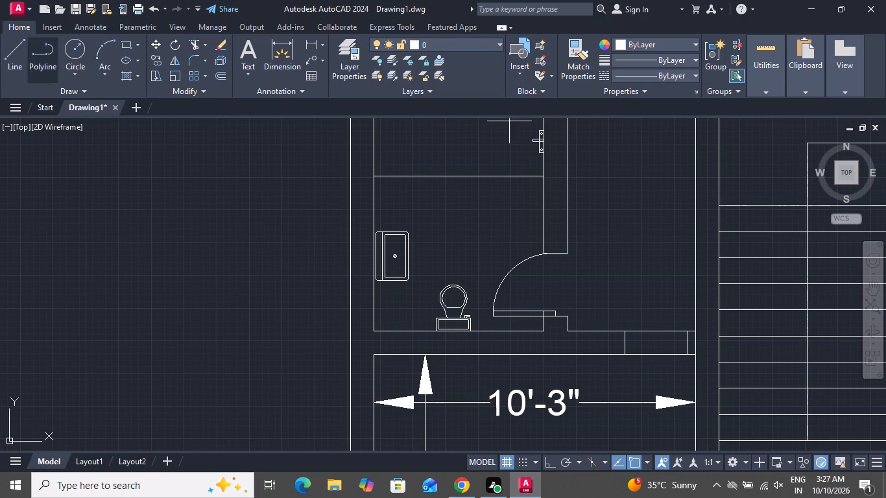
left_click(688, 346)
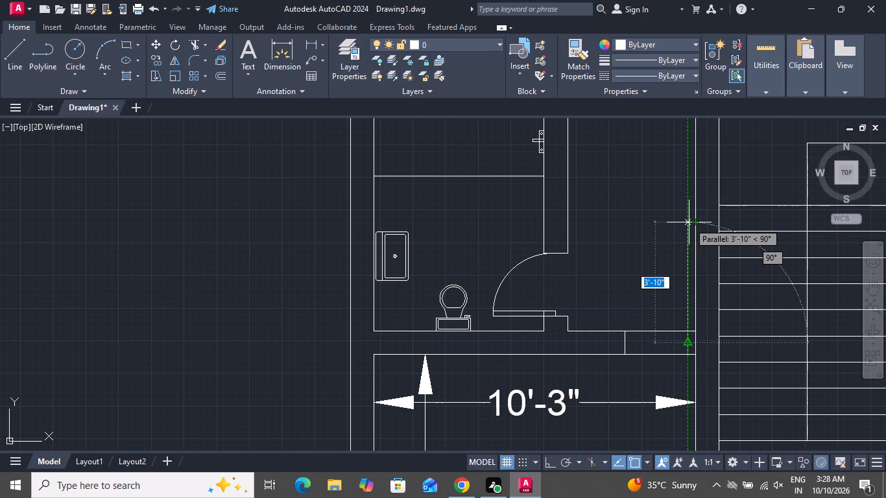
key("2")
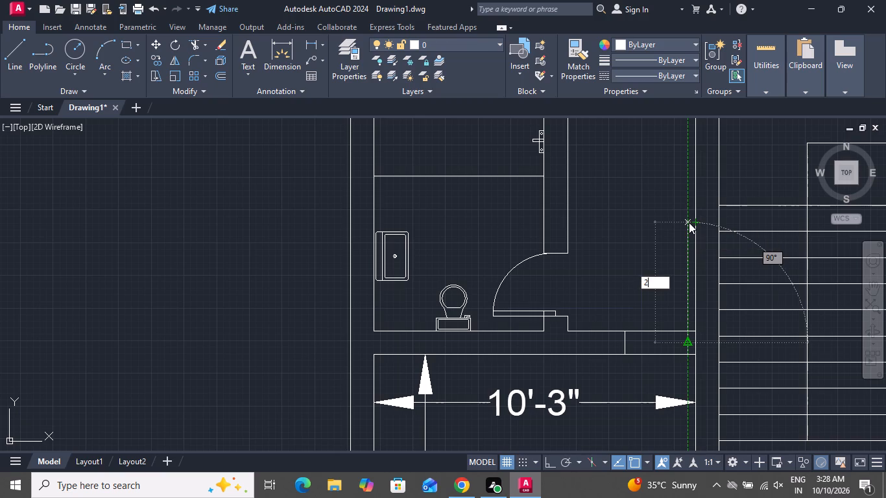
key("apostrophe")
key("Return")
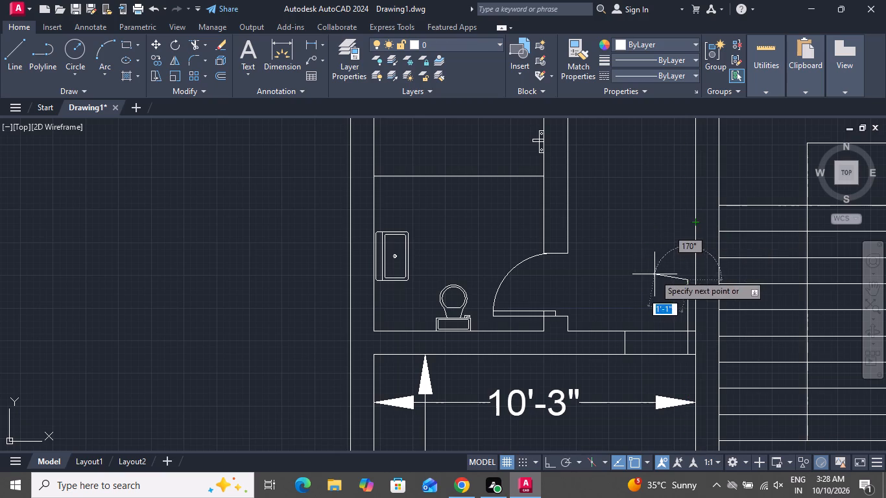
right_click(630, 271)
left_click(658, 288)
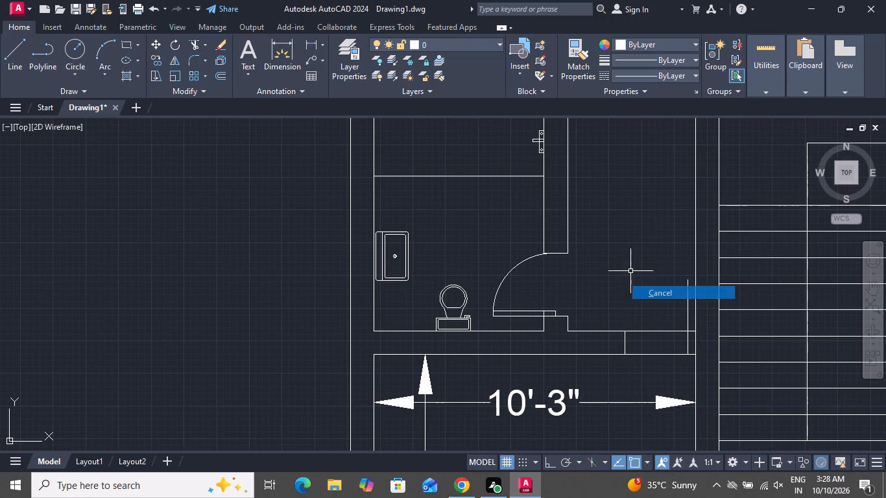
Offset the door-leaf line by 2" toward the bathroom to give the leaf its thickness.
key("o")
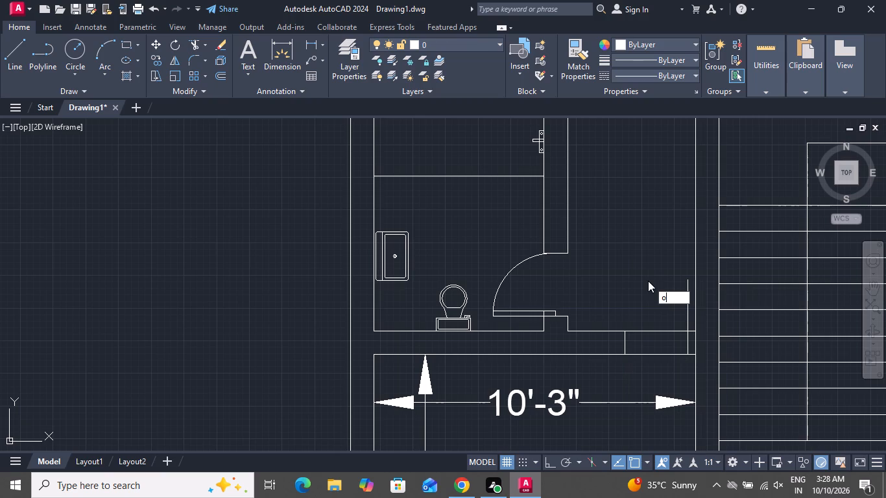
key("space")
key("2")
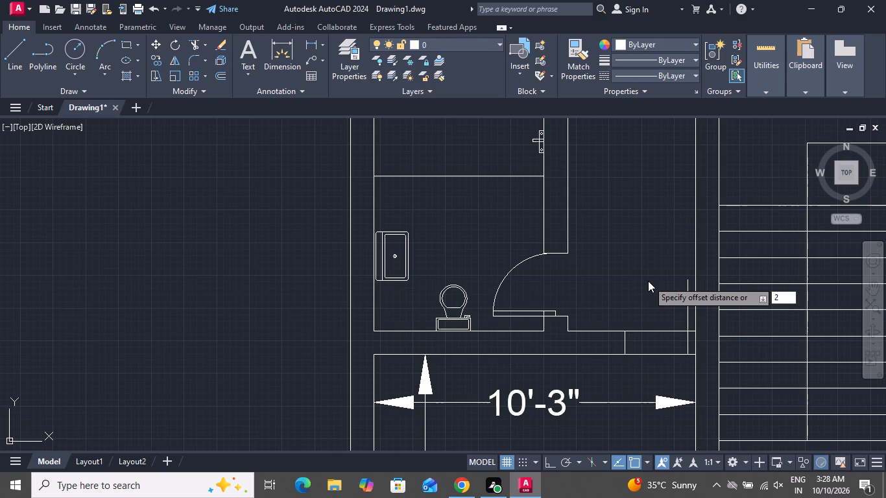
key("shift+quotedbl")
key("Return")
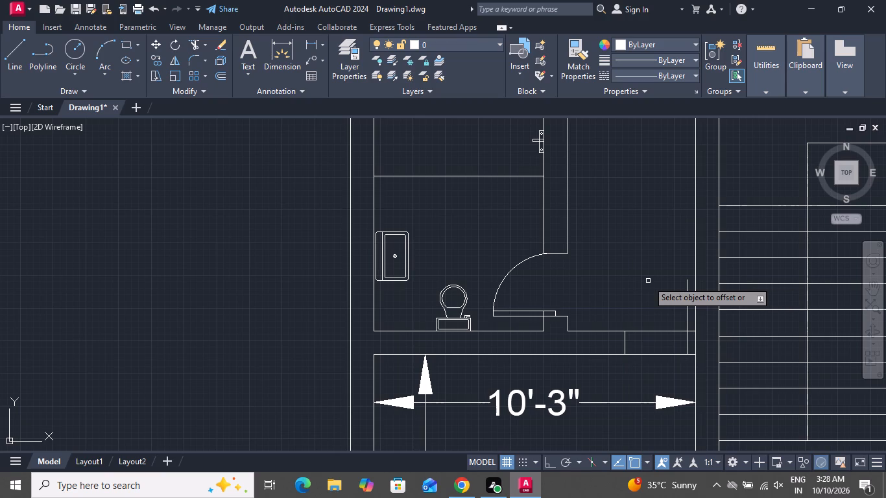
scroll(689, 331, "up", 2)
scroll(698, 310, "down", 1)
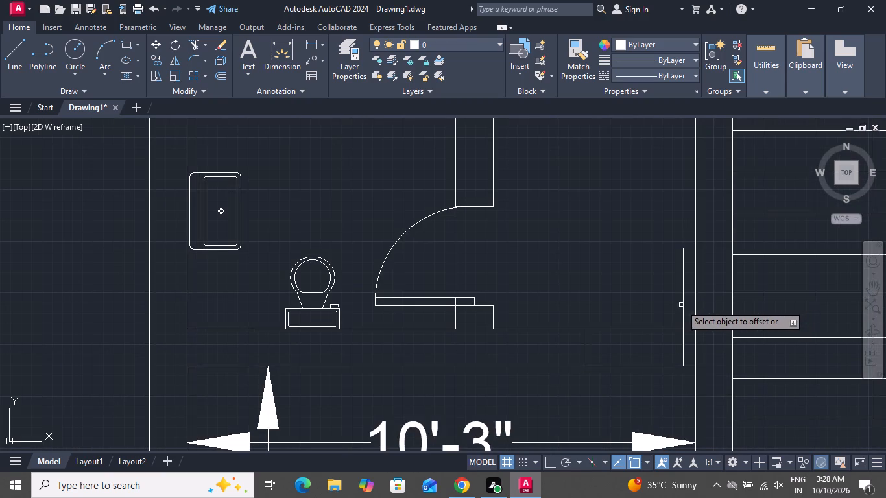
left_click(682, 306)
left_click(649, 306)
right_click(654, 277)
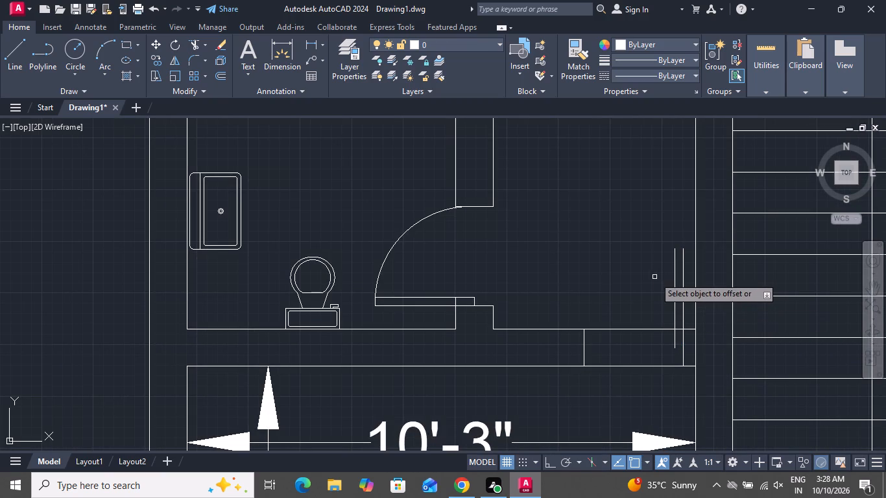
left_click(669, 292)
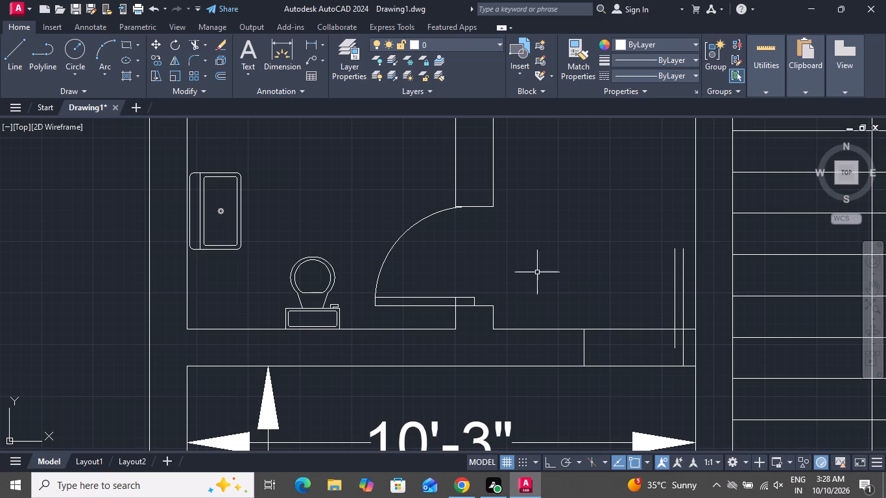
Draw the door-swing arc from the midpoint of the bathroom-side jamb through the inner leaf line's top to the outer leaf line's top.
type("a")
key("space")
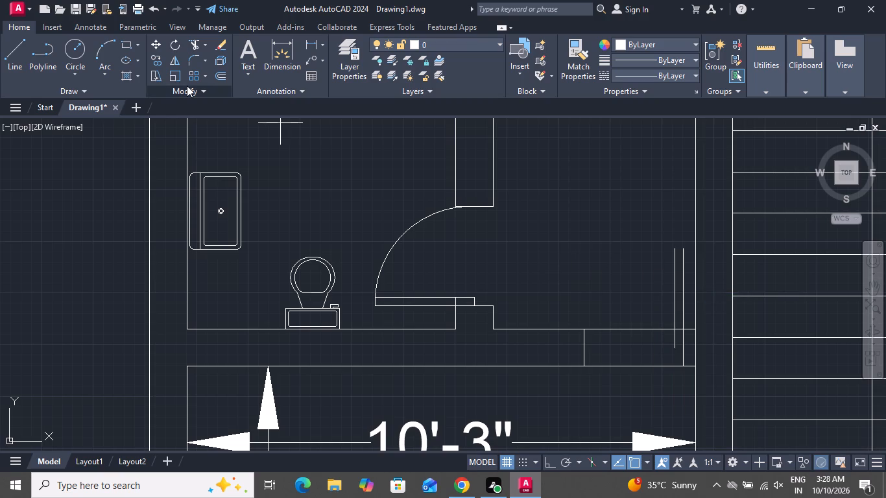
left_click(581, 347)
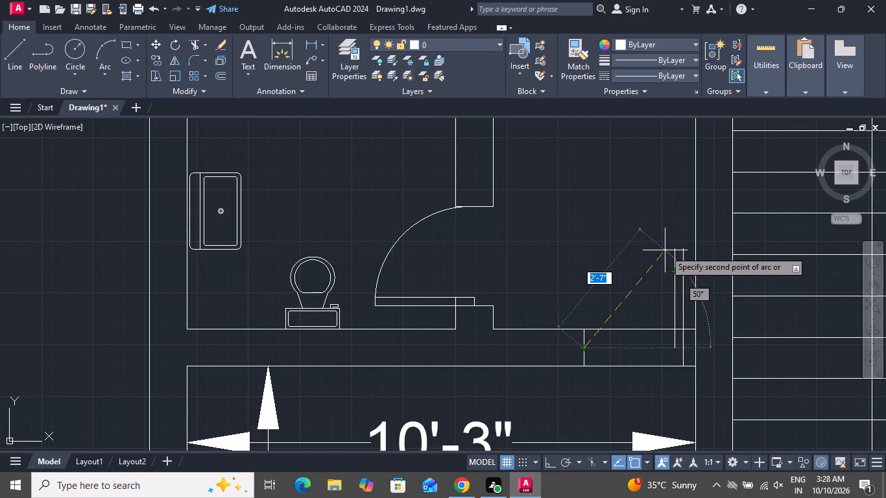
left_click(671, 250)
left_click(682, 249)
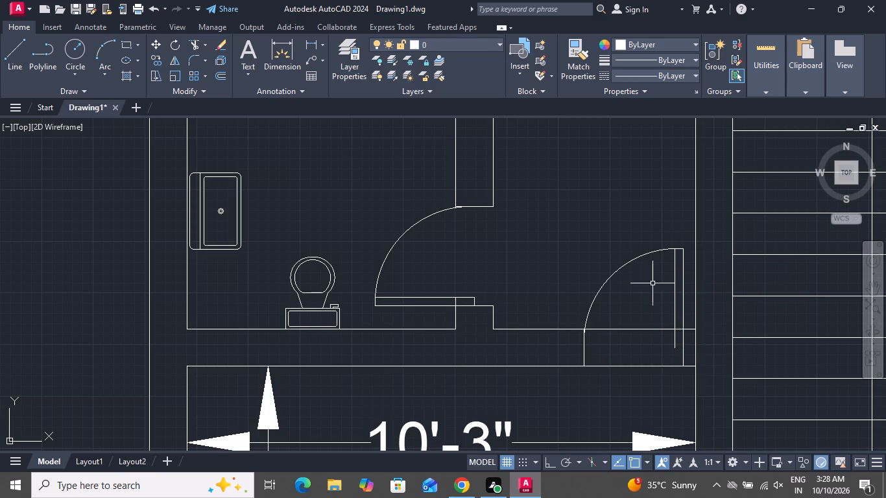
Trim both horizontal wall lines between the jambs to clear the new door opening.
left_click(189, 44)
left_click_drag(619, 309, 621, 326)
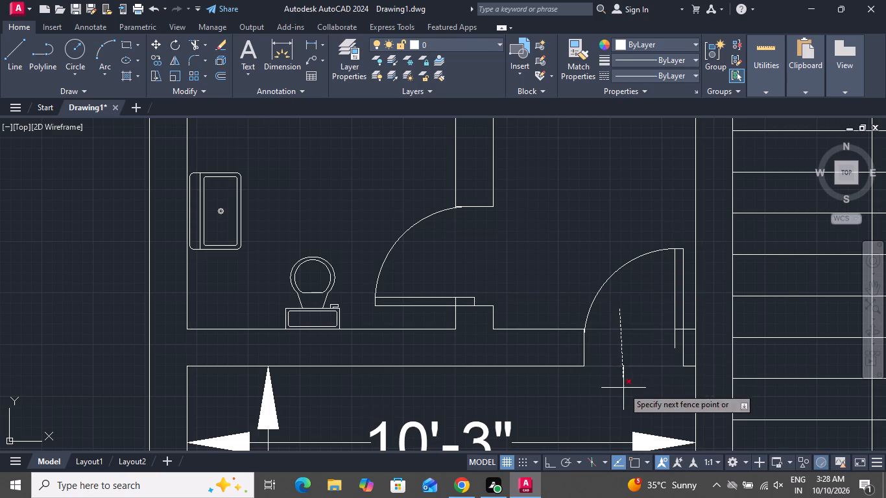
left_click(614, 399)
right_click(625, 348)
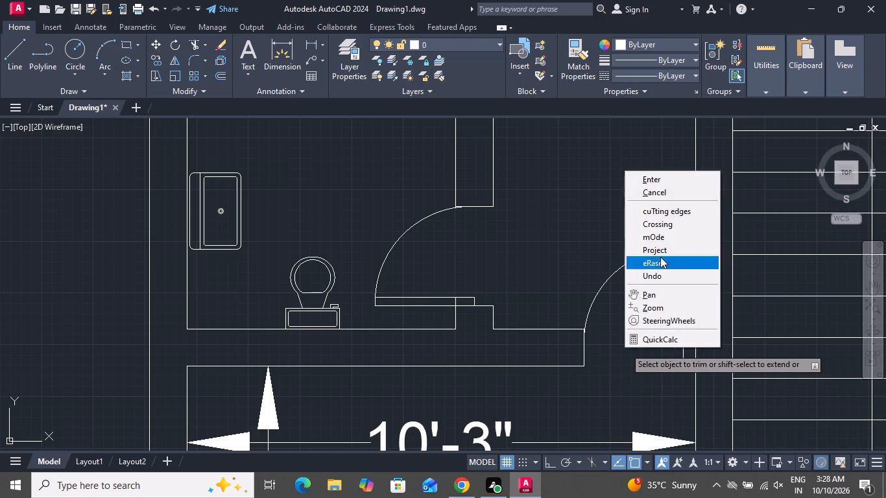
left_click(662, 188)
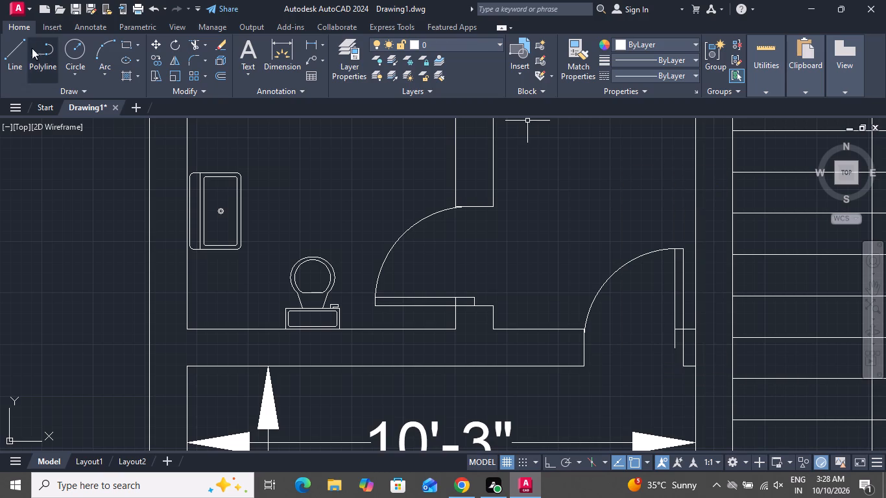
Close the lower end of the door leaf with a 2" horizontal line between its two vertical lines.
left_click(16, 57)
scroll(699, 385, "up", 3)
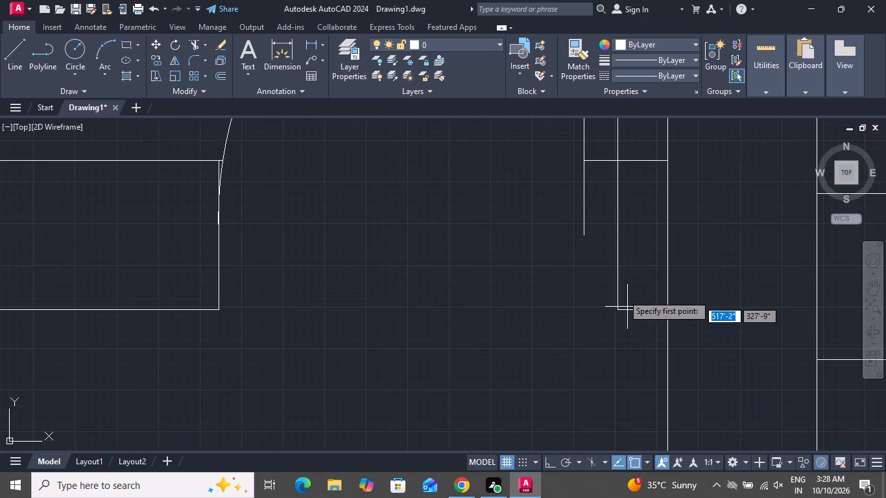
left_click(585, 236)
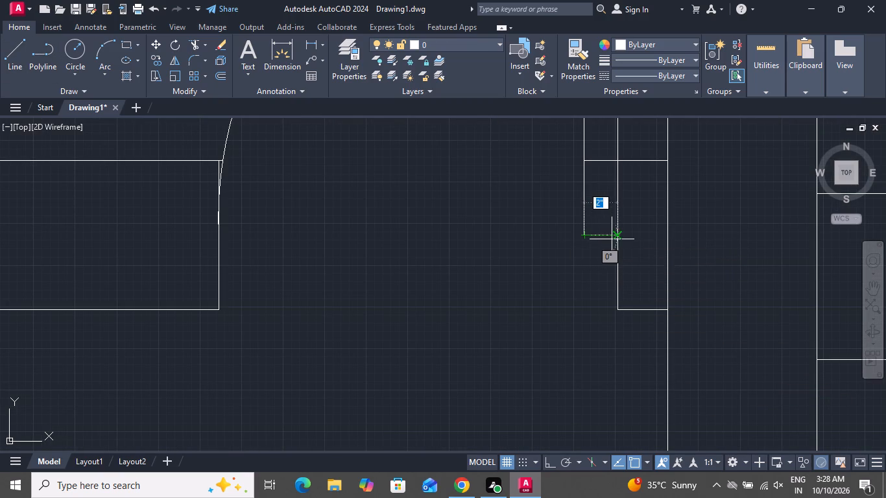
left_click(617, 237)
right_click(619, 235)
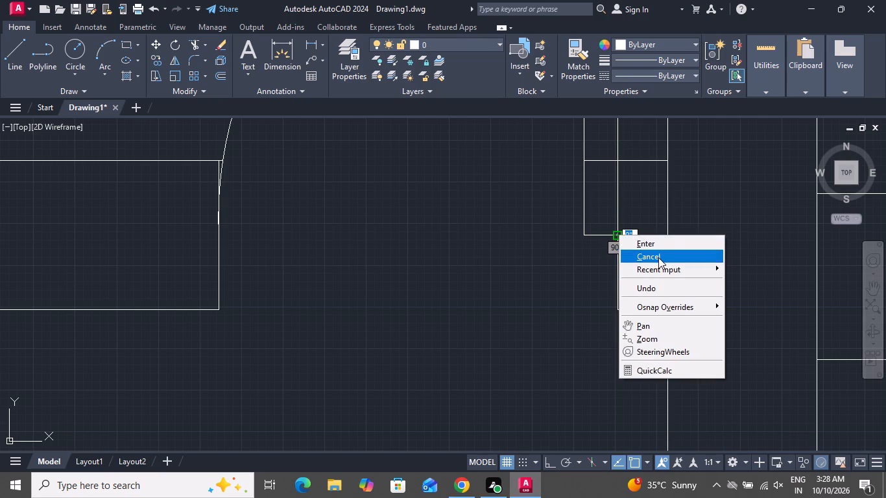
left_click(658, 257)
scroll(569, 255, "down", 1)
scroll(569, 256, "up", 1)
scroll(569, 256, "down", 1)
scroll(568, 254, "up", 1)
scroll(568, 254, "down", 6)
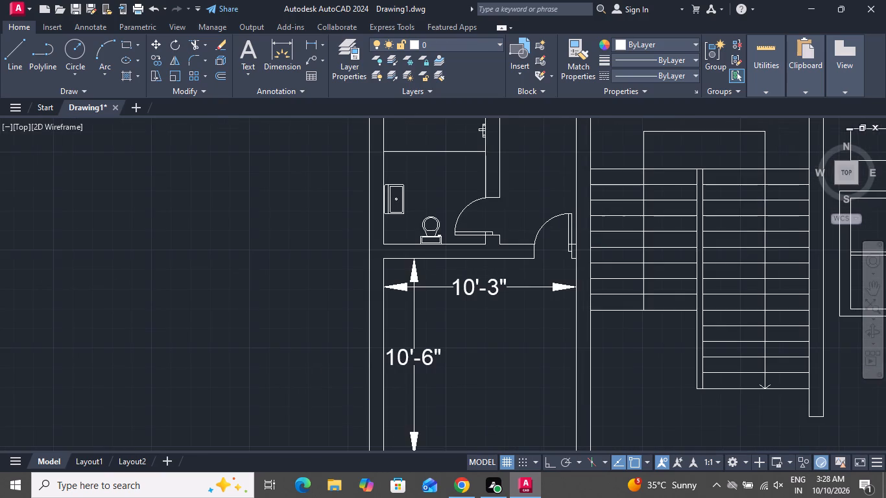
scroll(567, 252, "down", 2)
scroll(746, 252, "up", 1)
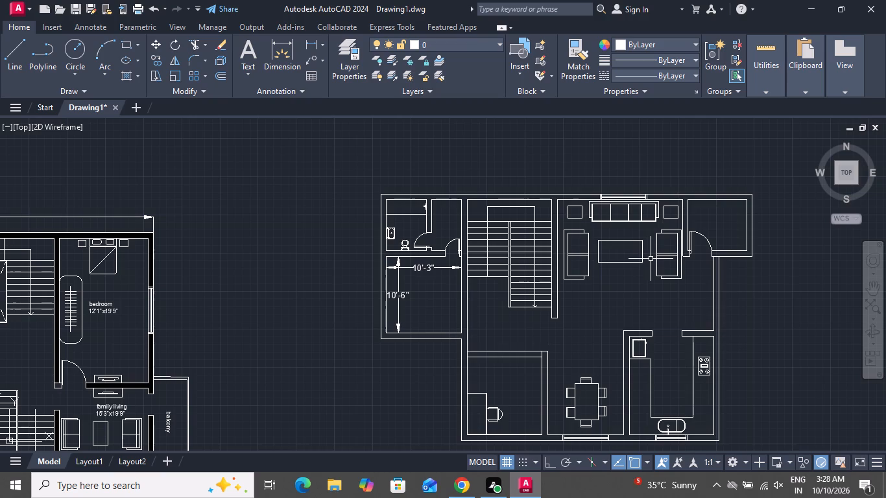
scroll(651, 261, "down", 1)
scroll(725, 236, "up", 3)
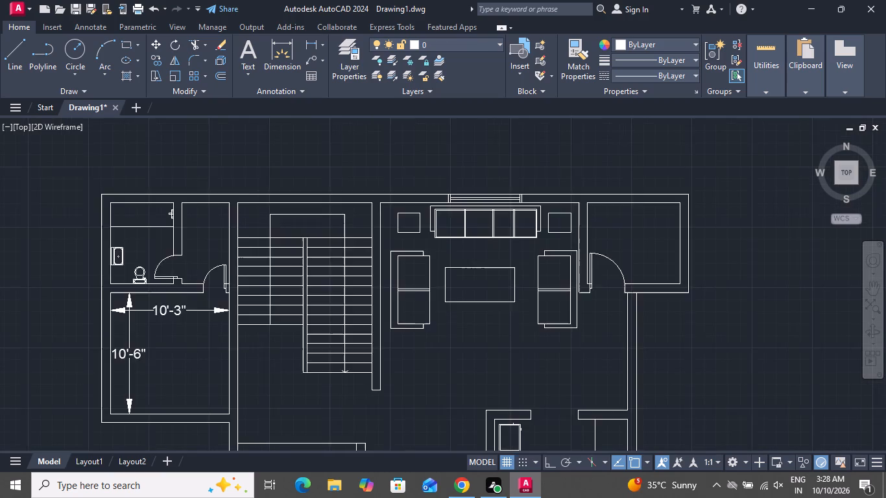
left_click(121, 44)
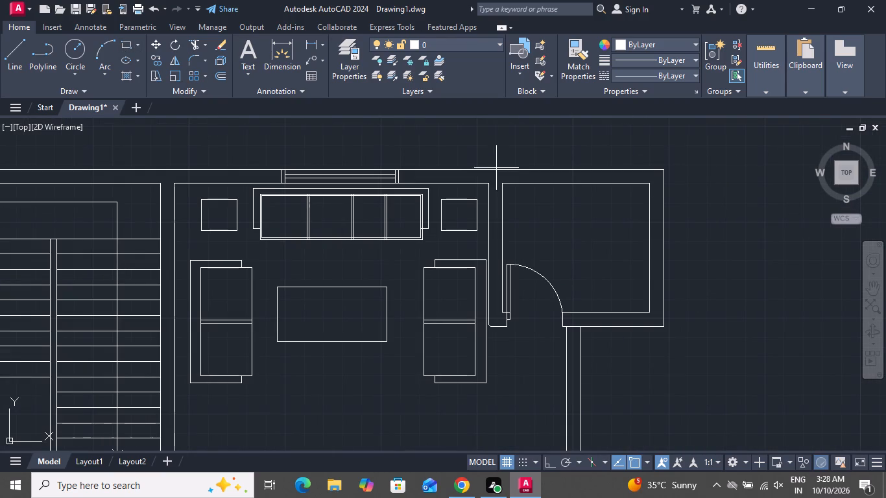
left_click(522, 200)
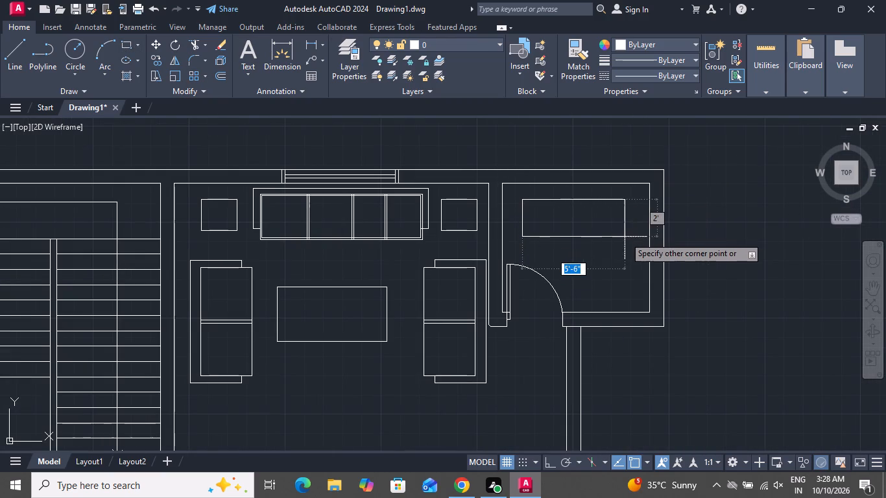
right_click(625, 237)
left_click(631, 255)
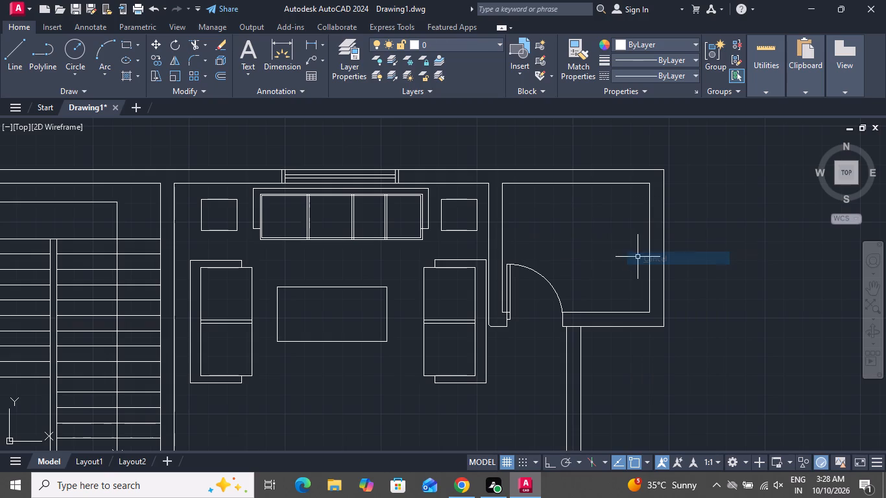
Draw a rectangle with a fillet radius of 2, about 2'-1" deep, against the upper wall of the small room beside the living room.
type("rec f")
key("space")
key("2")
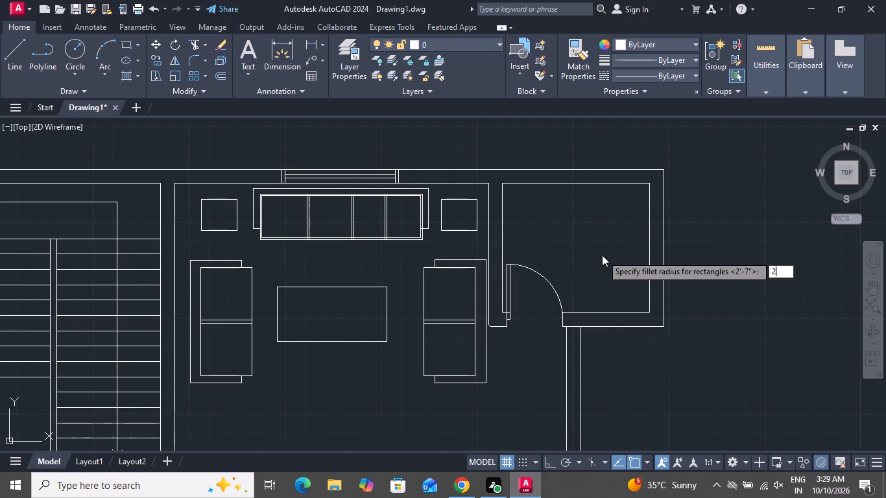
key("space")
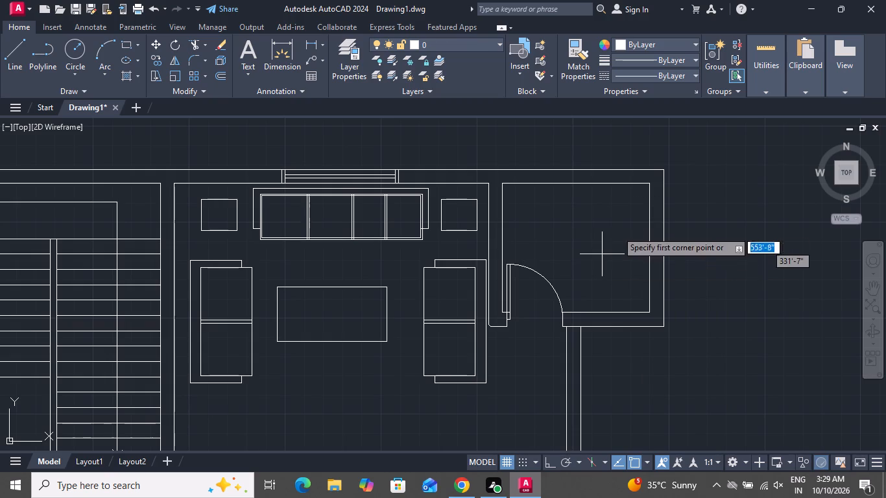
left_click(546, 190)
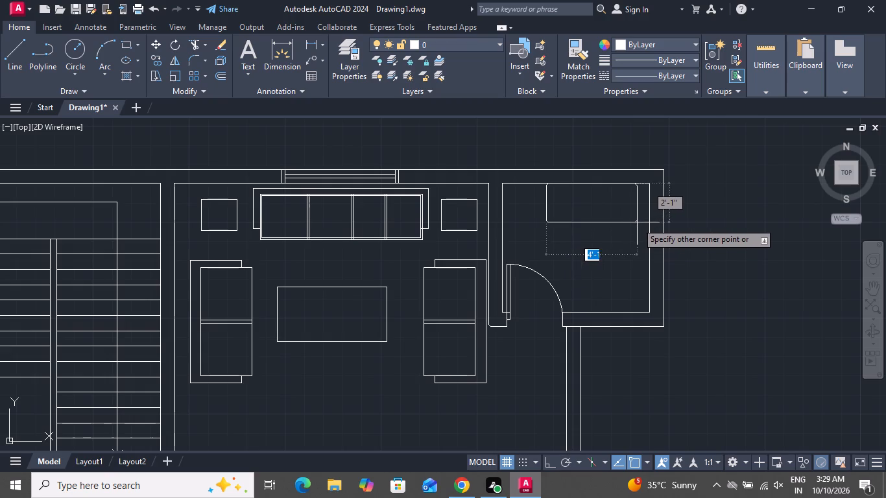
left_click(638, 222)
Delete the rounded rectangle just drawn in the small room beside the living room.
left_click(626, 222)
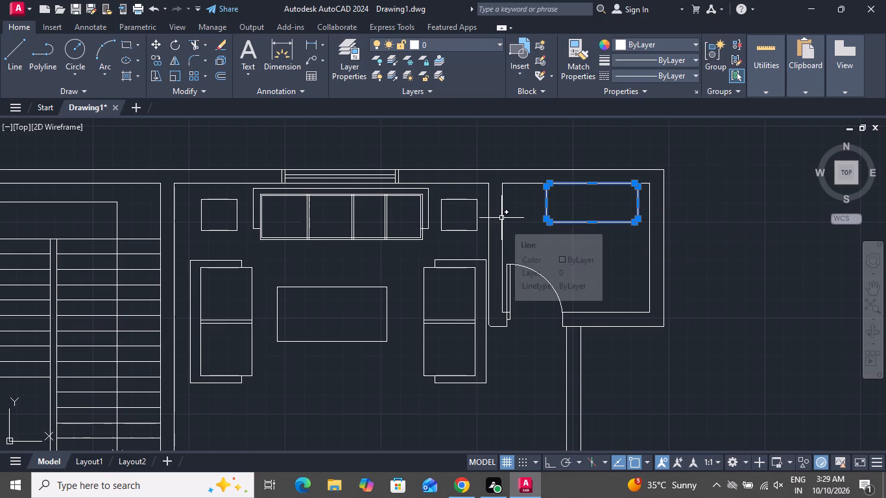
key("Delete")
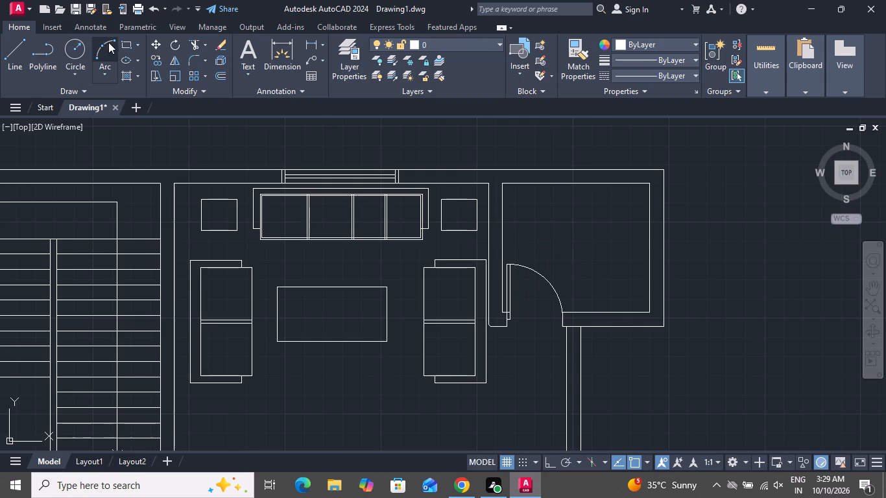
Draw a fillet-radius-2 rectangle about 8'-1" by 2'-5", spanning wall to wall along the small room's upper wall.
key("r")
type("ec f 2")
key("space")
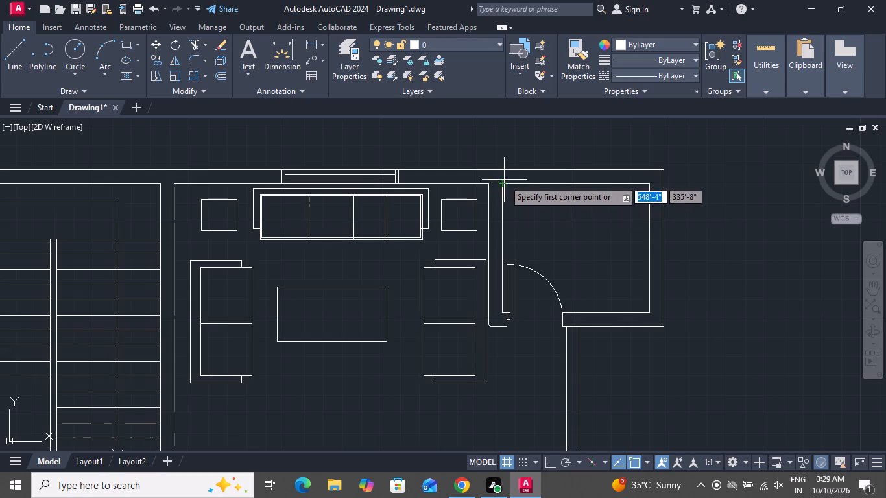
left_click(505, 187)
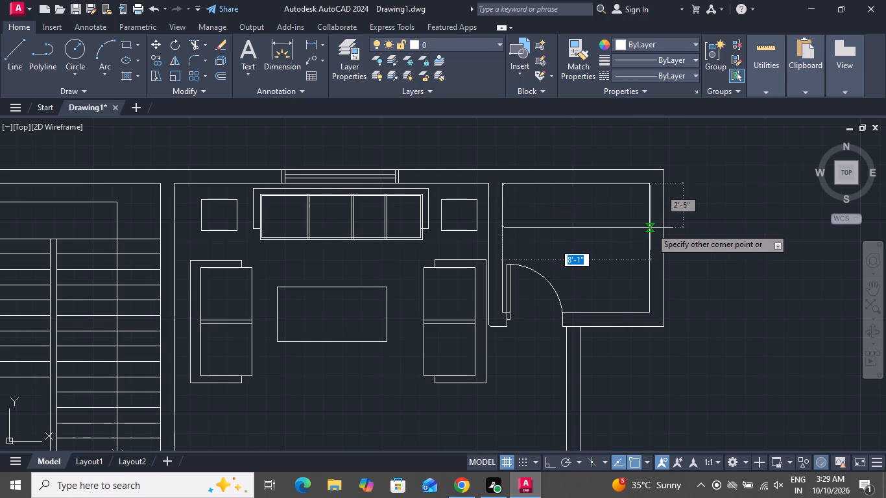
left_click(651, 228)
Delete the 10'-3" and 10'-6" dimensions from the room below the bathroom.
scroll(611, 264, "up", 1)
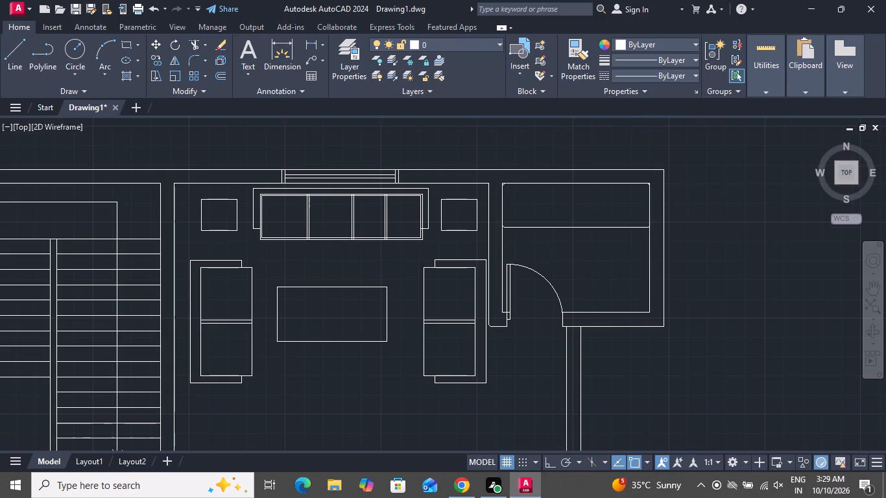
scroll(611, 263, "down", 4)
scroll(433, 316, "up", 1)
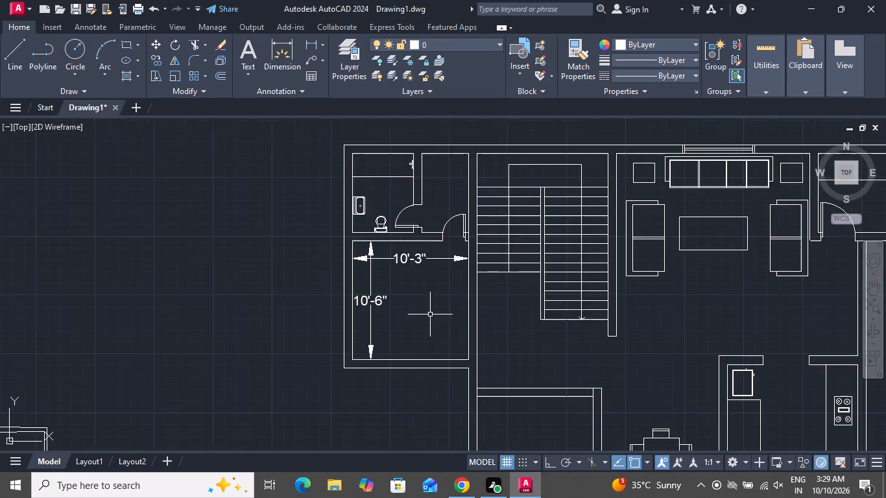
scroll(429, 314, "up", 3)
left_click(433, 167)
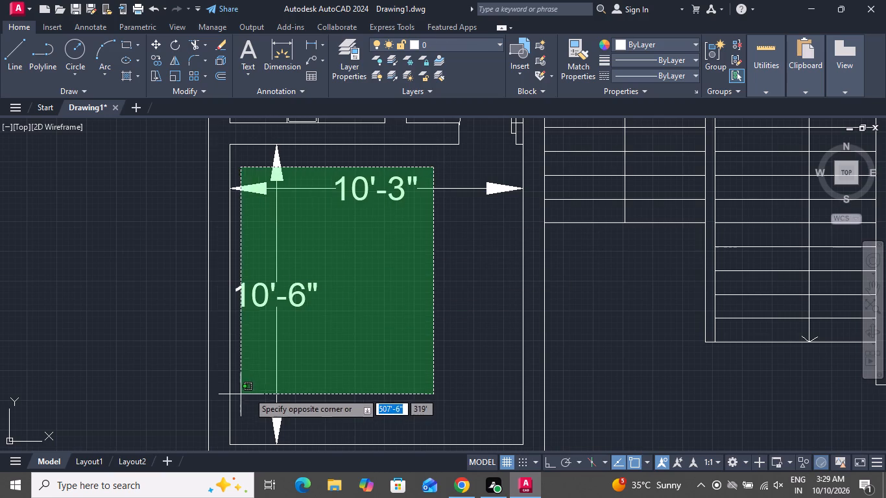
left_click(261, 383)
key("Delete")
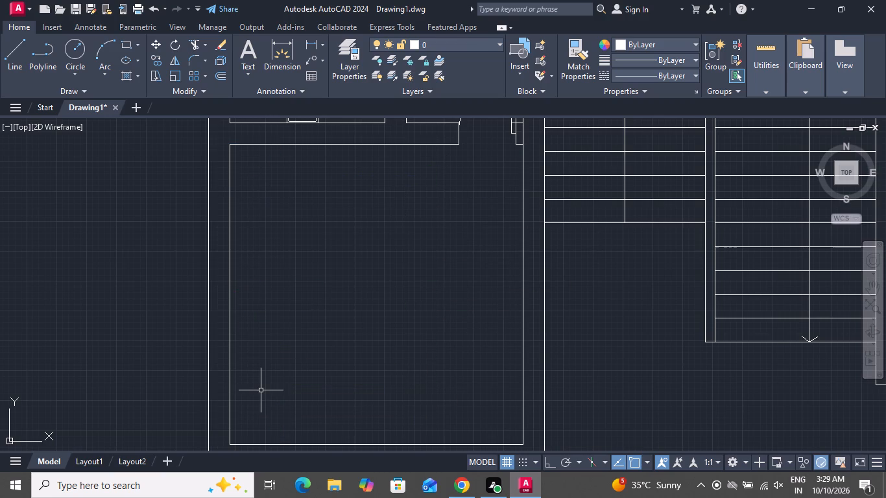
Draw a rounded-corner bed rectangle about 6'-3" by 4'-5" against the outer side wall of the room below the bathroom.
scroll(352, 336, "down", 1)
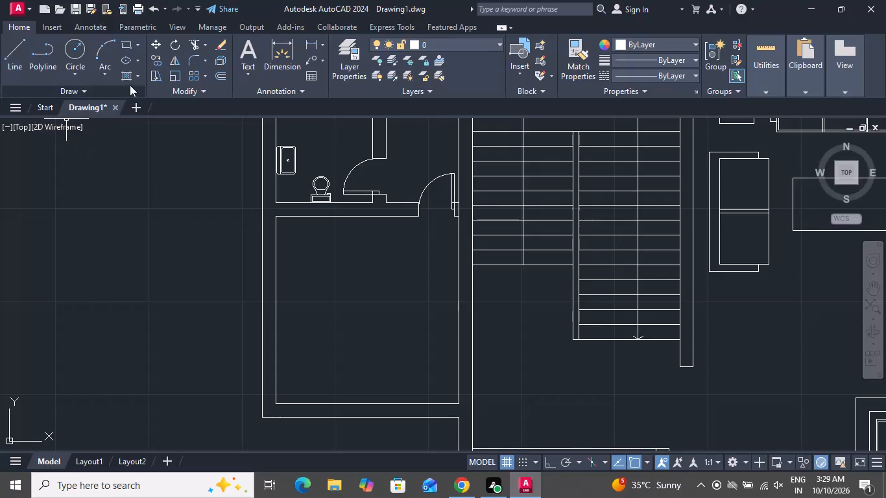
left_click(125, 43)
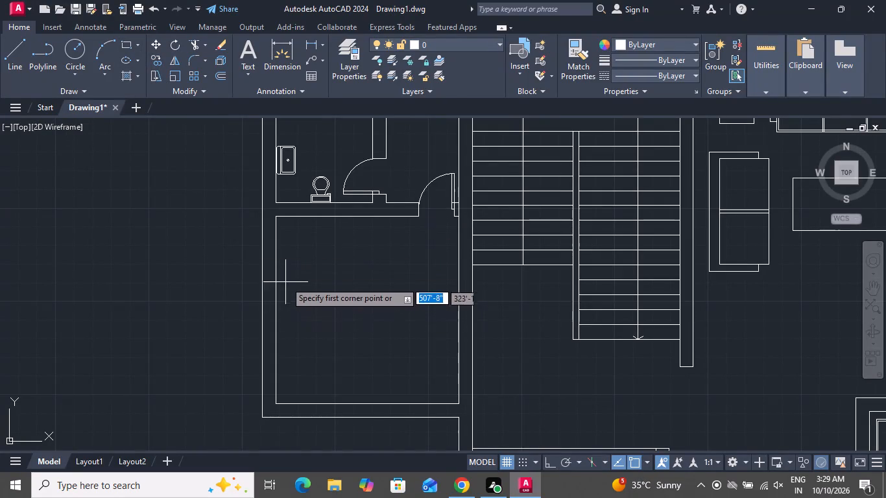
left_click(278, 272)
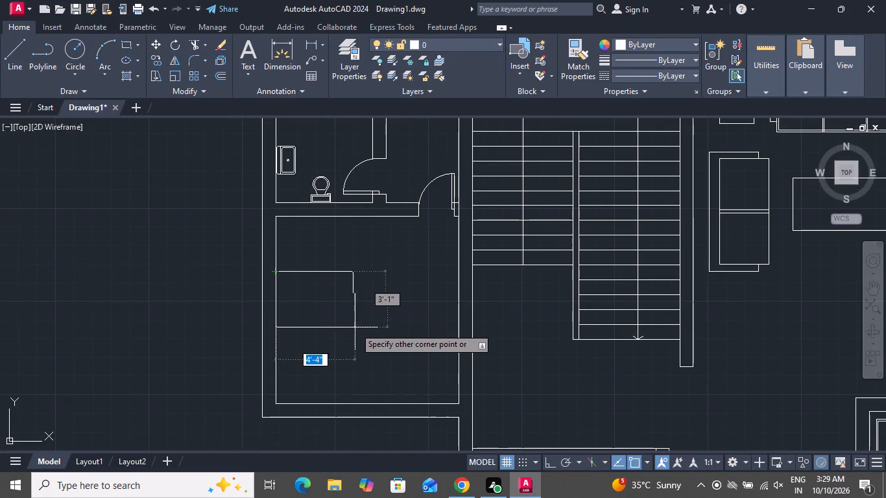
left_click(388, 350)
Draw a vertical line about 3'-10" up from the bed's lower edge near the wall, ending in a triangular fold touching its upper edge.
left_click(12, 48)
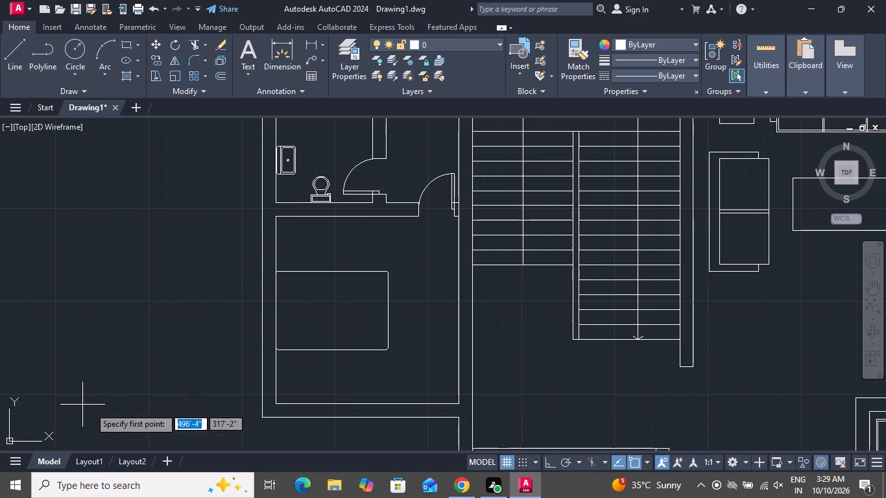
scroll(245, 495, "up", 1)
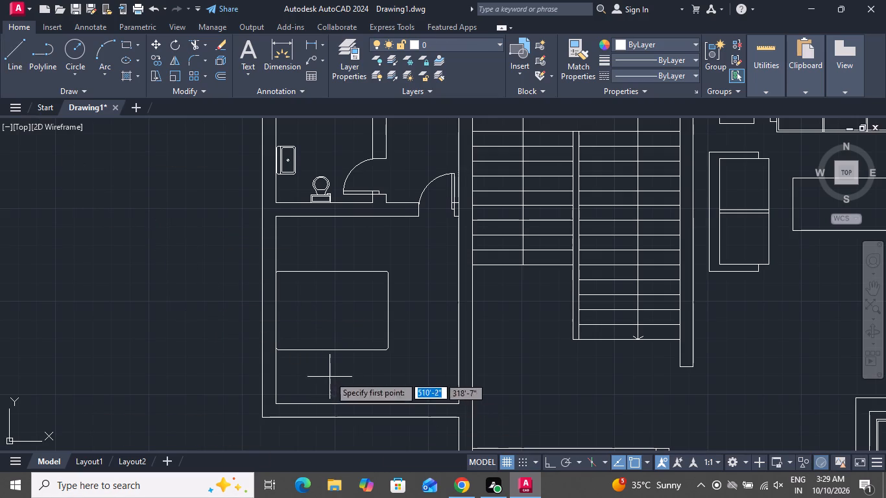
left_click(298, 349)
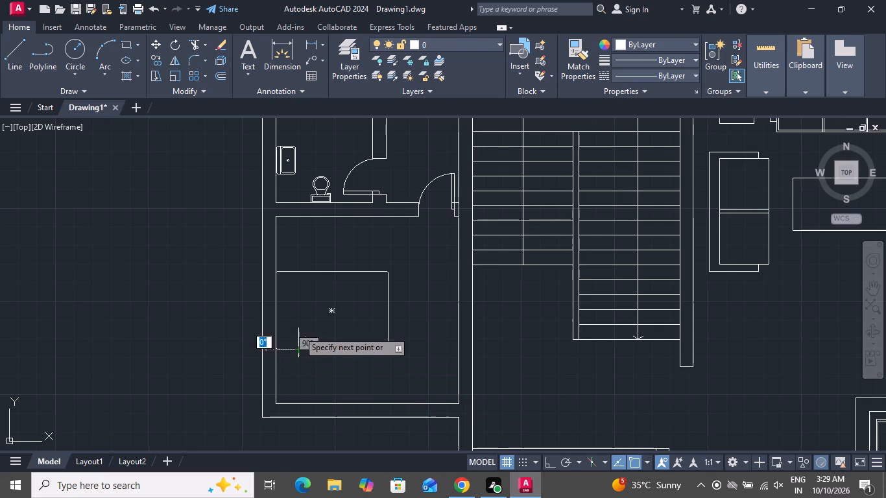
scroll(296, 280, "up", 3)
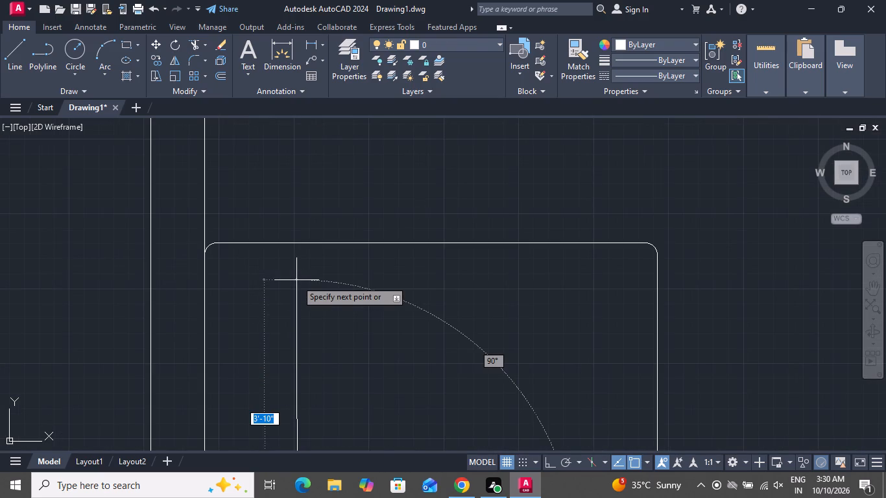
left_click(296, 279)
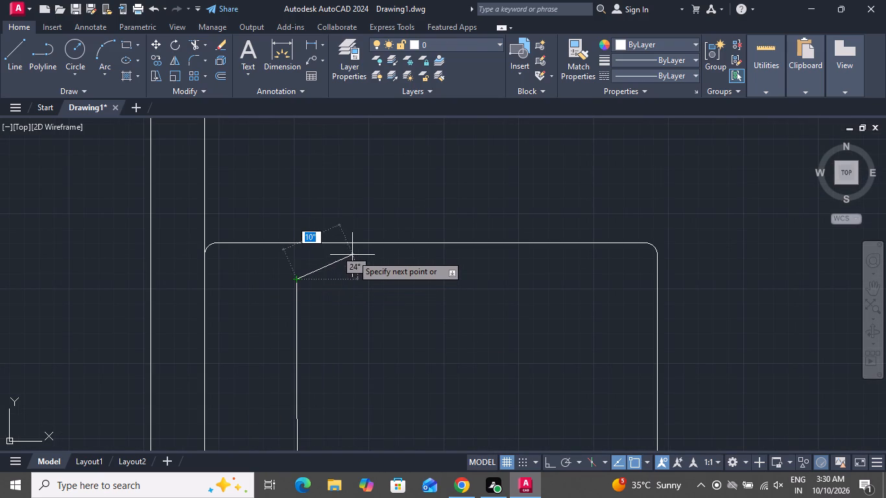
left_click(355, 243)
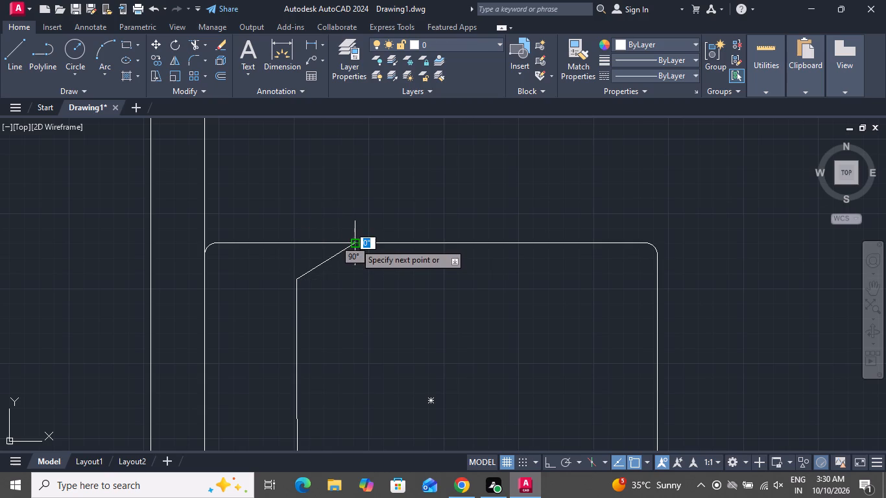
left_click(365, 296)
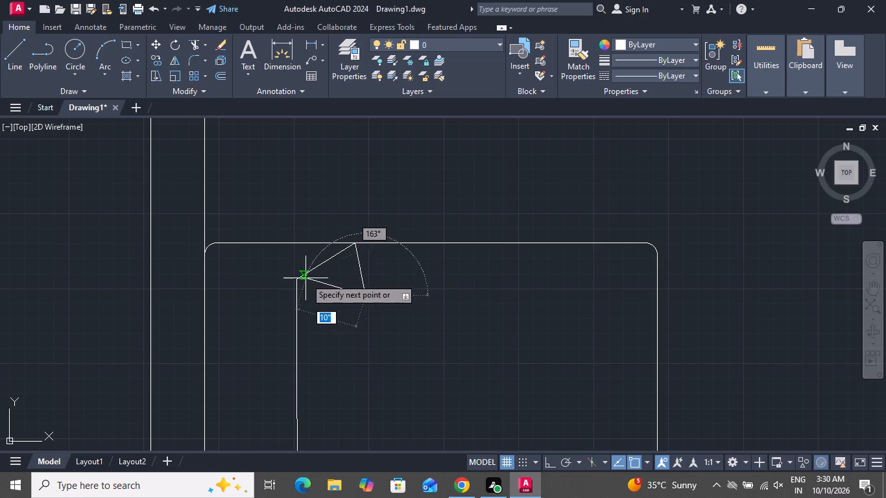
left_click(293, 281)
right_click(293, 281)
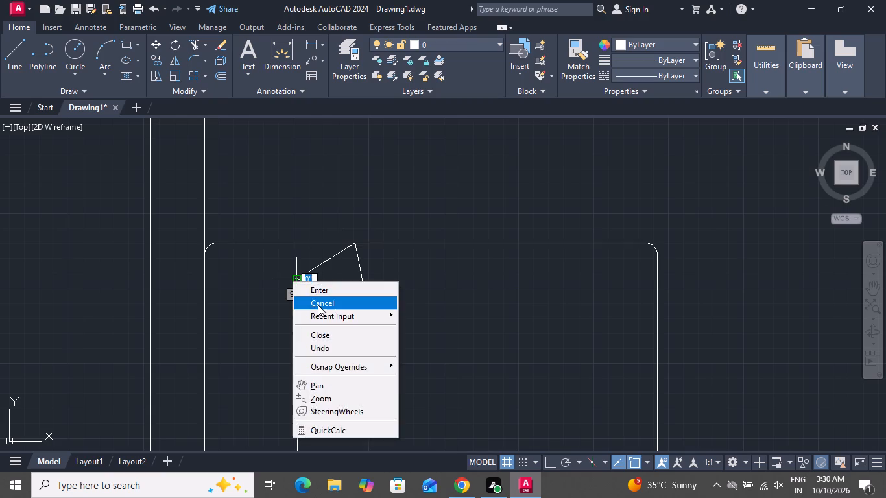
left_click(318, 305)
Draw a second, near-parallel line from the bed's lower edge up to the lower side of the triangular fold.
left_click(12, 56)
scroll(205, 124, "down", 3)
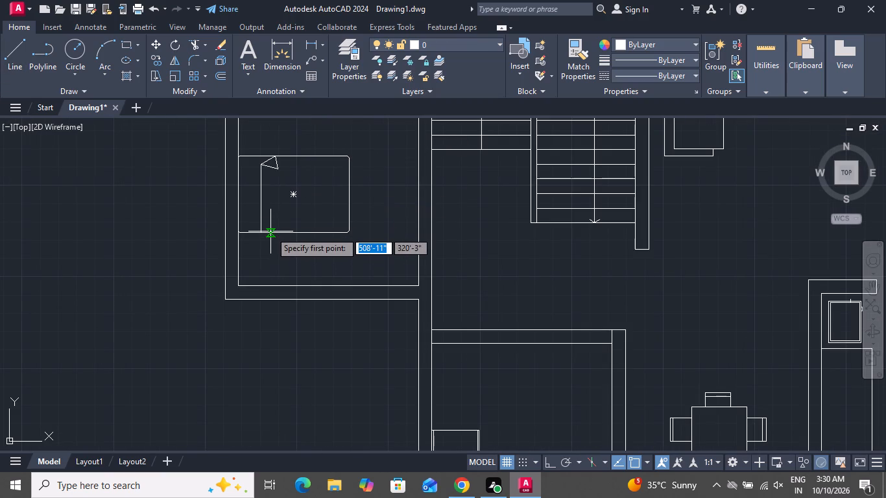
scroll(273, 232, "up", 3)
scroll(273, 232, "down", 1)
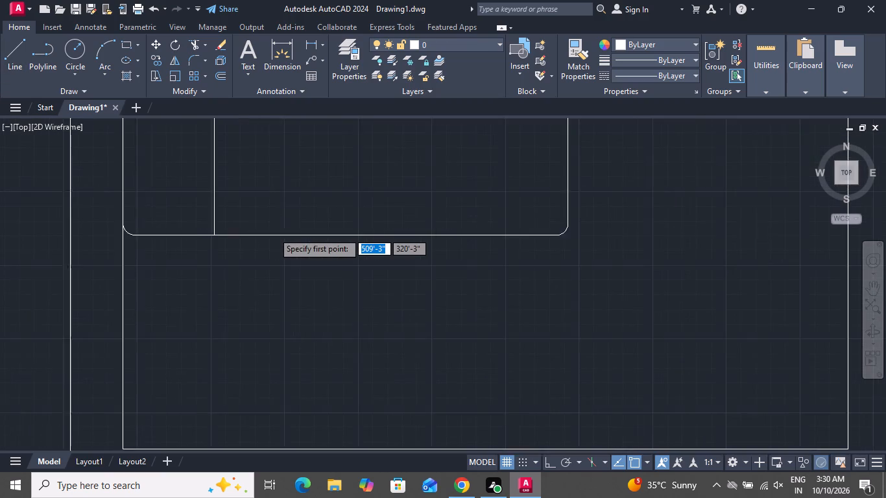
left_click(255, 235)
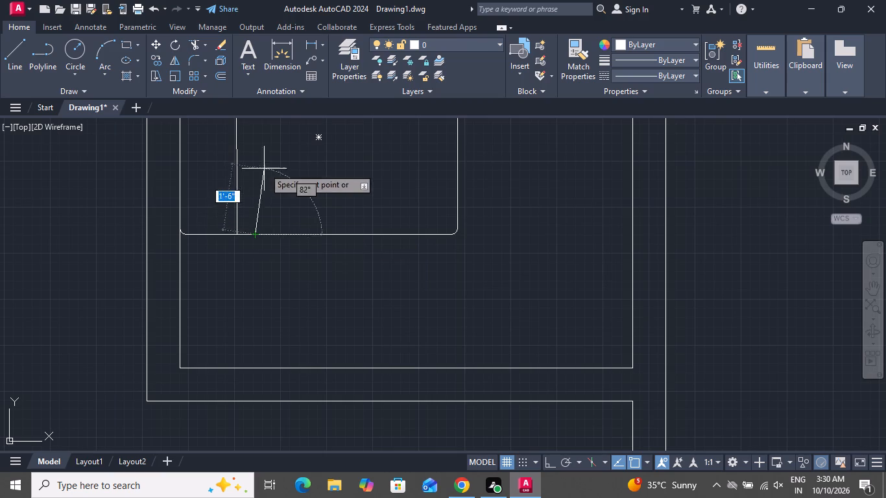
scroll(271, 171, "up", 1)
scroll(274, 176, "down", 5)
scroll(290, 189, "up", 1)
scroll(290, 189, "down", 1)
scroll(283, 198, "up", 3)
scroll(283, 198, "down", 1)
scroll(287, 195, "up", 1)
scroll(287, 195, "down", 1)
scroll(287, 195, "up", 1)
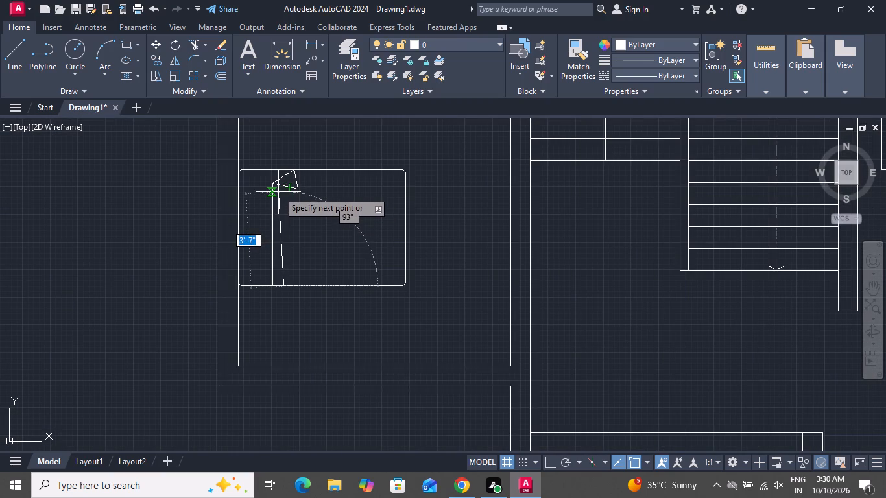
left_click(283, 191)
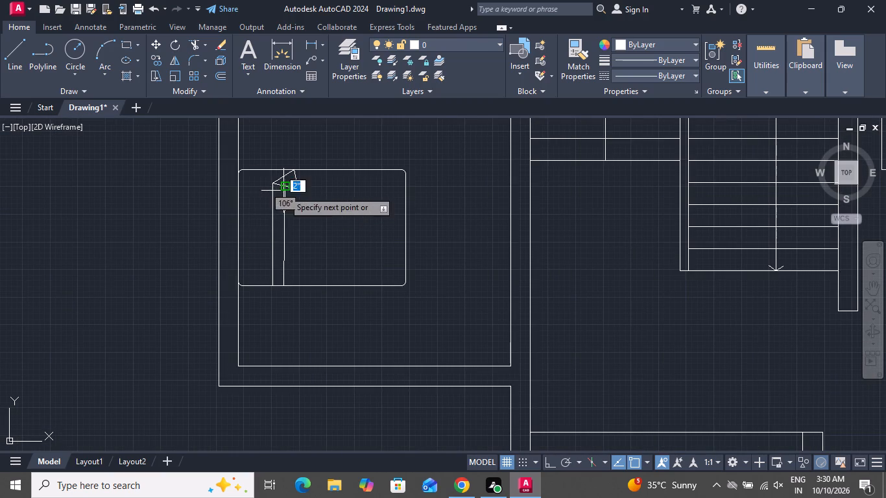
right_click(313, 251)
left_click(348, 276)
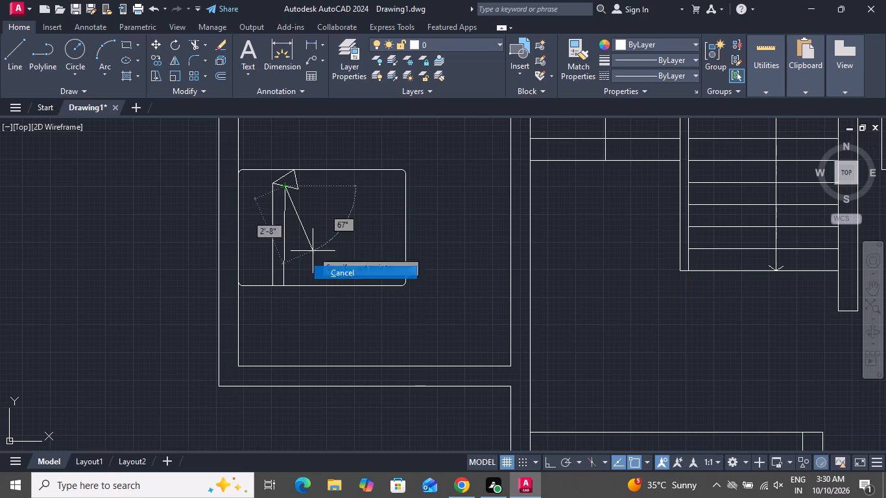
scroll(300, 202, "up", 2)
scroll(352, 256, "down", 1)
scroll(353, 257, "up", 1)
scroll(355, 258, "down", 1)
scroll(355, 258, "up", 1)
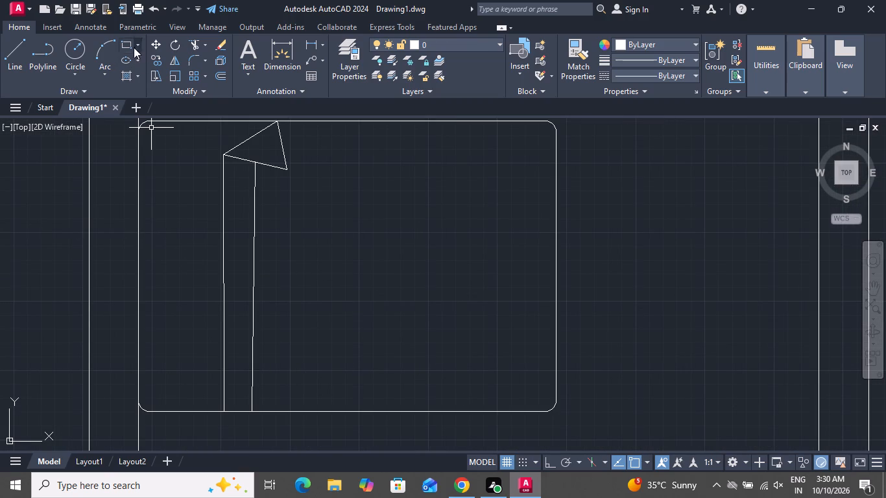
Draw a small upright rounded-corner pillow on the bed, between the outer wall and the first vertical line.
left_click(130, 47)
scroll(288, 218, "down", 1)
scroll(290, 218, "up", 1)
scroll(291, 218, "down", 1)
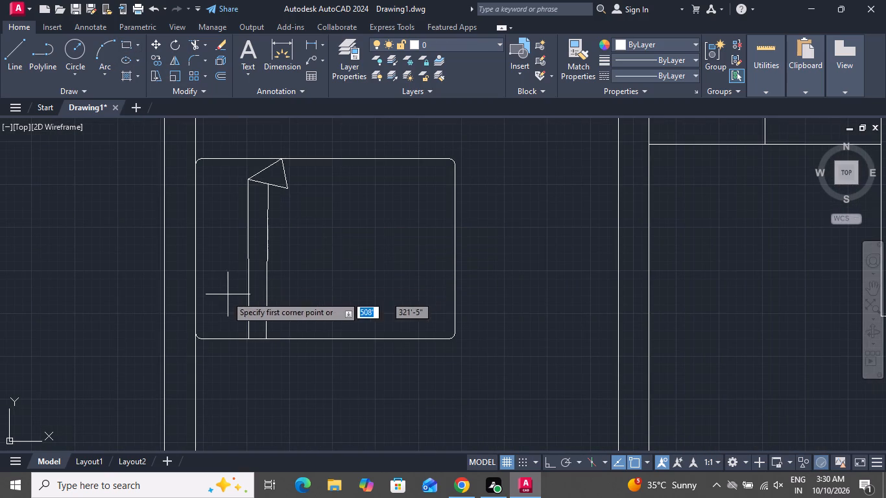
left_click(217, 309)
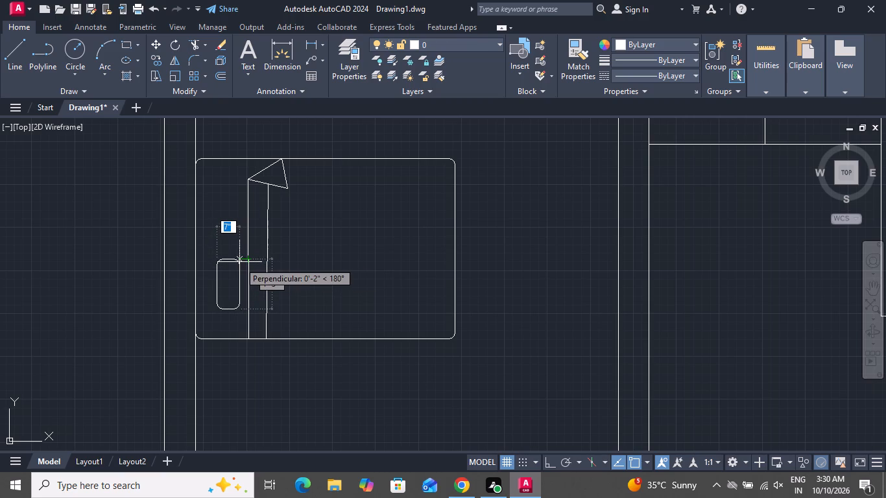
left_click(245, 261)
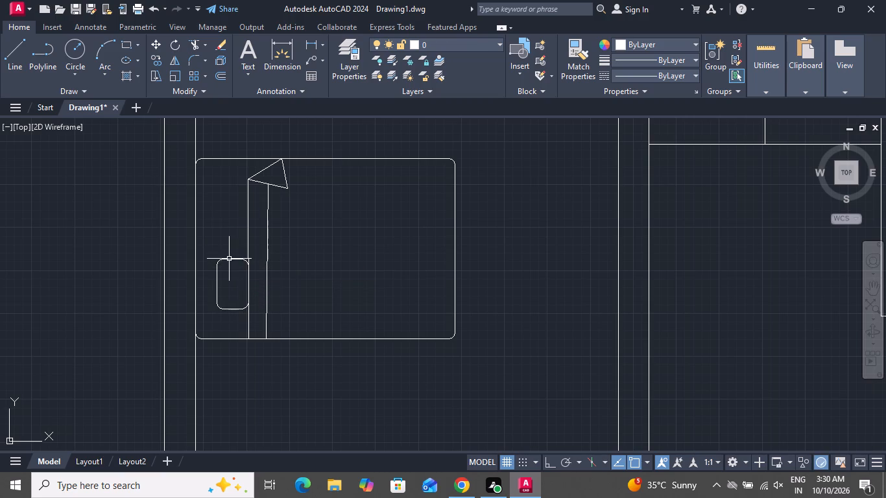
Move the pillow about 4" toward the outer wall and about 3" down toward the bed's lower edge.
left_click(229, 259)
left_click(160, 45)
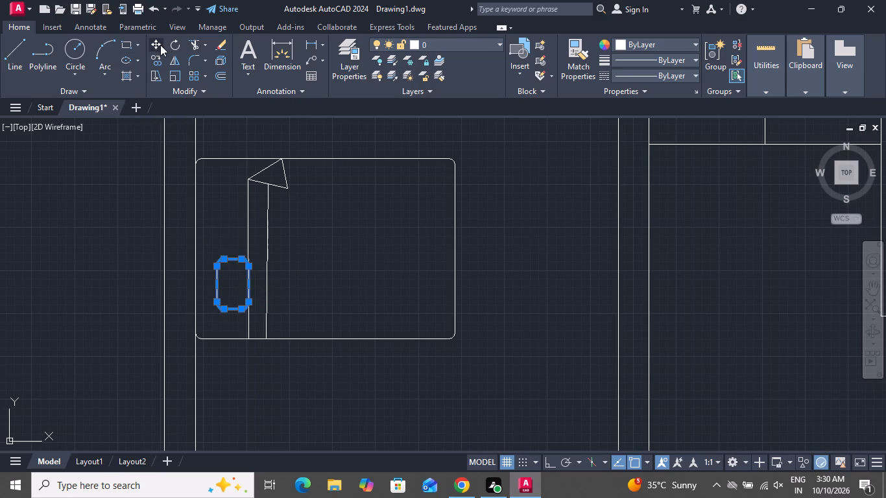
left_click(218, 288)
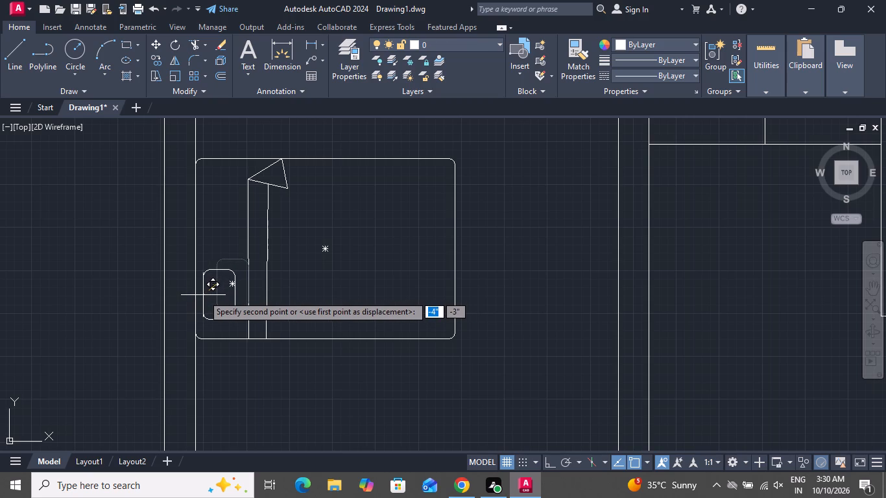
left_click(205, 295)
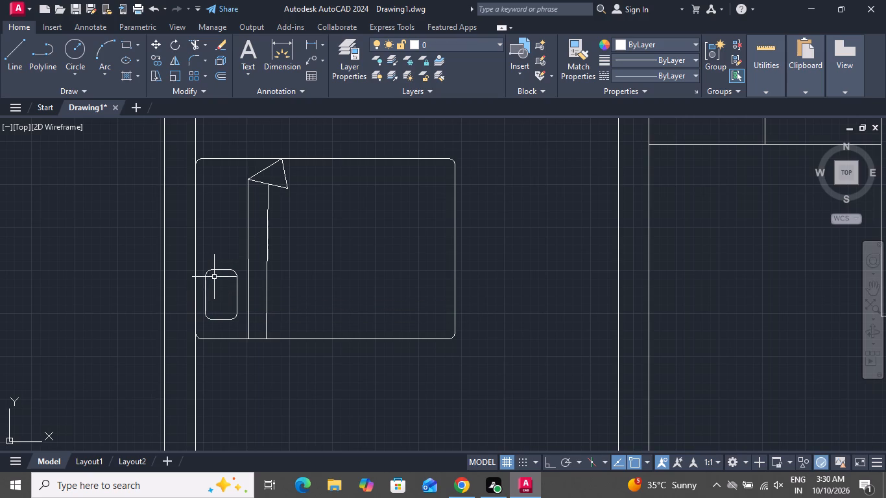
Copy the pillow straight up to the upper half of the bed, beside the triangular fold.
left_click(217, 271)
left_click(156, 62)
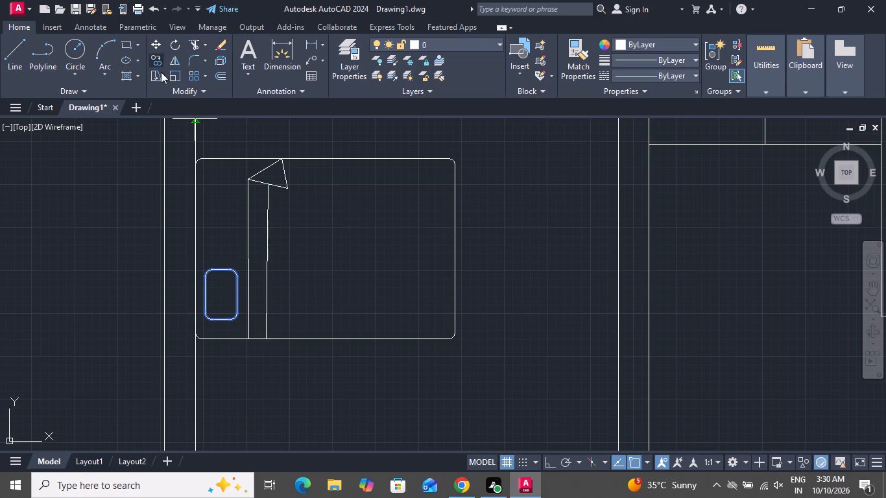
left_click(220, 269)
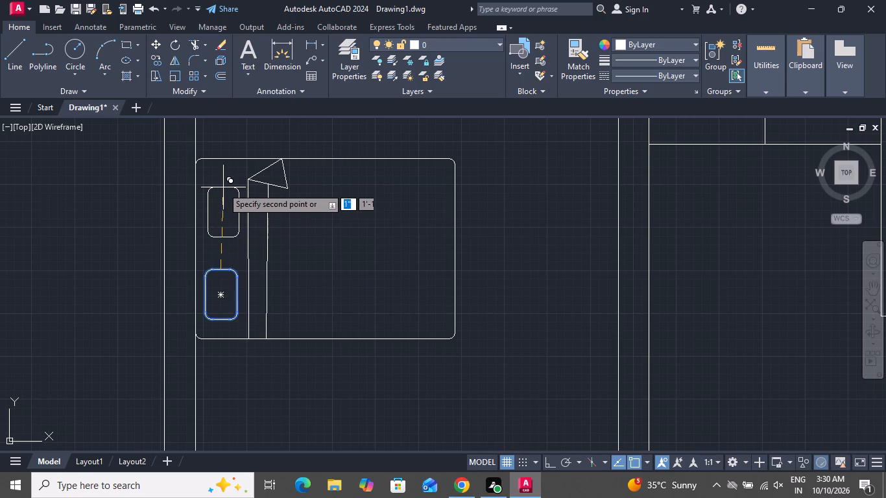
left_click(222, 186)
right_click(326, 221)
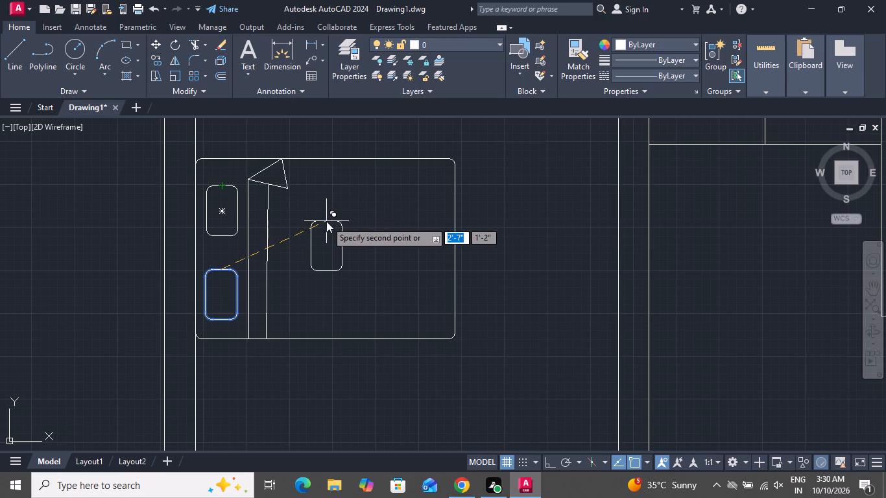
left_click(350, 246)
Set a new rectangle fillet radius from two picked points and draw a large rectangle outside the plan beside the bedroom.
scroll(388, 245, "down", 2)
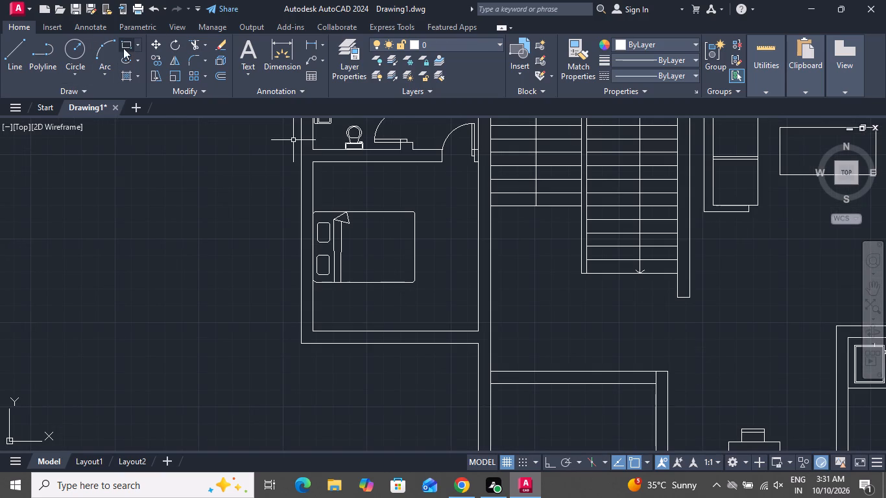
type("rec f")
key("space")
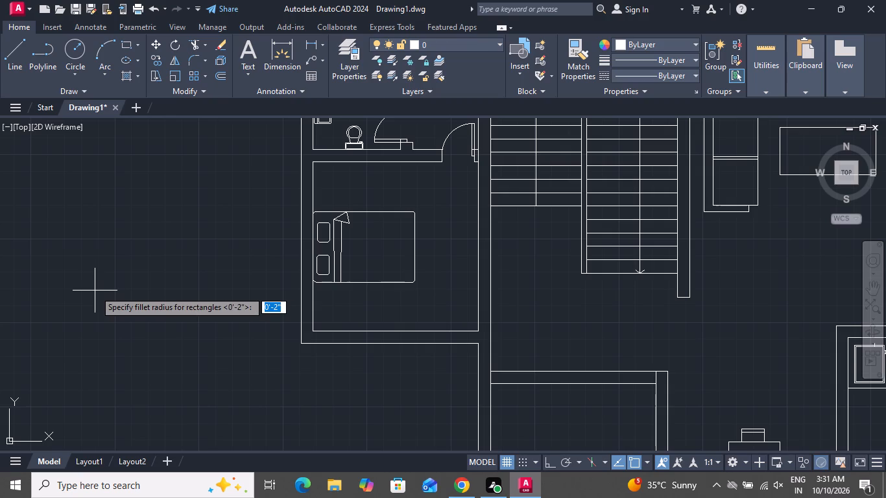
type("o")
key("space")
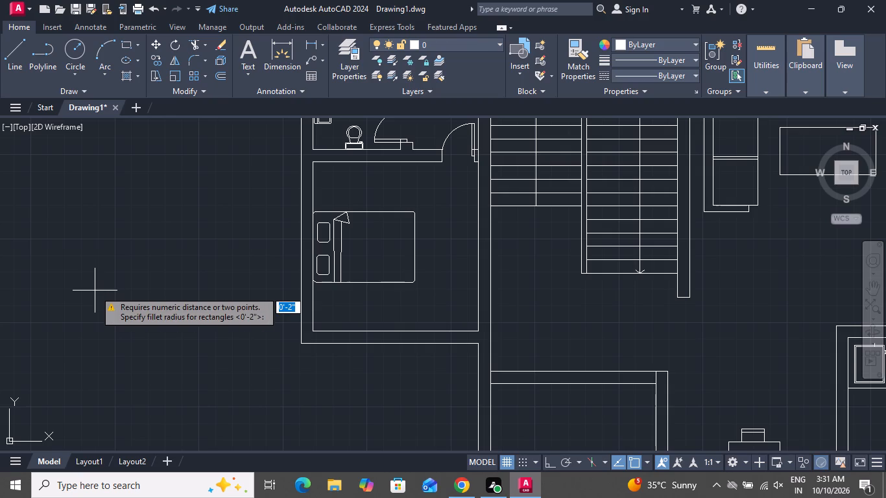
left_click(131, 302)
left_click(45, 216)
left_click(69, 208)
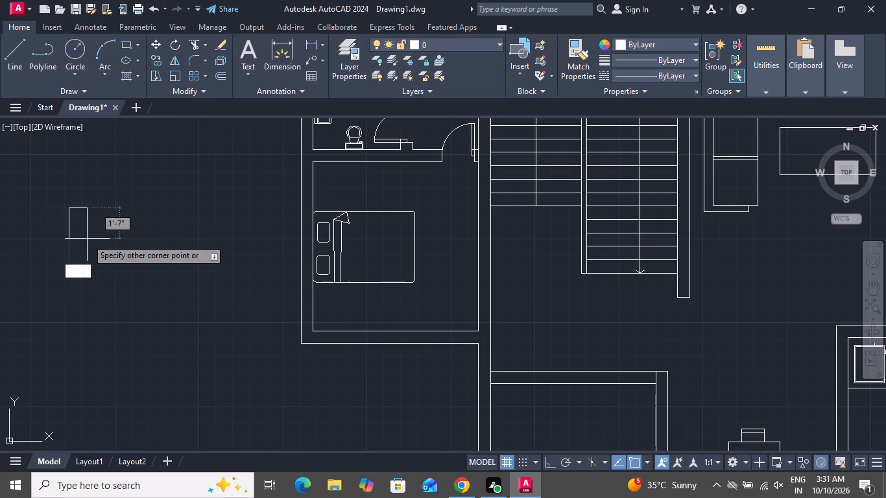
left_click(148, 300)
right_click(148, 300)
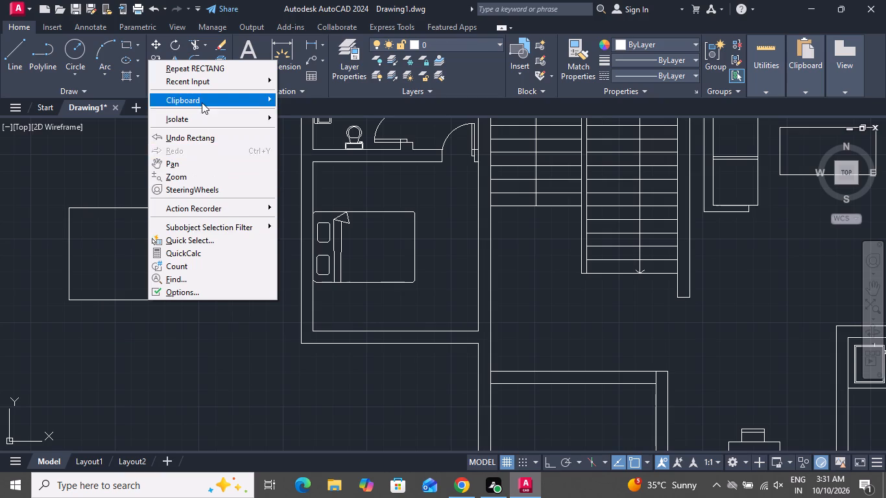
left_click_drag(80, 449, 81, 442)
left_click(107, 365)
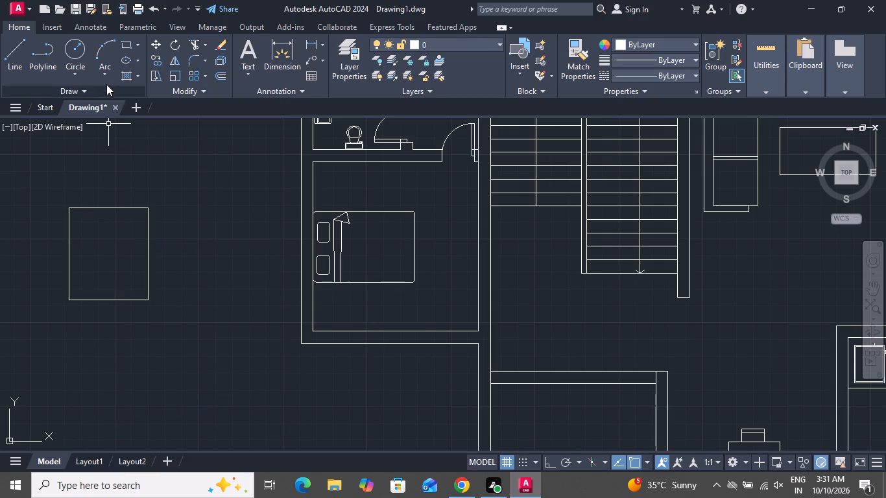
Draw a small square-cornered bedside table just above the bed, near the outer wall.
left_click(125, 44)
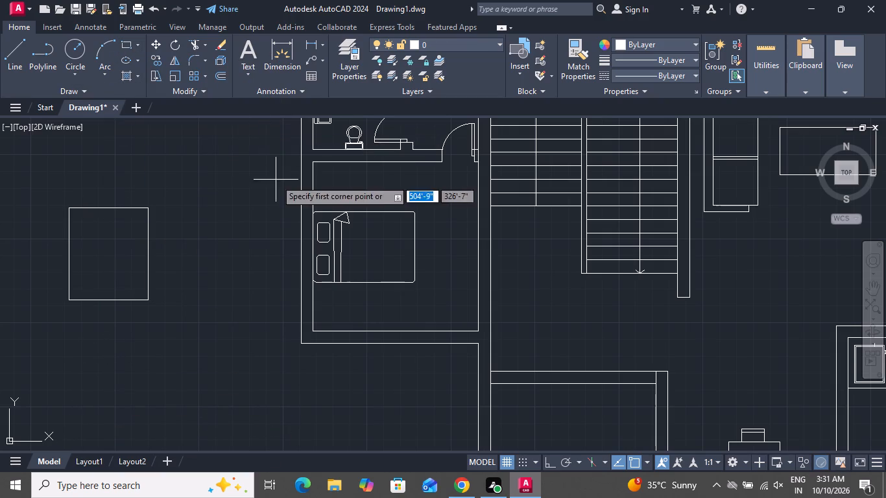
scroll(308, 188, "up", 2)
left_click(334, 201)
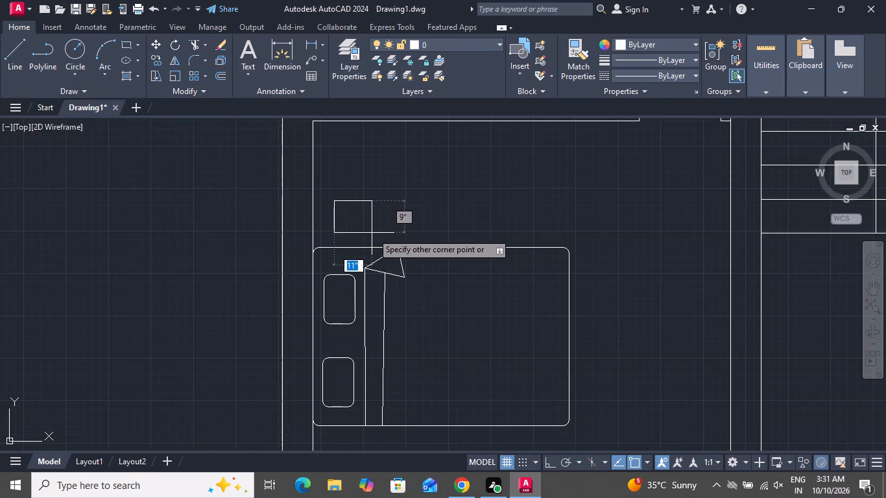
left_click(377, 237)
Copy the bedside table about 6'-1" down, to the space just below the bed.
left_click(380, 215)
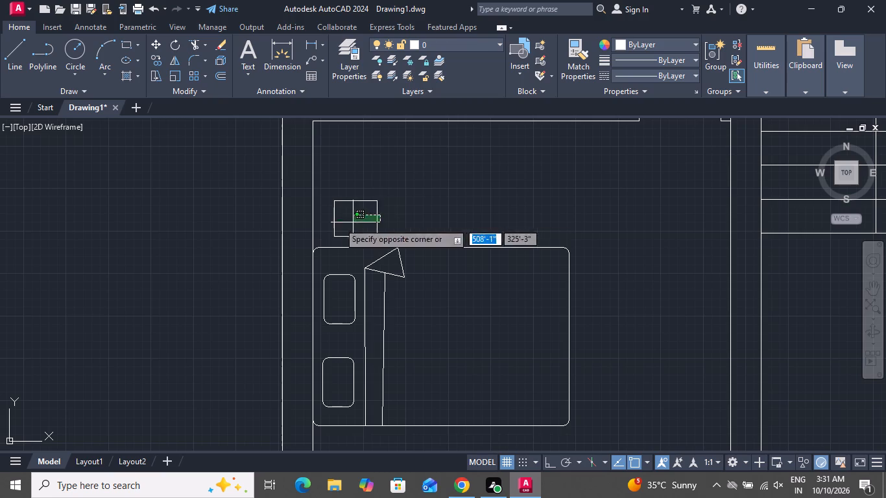
left_click(338, 222)
left_click(154, 60)
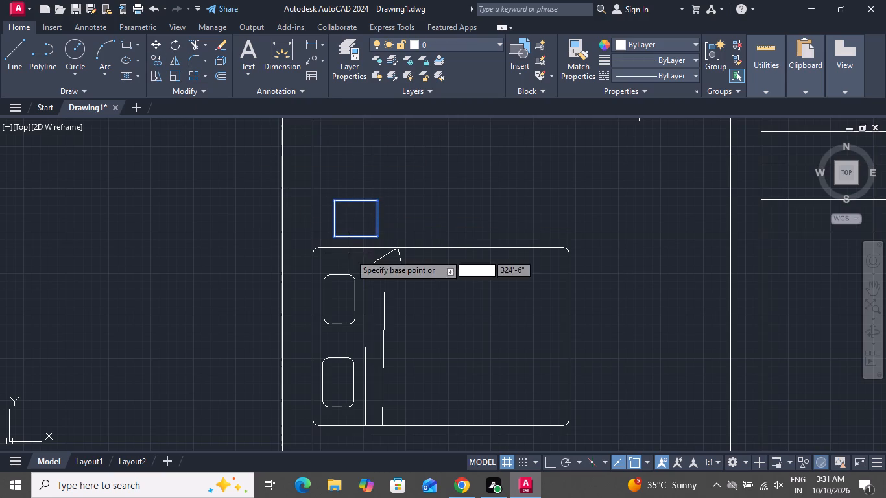
left_click(353, 235)
scroll(360, 156, "down", 2)
scroll(360, 156, "up", 1)
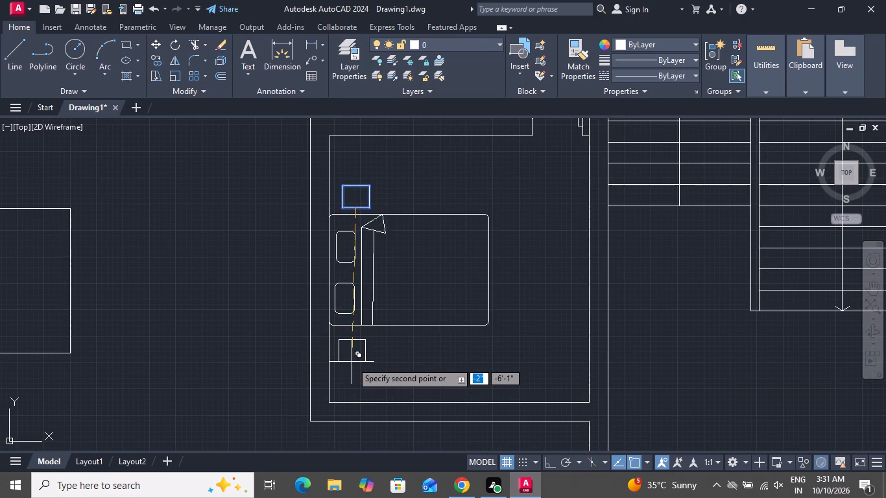
left_click(351, 362)
right_click(393, 381)
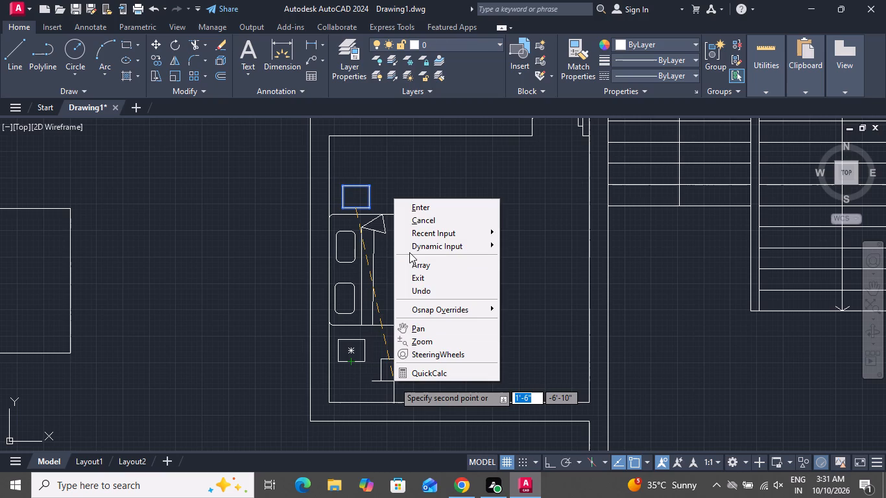
left_click(410, 220)
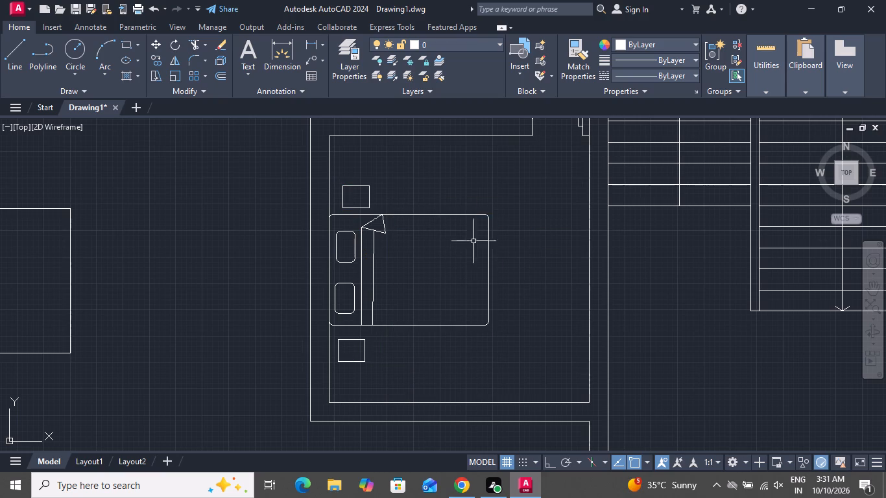
Draw a horizontal line across the thickness of the stair-side wall from the bedroom's lower inner corner.
left_click(8, 54)
scroll(606, 429, "up", 3)
left_click(526, 316)
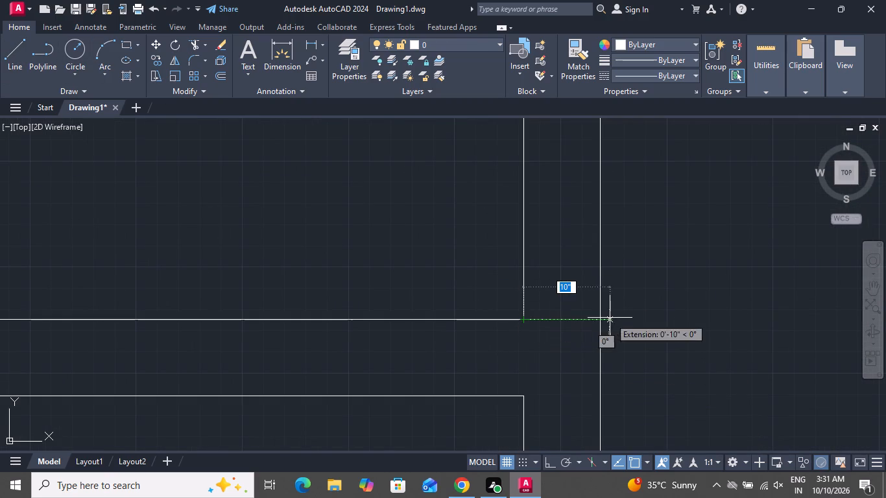
left_click(603, 318)
right_click(603, 316)
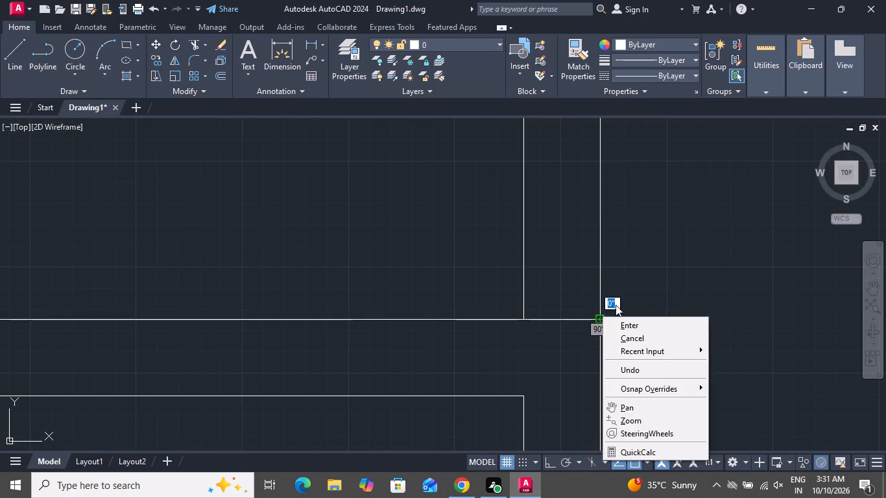
left_click(627, 336)
Offset the line across the stair-side wall 3" upward.
type("o")
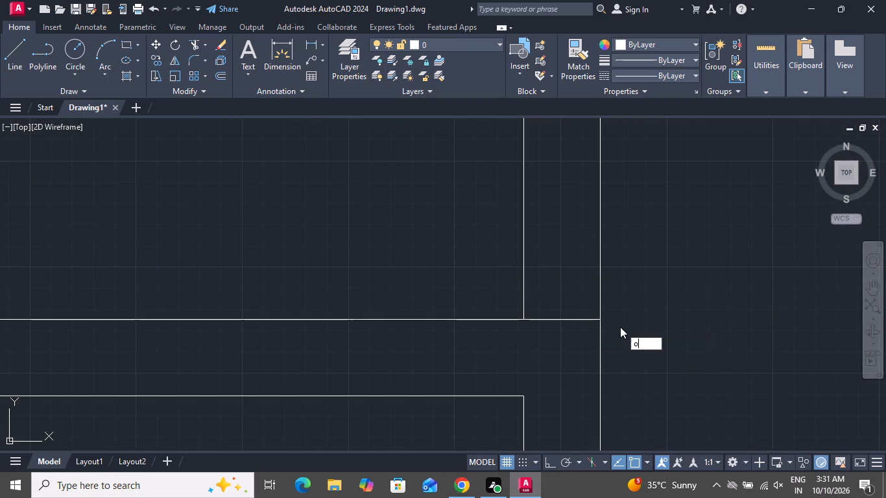
key("space")
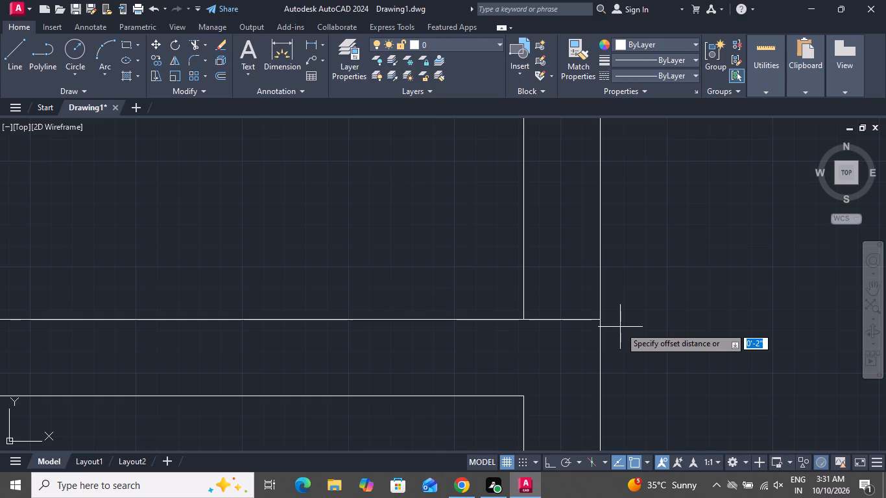
key("3")
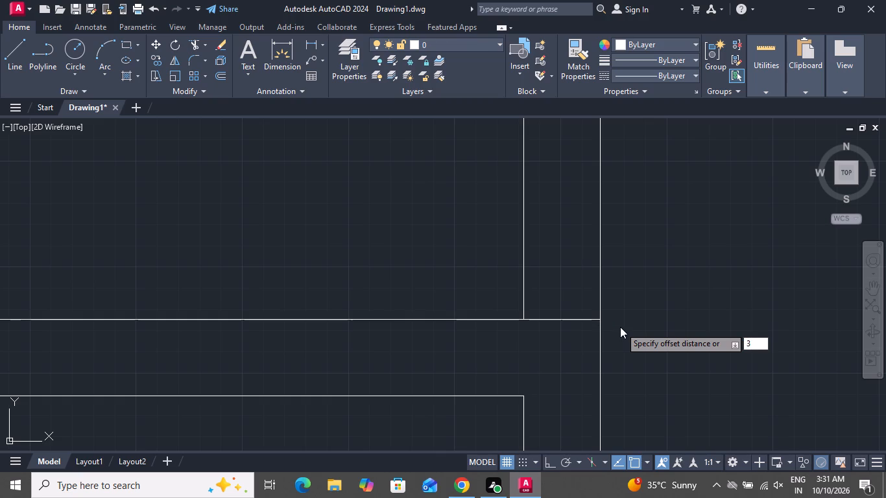
key("shift+quotedbl")
key("Return")
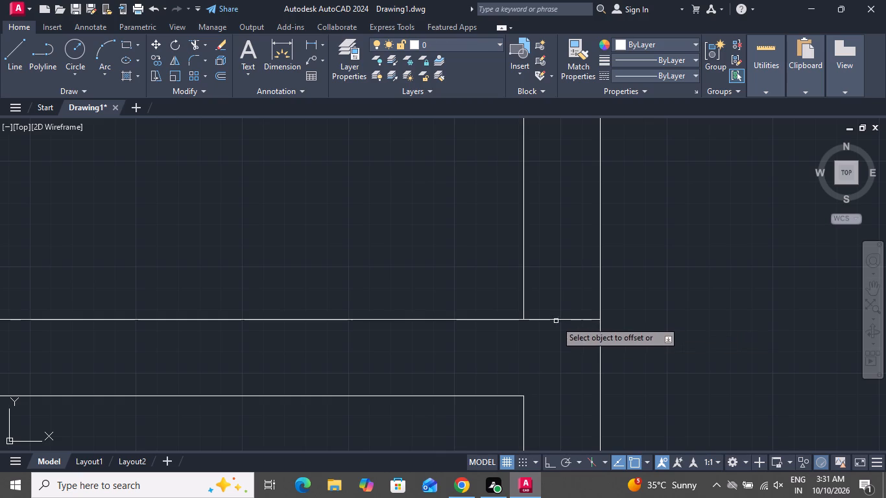
left_click(556, 321)
left_click(571, 278)
right_click(571, 278)
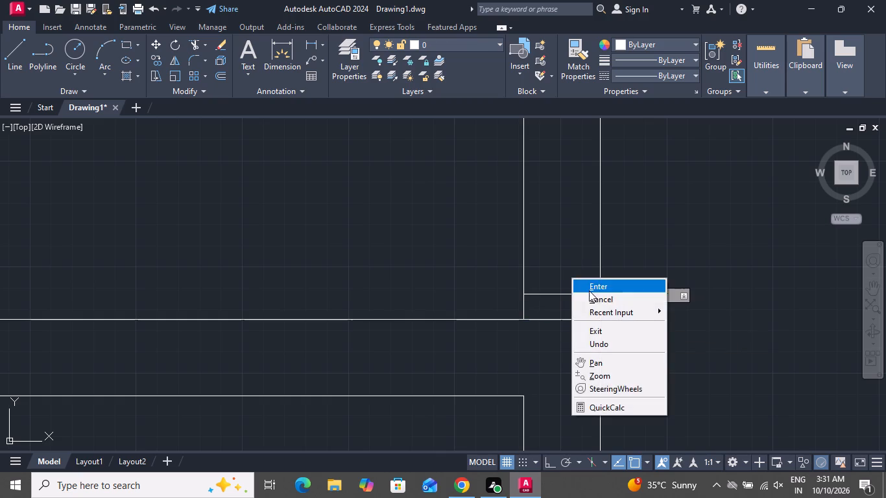
left_click(591, 299)
Offset the upper of the two short wall lines 3' upward to mark the other side of the opening.
key("o")
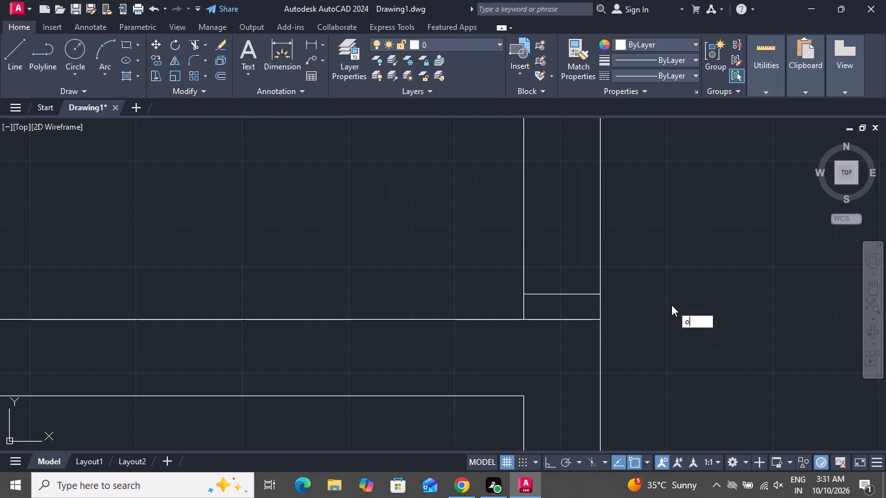
key("space")
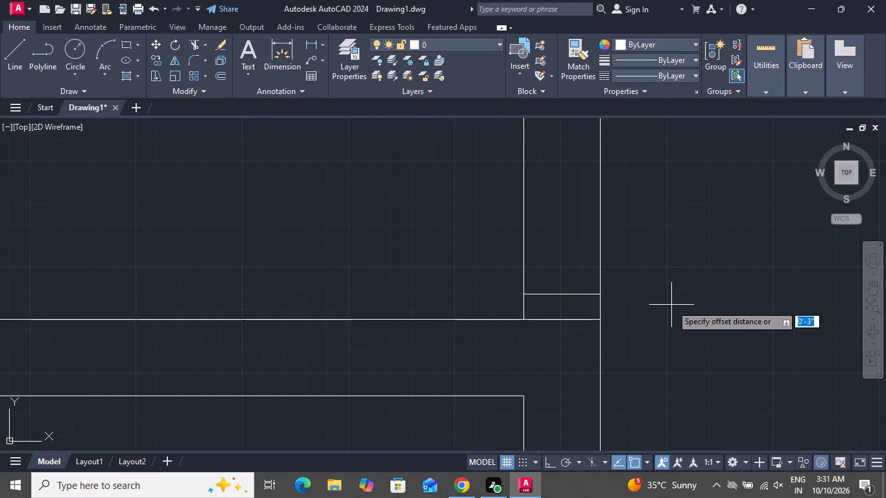
key("3")
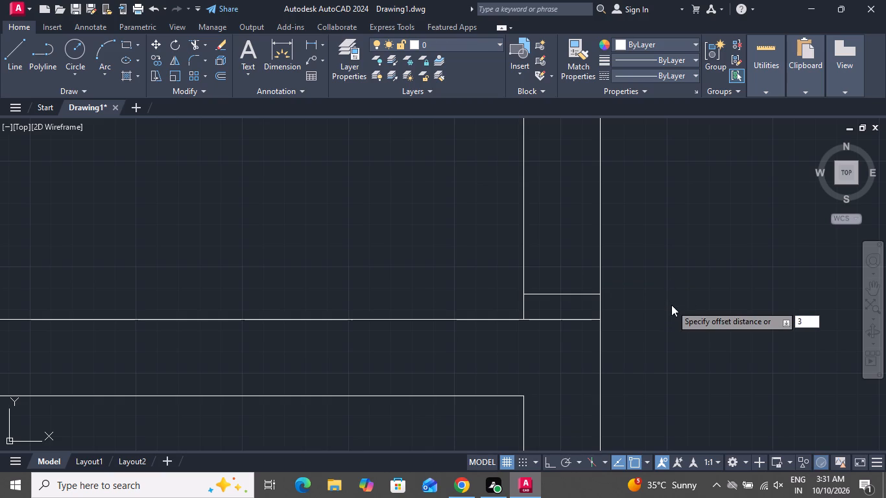
key("apostrophe")
key("Return")
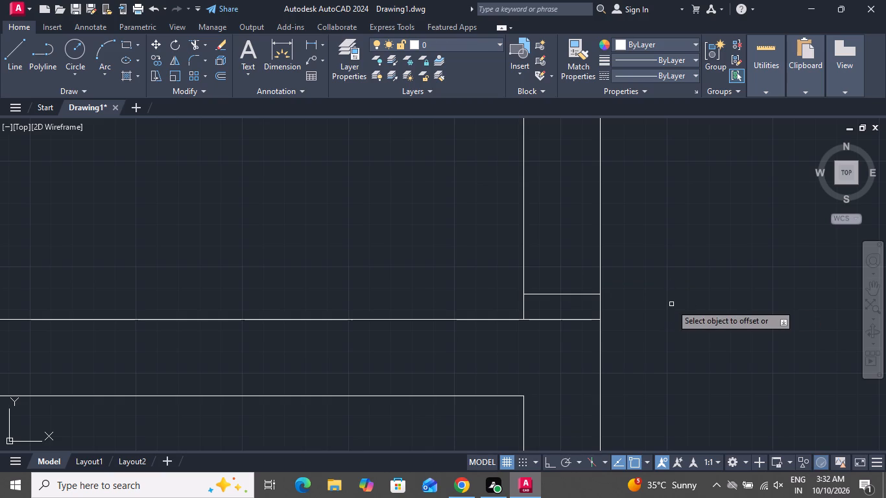
left_click(574, 293)
left_click_drag(571, 234, 577, 236)
scroll(593, 267, "down", 2)
scroll(593, 268, "up", 1)
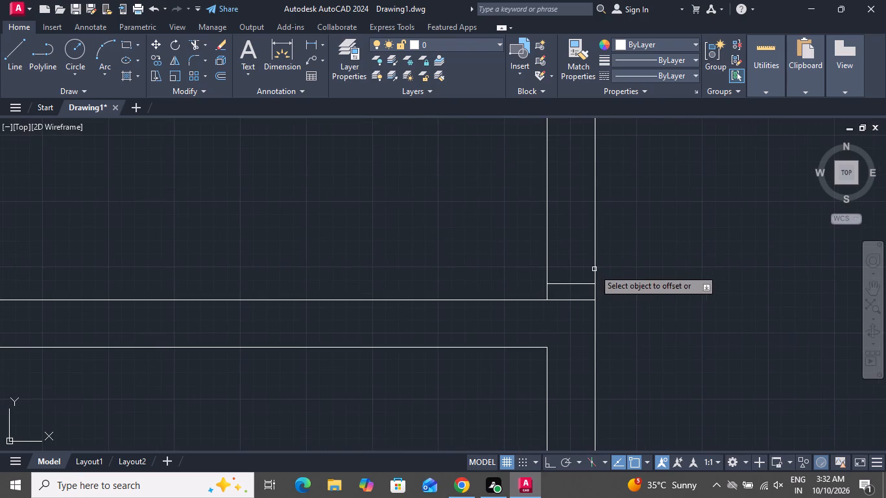
scroll(629, 268, "down", 2)
right_click(649, 255)
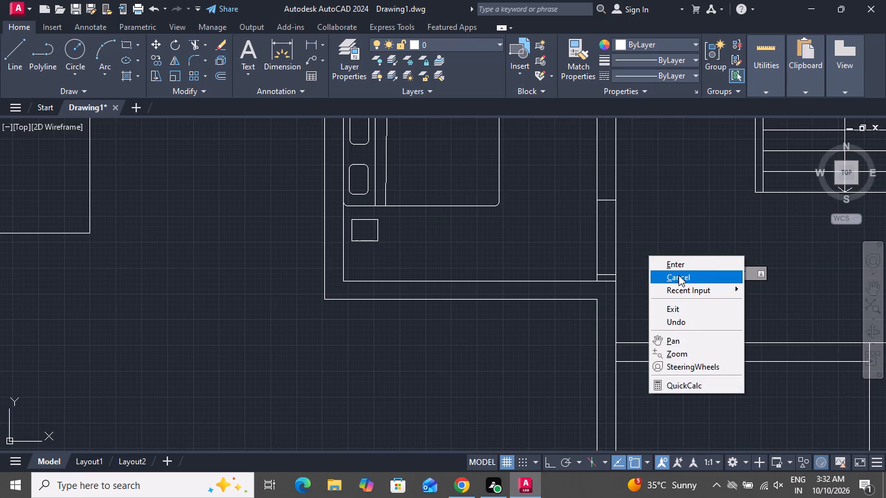
Draw a 3' horizontal door-leaf line into the bedroom from the midpoint of the opening's lower line, with Ortho on.
left_click(678, 275)
left_click(13, 52)
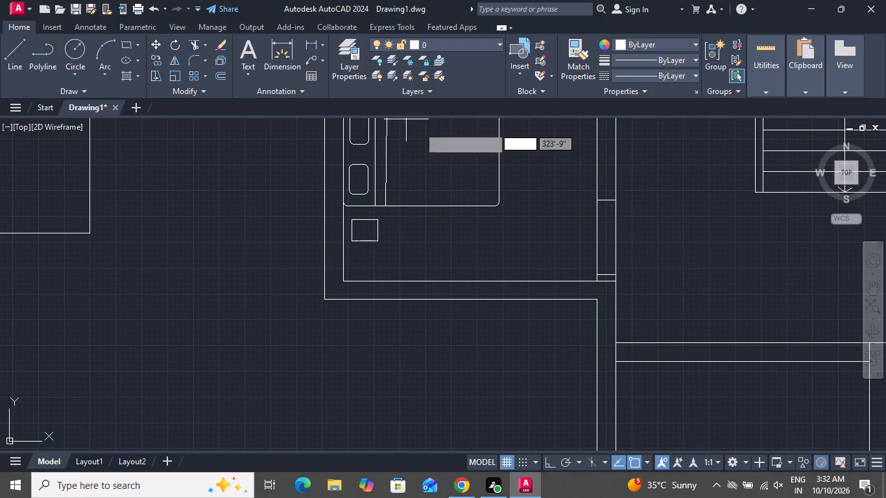
scroll(611, 278, "up", 5)
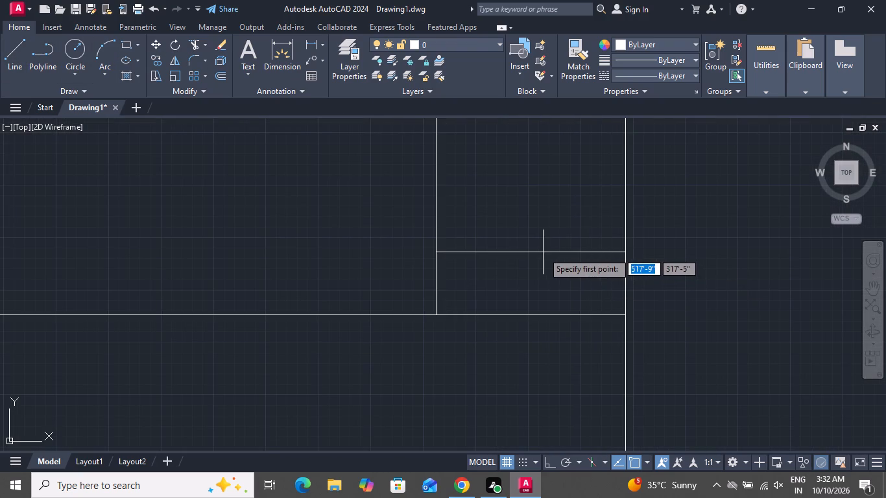
left_click(532, 254)
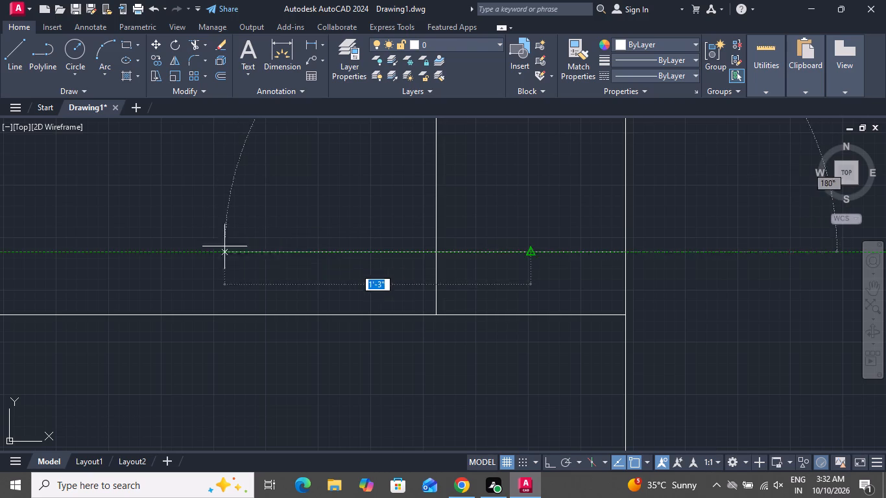
left_click(556, 462)
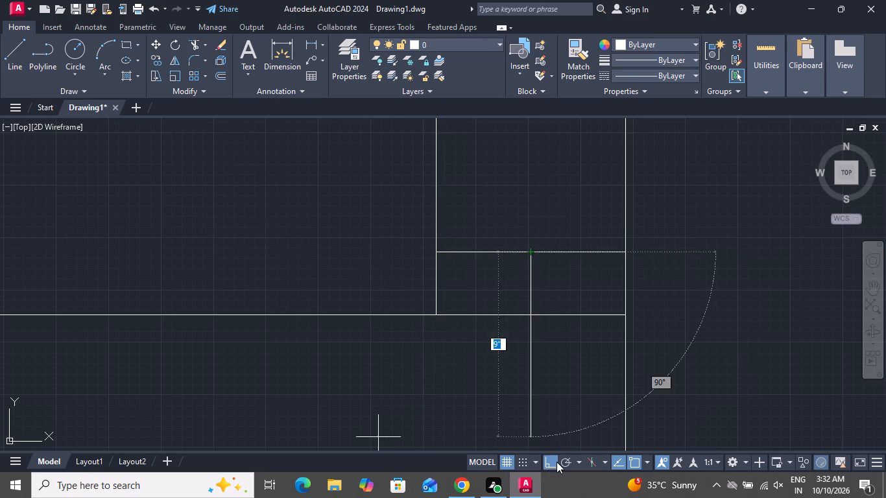
scroll(248, 253, "down", 2)
scroll(261, 259, "up", 1)
scroll(261, 259, "down", 3)
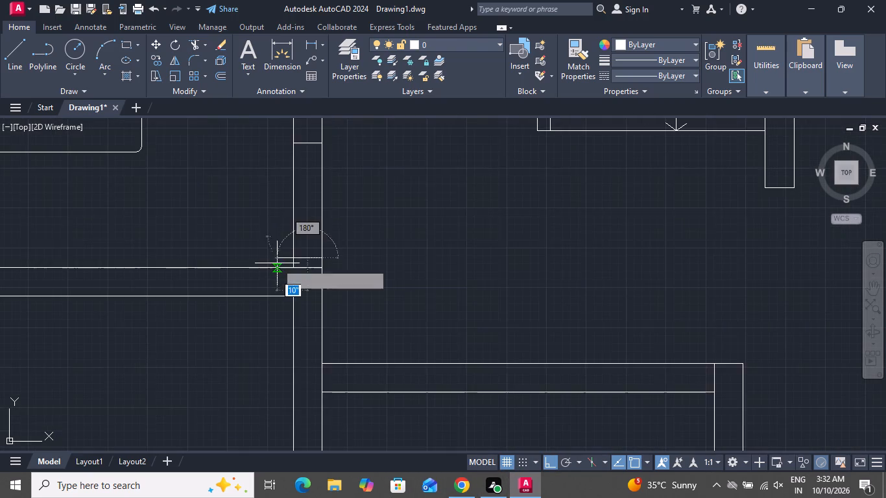
scroll(277, 263, "down", 2)
scroll(234, 258, "up", 2)
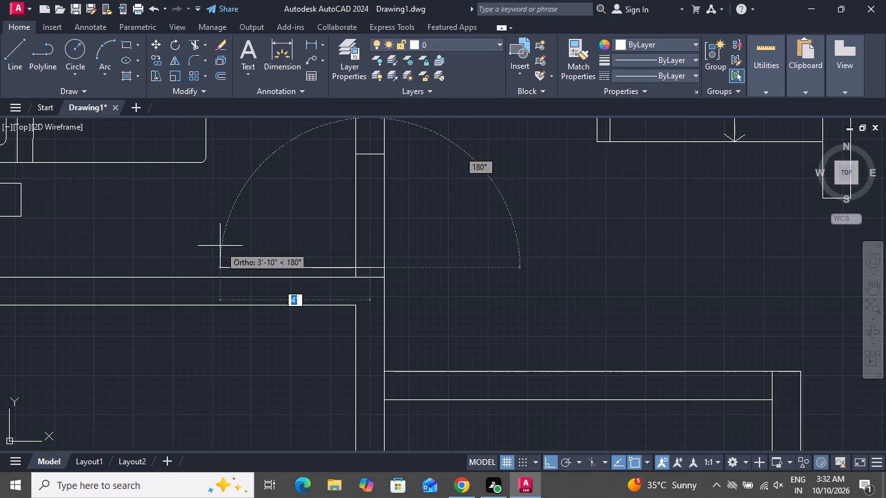
key("3")
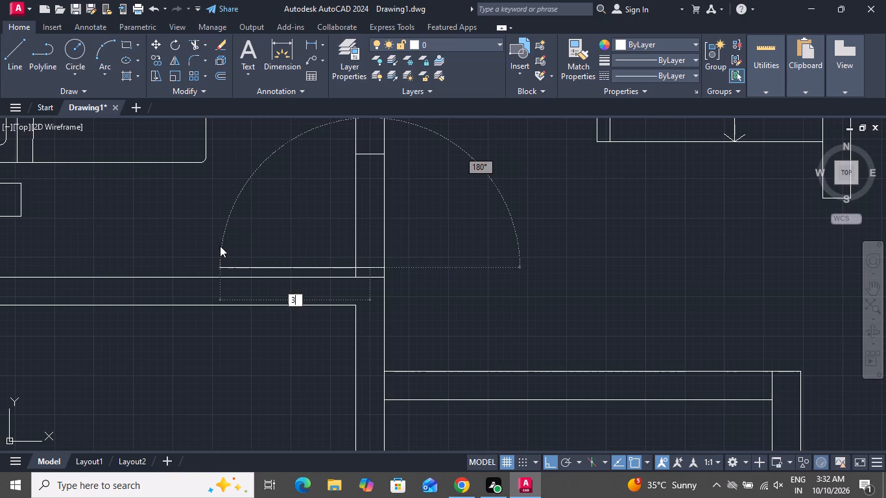
key("apostrophe")
key("Return")
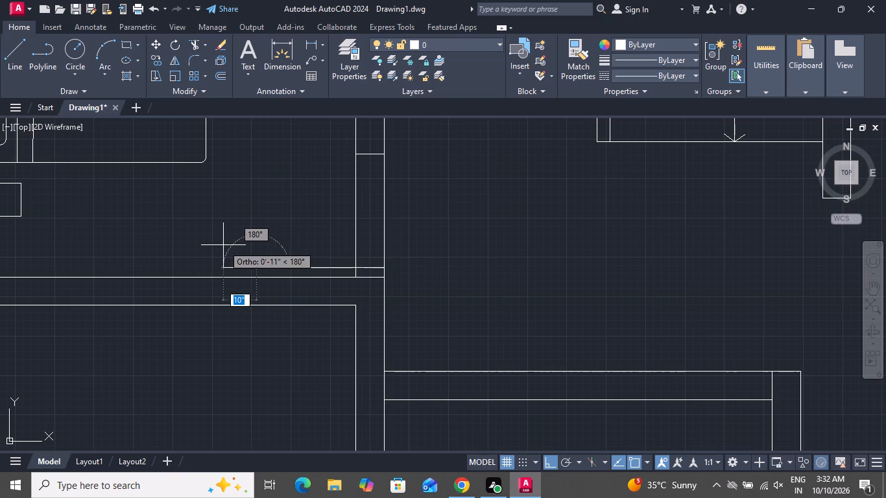
right_click(224, 244)
left_click(254, 260)
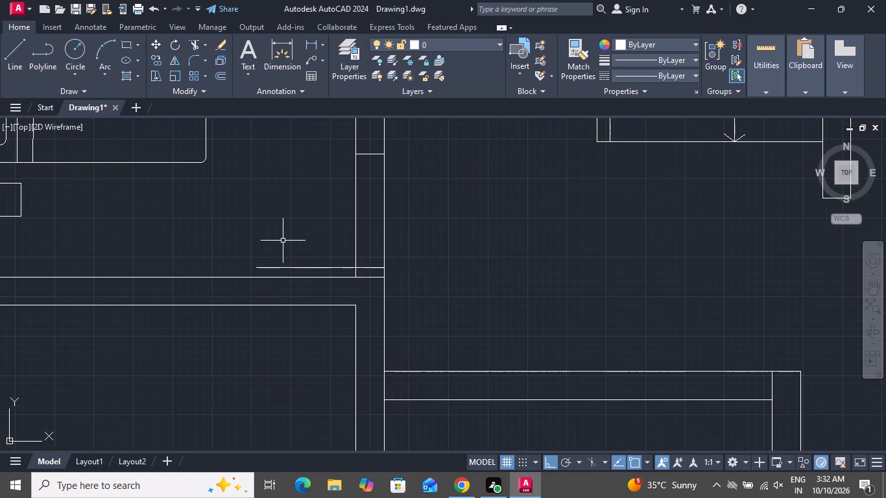
Offset the 3' door-leaf line 2" upward to give the door its thickness.
type("o")
key("space")
key("2")
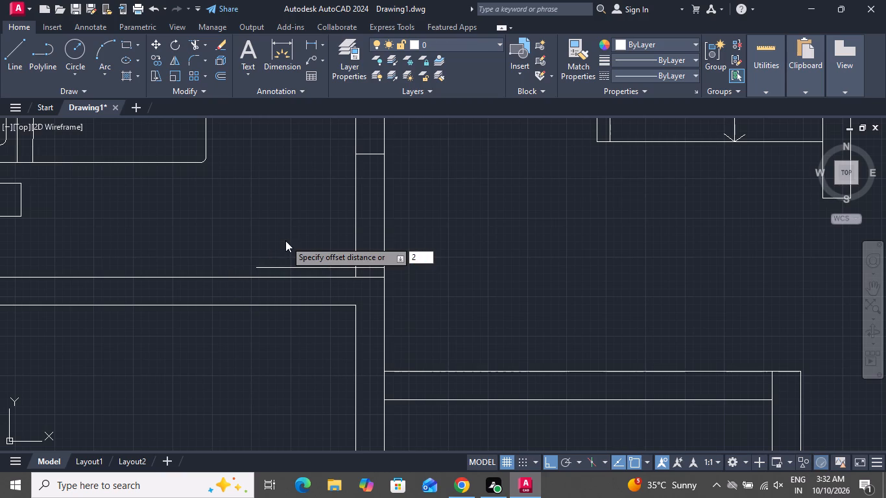
key("shift+quotedbl")
key("Return")
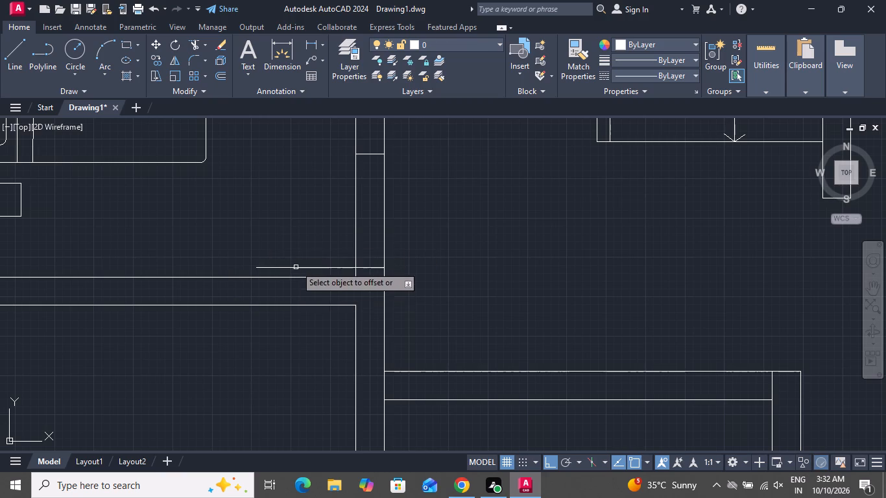
scroll(298, 261, "up", 2)
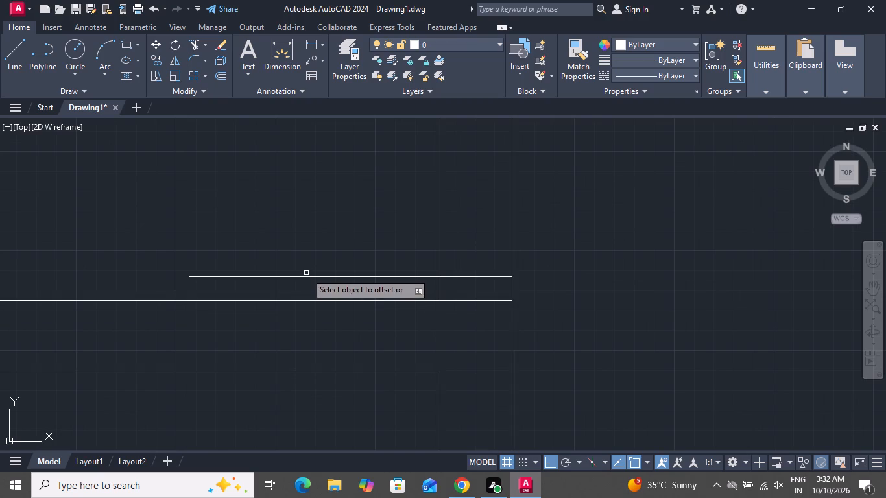
left_click(306, 276)
left_click(307, 253)
right_click(313, 224)
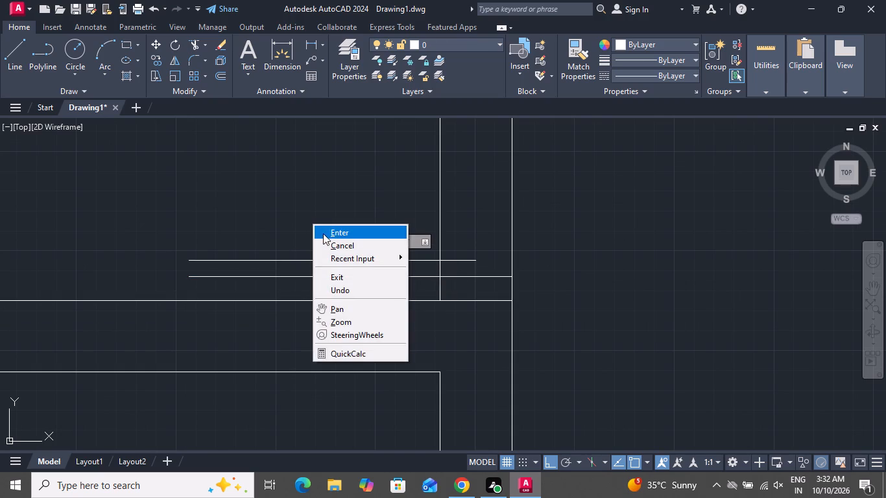
left_click(324, 241)
Draw the door-swing arc from the midpoint of the opening's upper line through the two free ends of the door leaf.
scroll(325, 241, "up", 1)
scroll(332, 200, "down", 6)
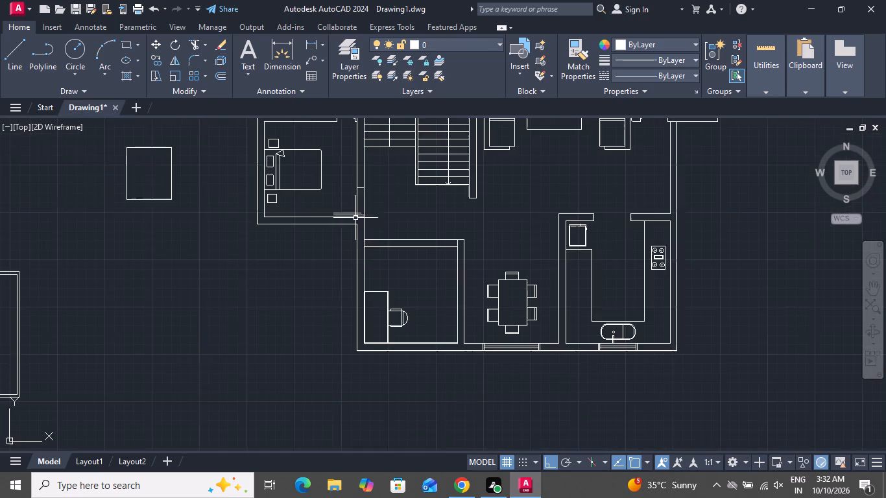
scroll(360, 232, "down", 2)
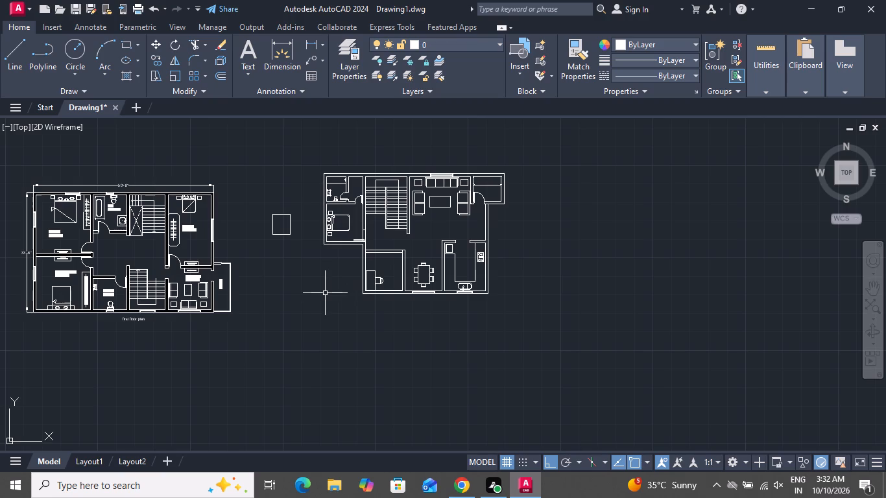
scroll(368, 261, "down", 1)
scroll(368, 261, "up", 1)
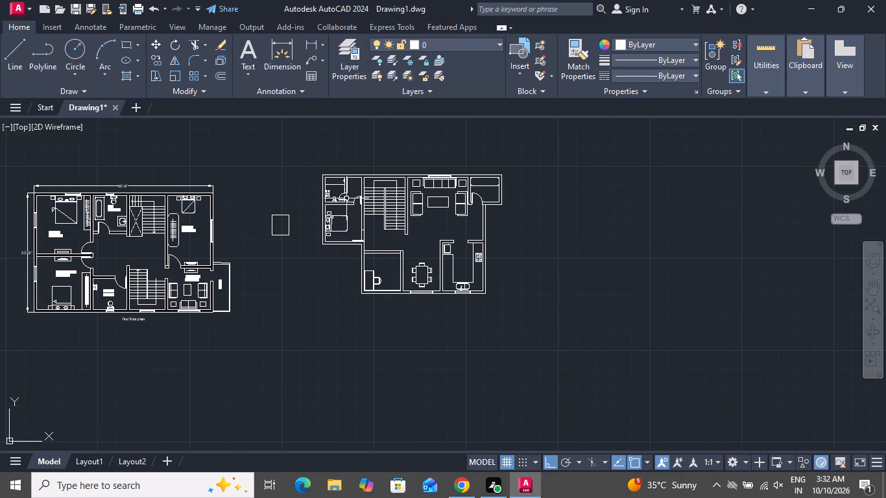
scroll(346, 198, "up", 3)
scroll(356, 308, "up", 1)
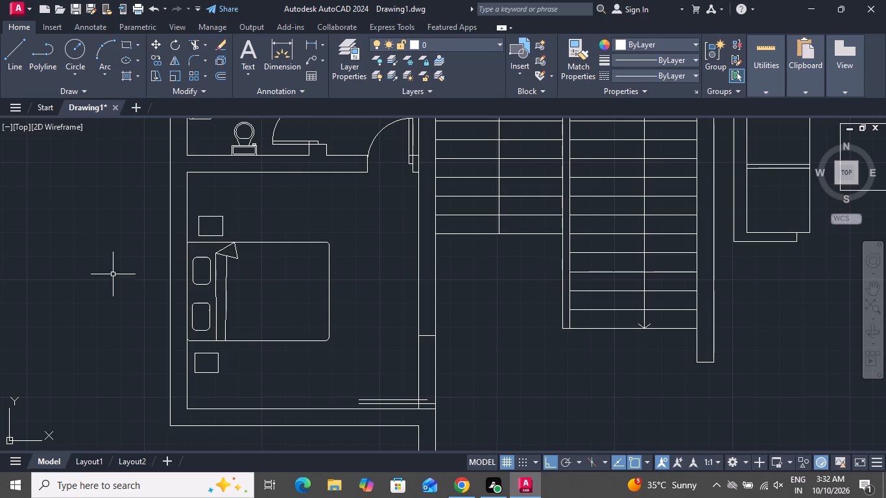
type("a")
key("space")
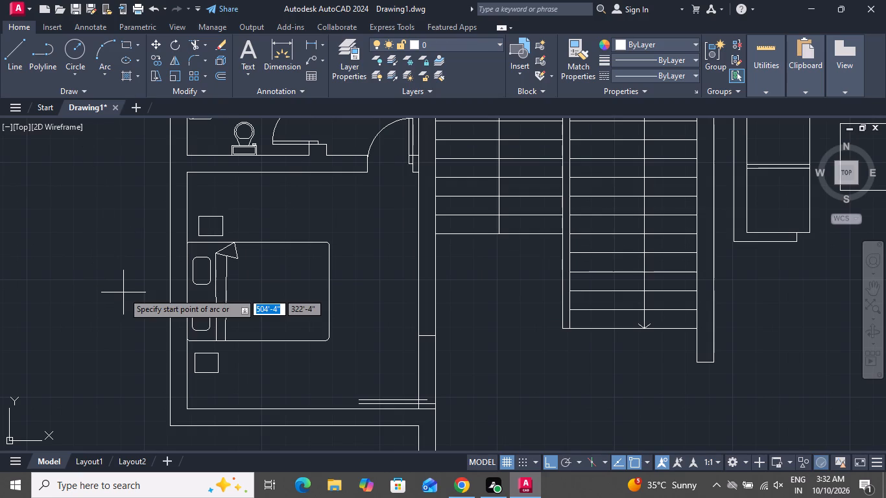
left_click(425, 337)
scroll(361, 395, "up", 2)
scroll(361, 395, "down", 1)
scroll(361, 399, "up", 2)
left_click(336, 410)
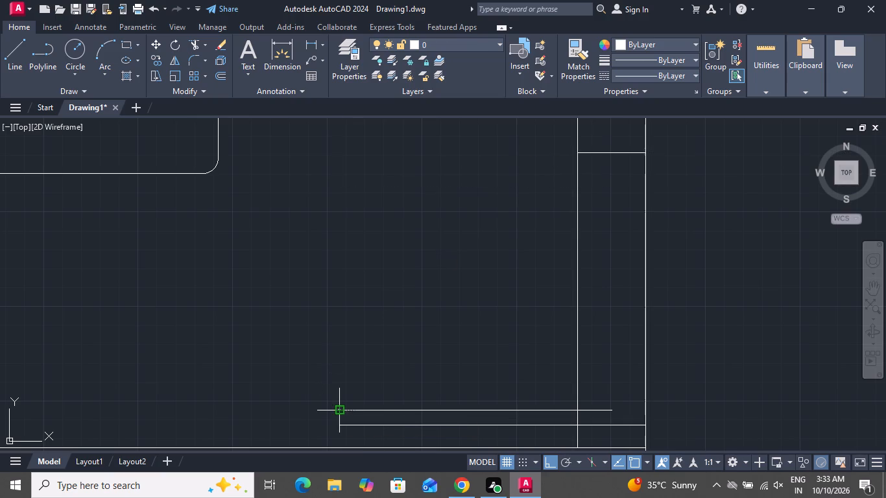
left_click(335, 428)
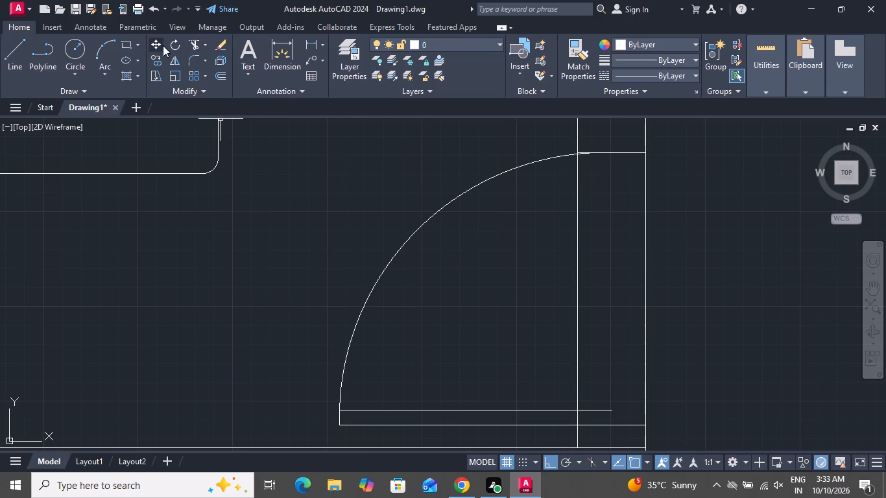
Trim the two stair-side wall lines across the door opening and the short line across the wall at the bedroom's lower corner.
left_click(194, 42)
left_click(506, 304)
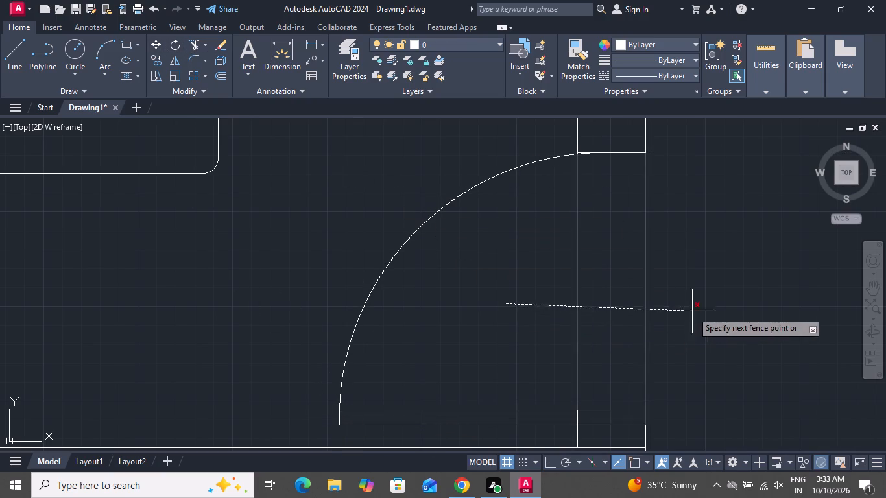
left_click(692, 311)
scroll(695, 303, "down", 2)
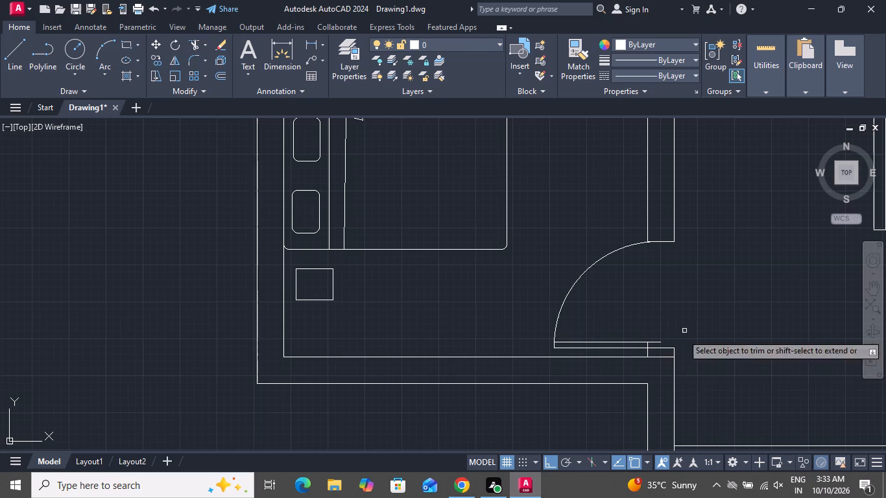
left_click(665, 356)
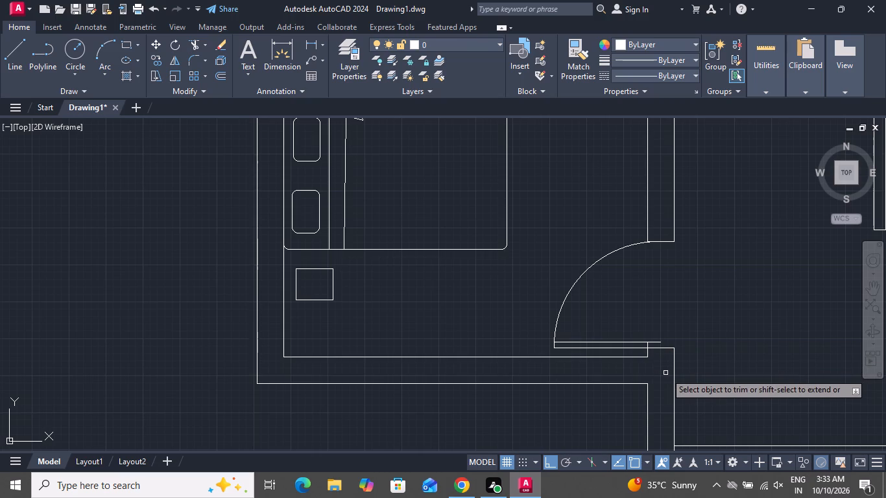
right_click(666, 372)
left_click(710, 217)
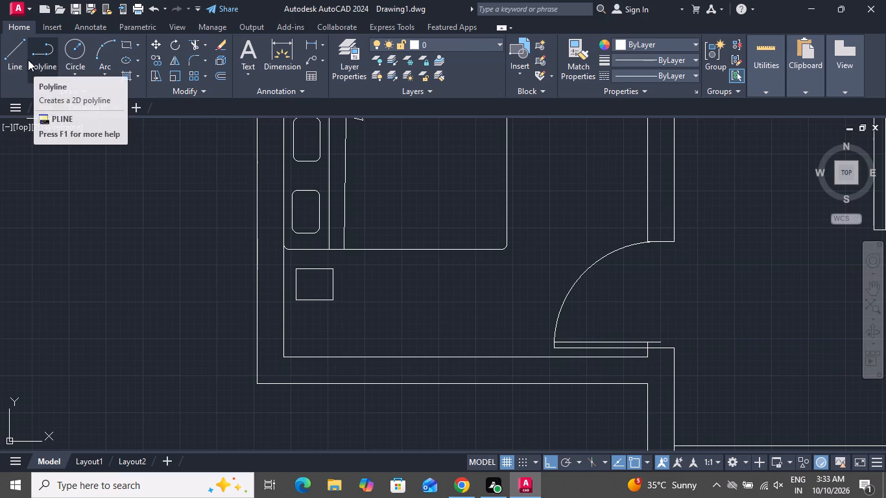
Draw a short vertical line closing the door leaf at its hinge end inside the stair-side wall.
left_click(2, 56)
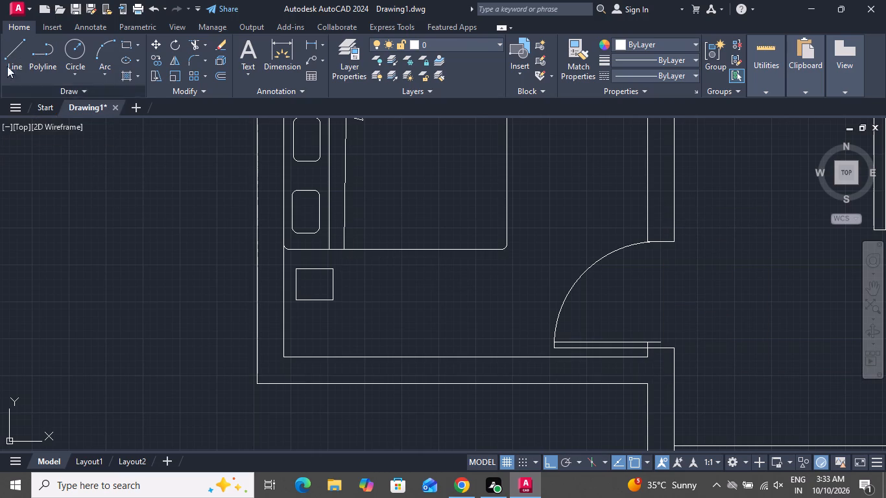
left_click(11, 54)
scroll(669, 355, "up", 3)
scroll(656, 354, "down", 1)
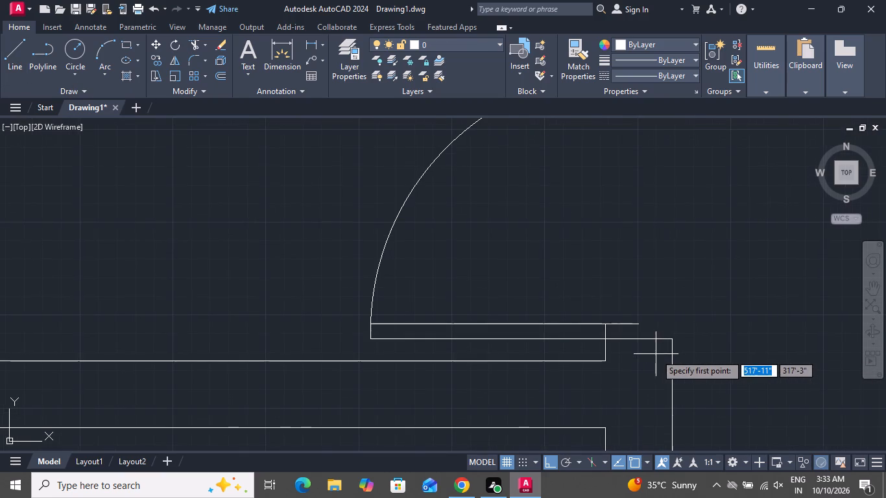
left_click(634, 324)
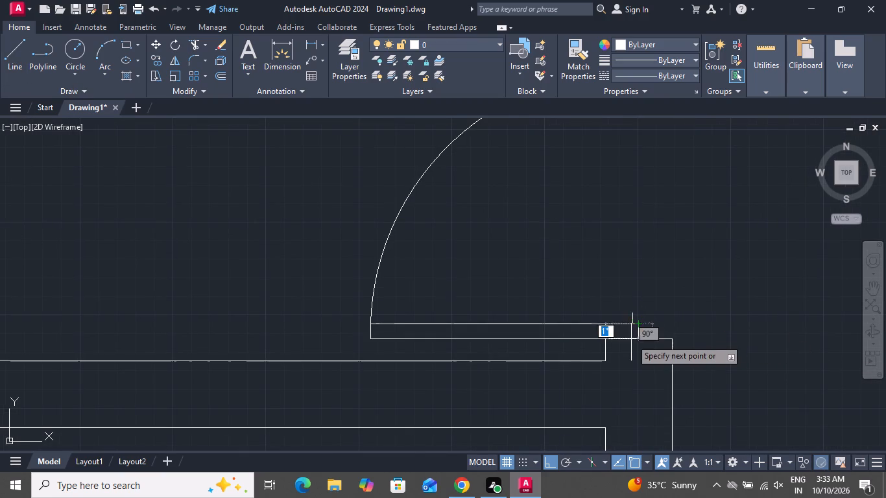
left_click(636, 338)
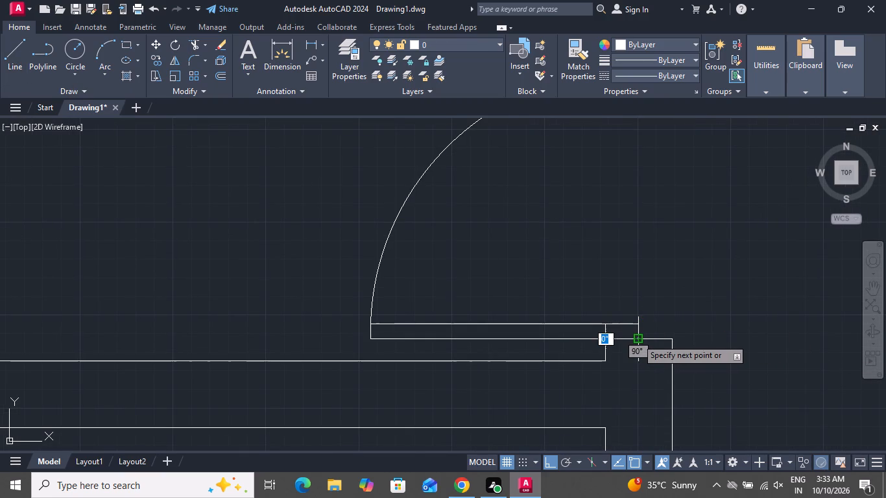
right_click(637, 338)
left_click(667, 216)
scroll(744, 287, "up", 1)
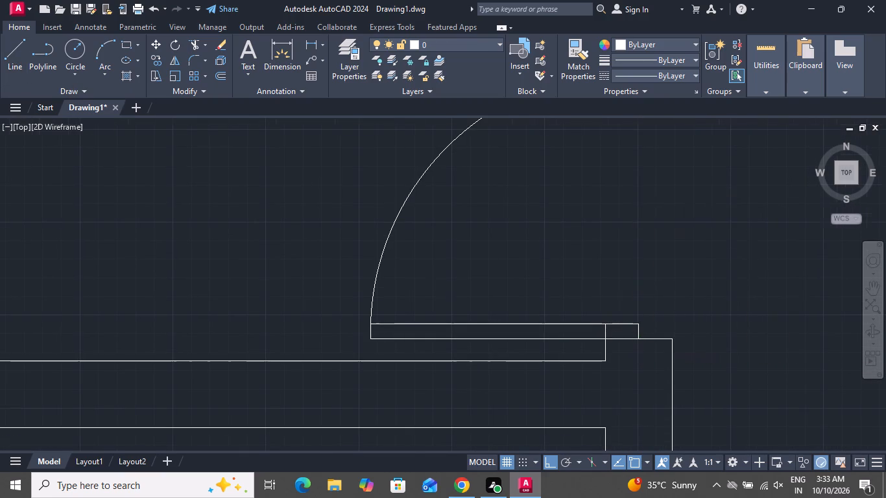
Draw a wardrobe outline about 5'-6" wide and 1'-4" deep against the bedroom's upper wall, using three connected lines.
scroll(744, 289, "down", 3)
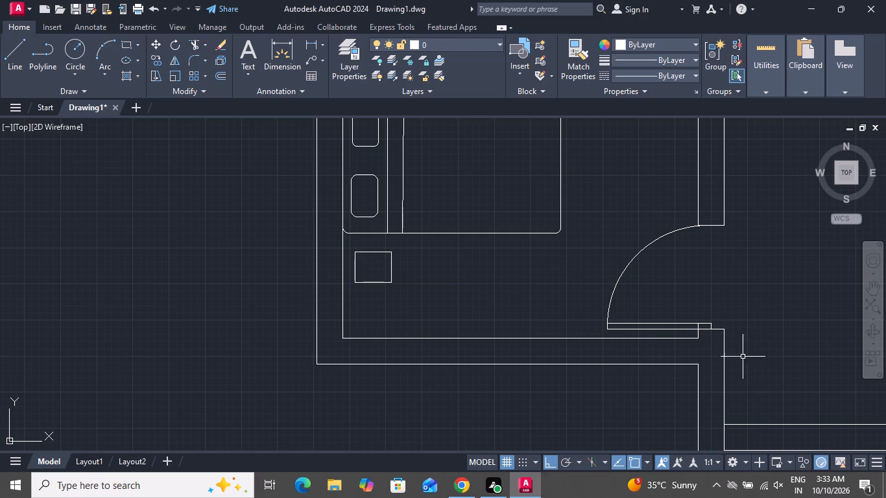
left_click(6, 41)
scroll(200, 165, "up", 1)
scroll(206, 177, "down", 1)
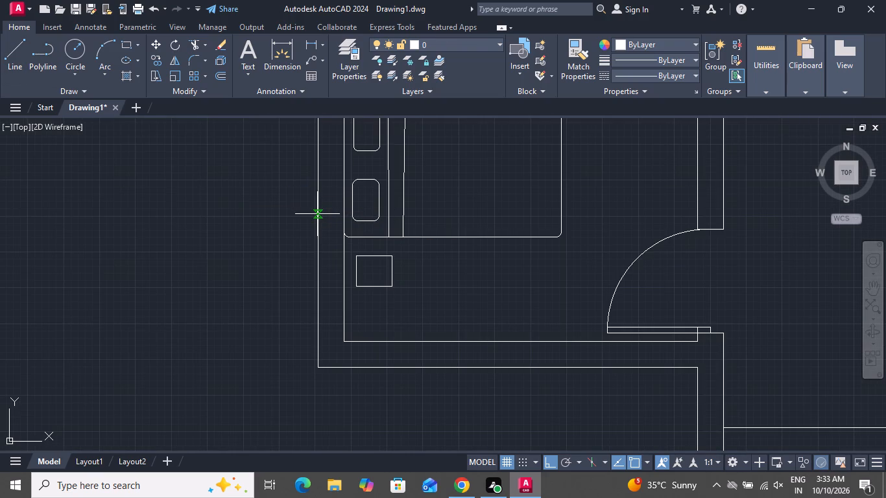
scroll(757, 364, "up", 1)
scroll(757, 363, "down", 1)
scroll(761, 346, "up", 1)
scroll(761, 346, "down", 1)
scroll(764, 345, "up", 1)
scroll(764, 345, "down", 1)
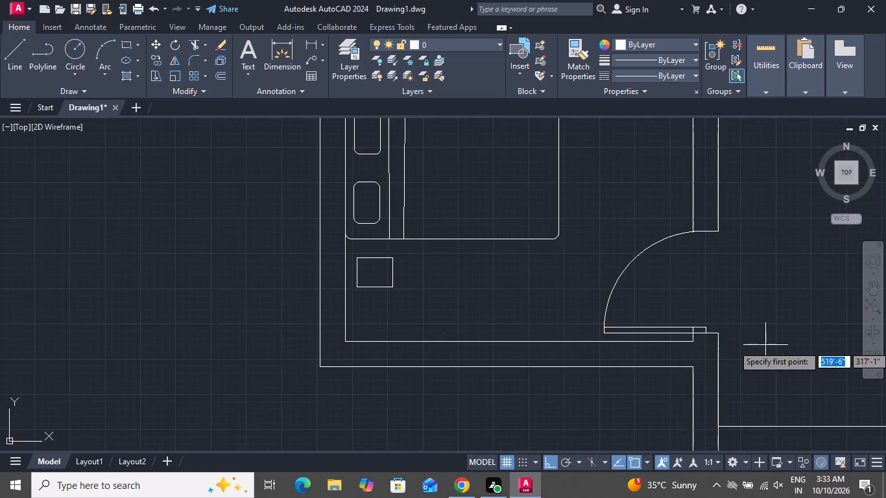
scroll(765, 345, "up", 3)
scroll(769, 350, "down", 3)
scroll(769, 354, "up", 1)
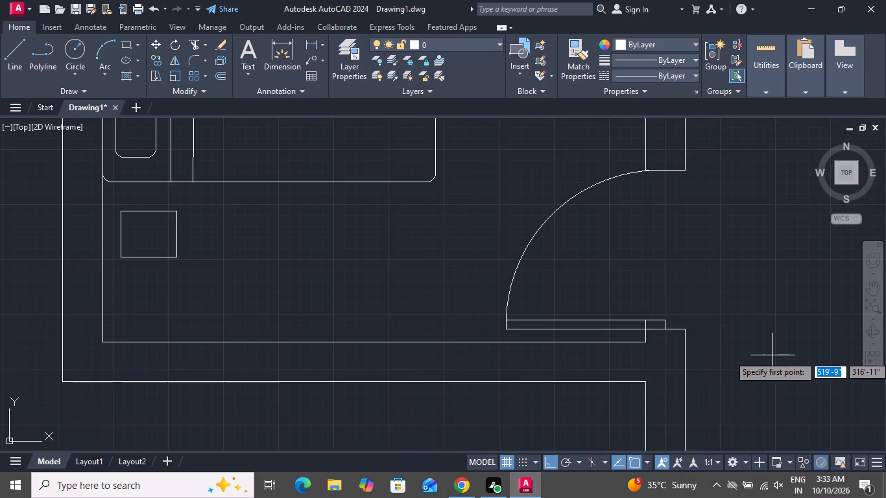
scroll(773, 357, "down", 3)
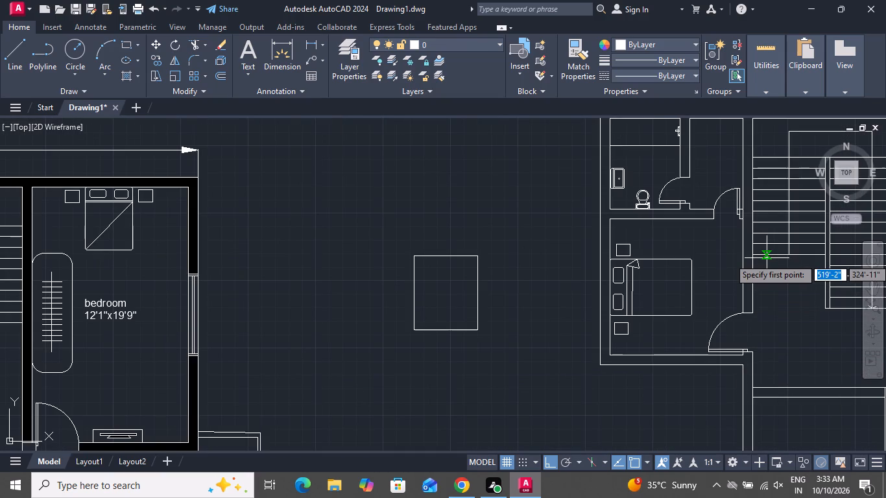
scroll(767, 257, "up", 2)
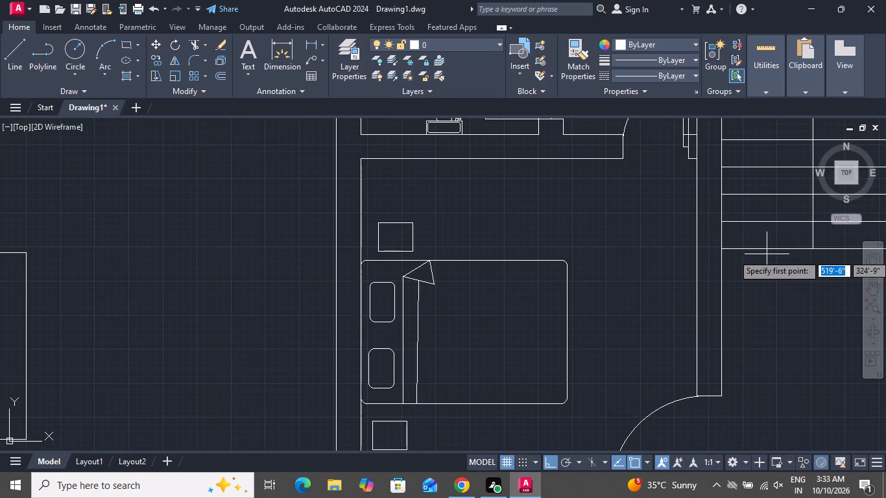
scroll(700, 216, "down", 1)
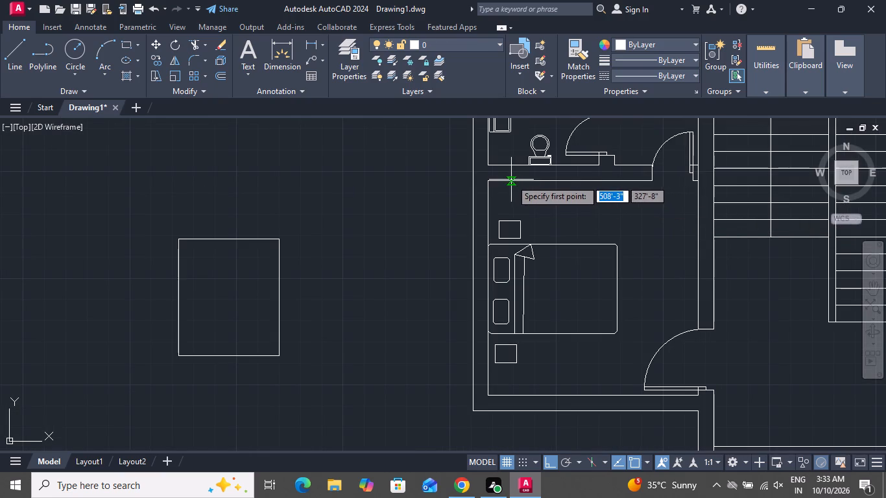
left_click(510, 181)
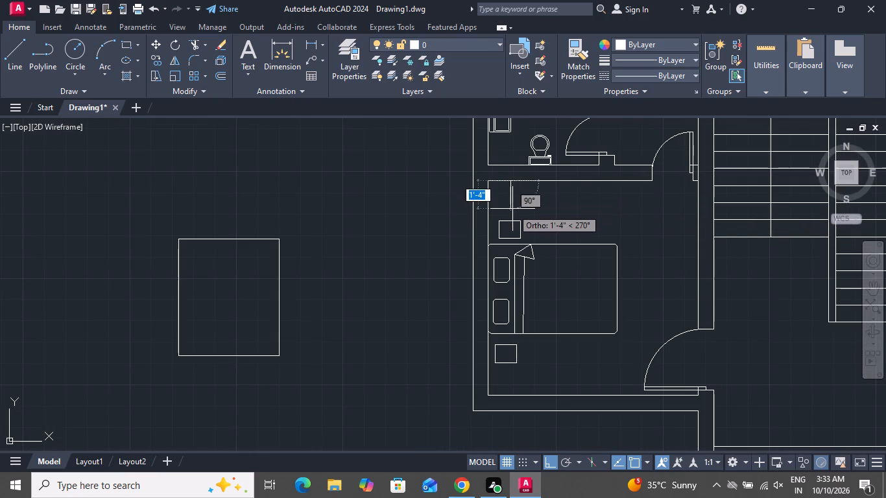
left_click(512, 209)
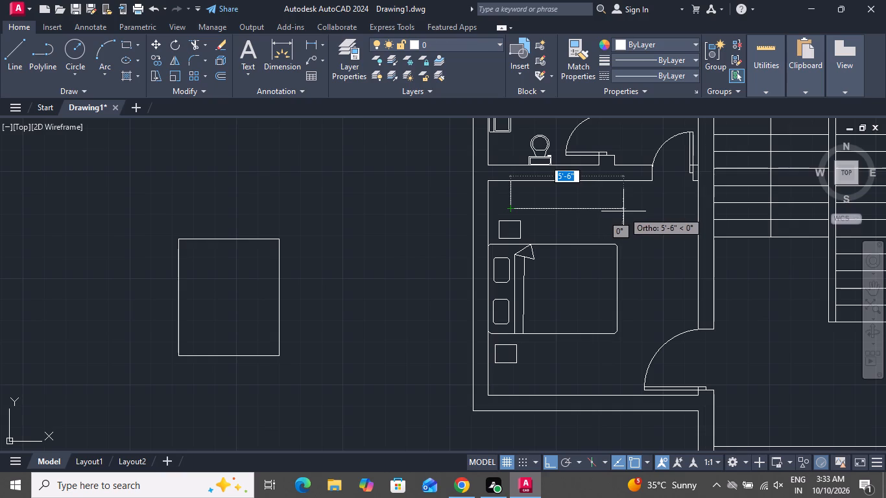
left_click(623, 211)
left_click(622, 183)
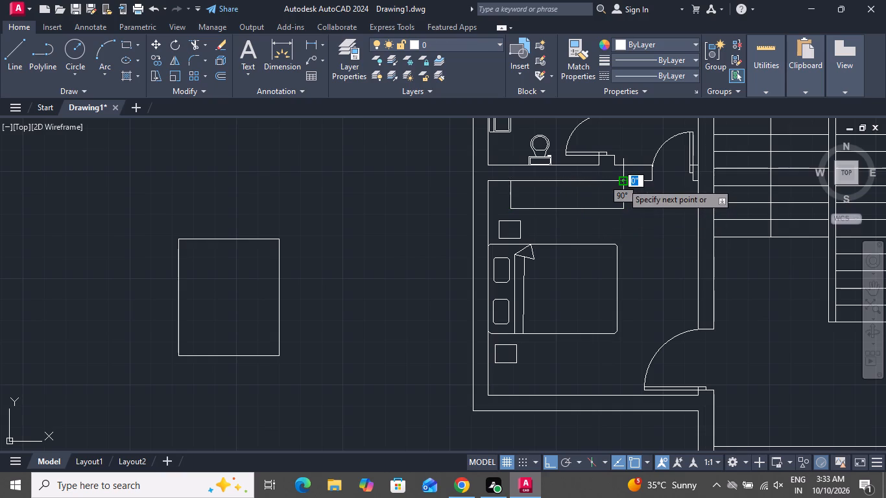
right_click(622, 183)
left_click(628, 203)
Move the bedside table above the bed slightly closer to the bedroom's outer wall.
scroll(546, 215, "up", 1)
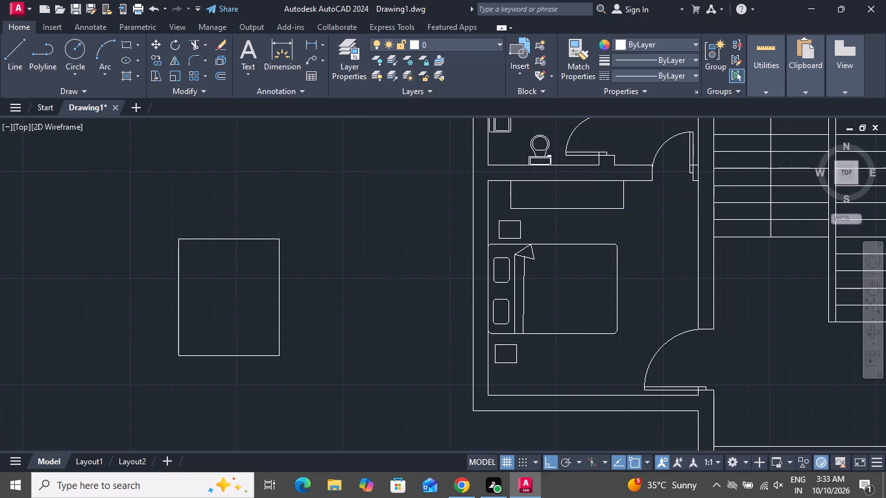
scroll(519, 237, "up", 2)
scroll(521, 231, "down", 2)
left_click(524, 231)
left_click(481, 235)
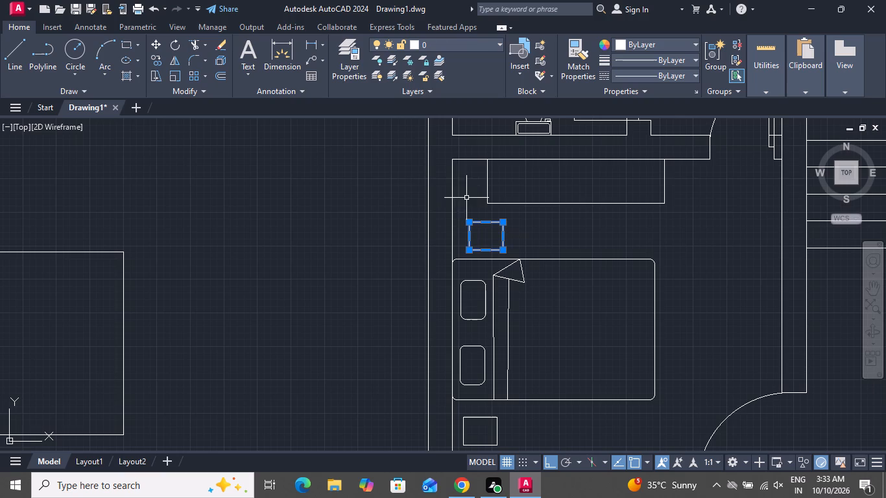
left_click(153, 45)
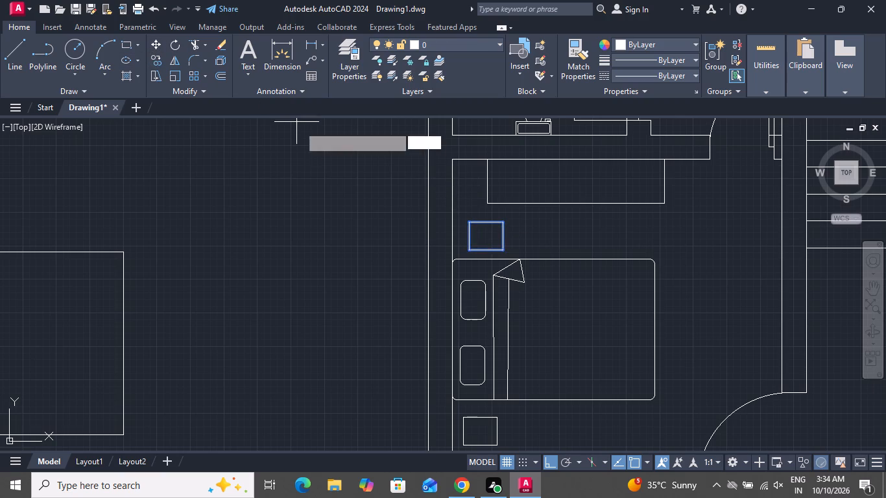
left_click(467, 237)
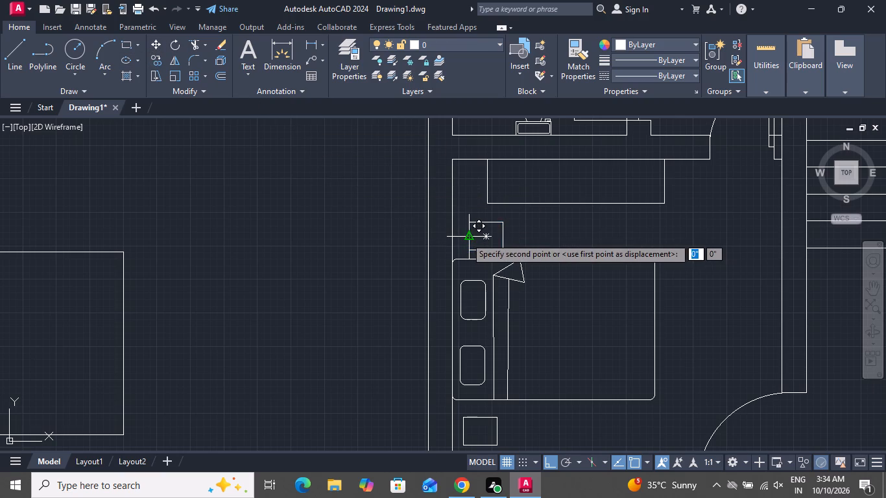
left_click(460, 235)
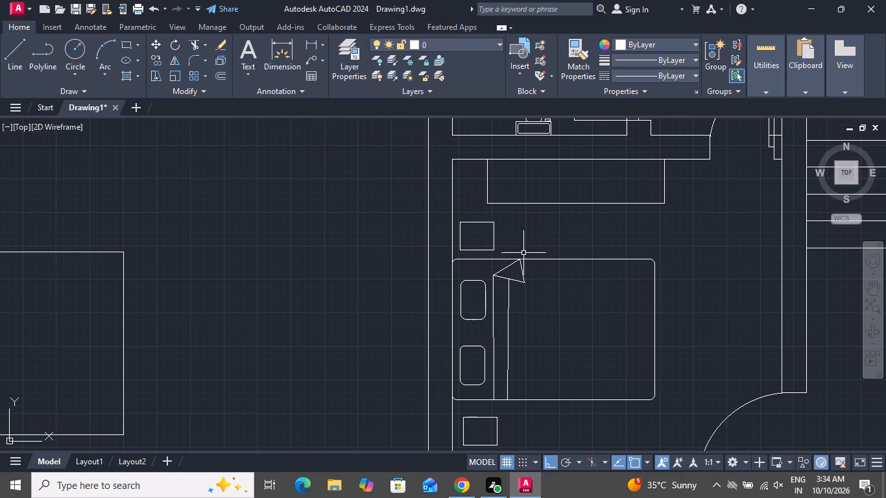
Draw a horizontal hanging-rod line about 4'-0" long across the middle of the wardrobe.
left_click(19, 51)
left_click(506, 181)
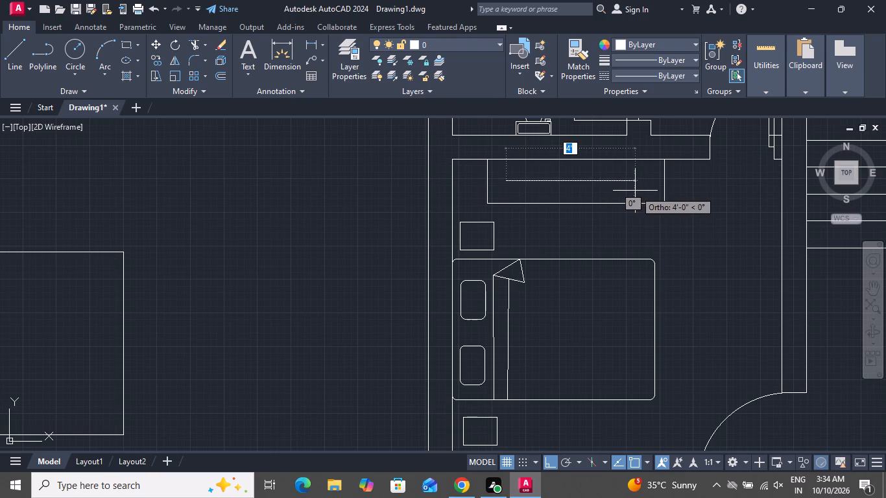
left_click(635, 191)
right_click(638, 191)
left_click(651, 213)
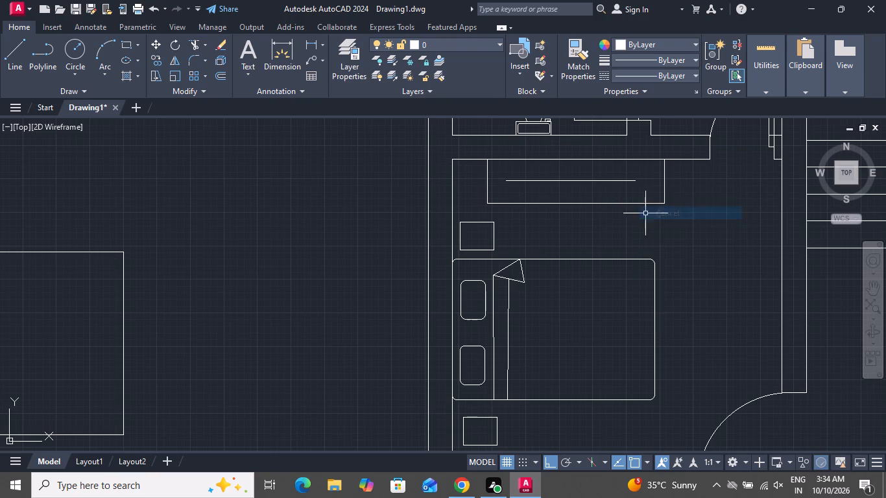
Draw a short vertical hanger line crossing the wardrobe rod near its outer-wall end.
left_click(5, 55)
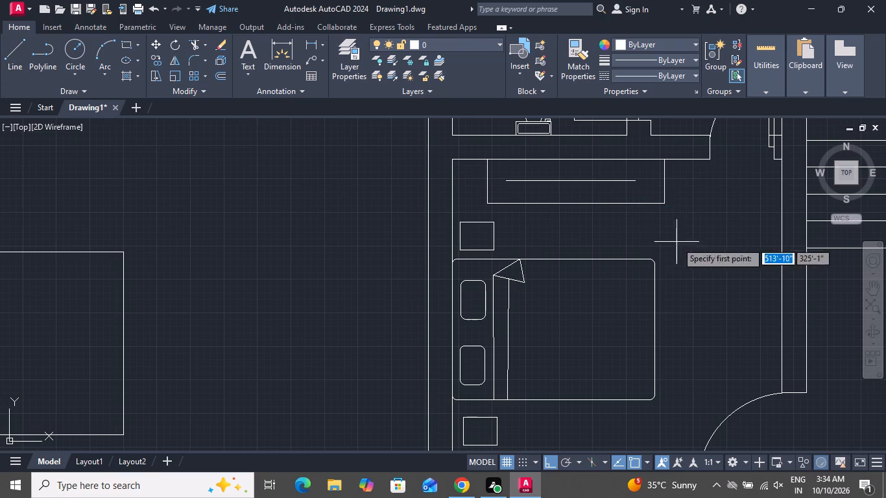
scroll(505, 167, "up", 2)
scroll(507, 167, "down", 1)
left_click(512, 172)
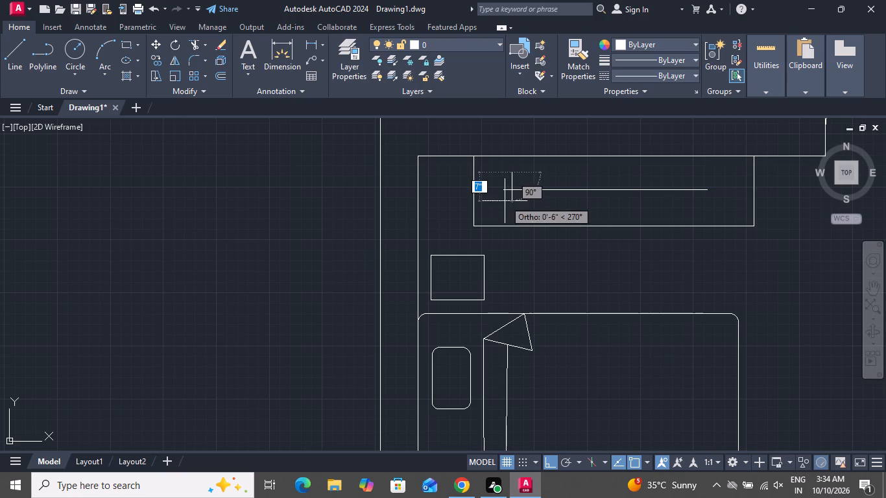
left_click(505, 207)
right_click(510, 207)
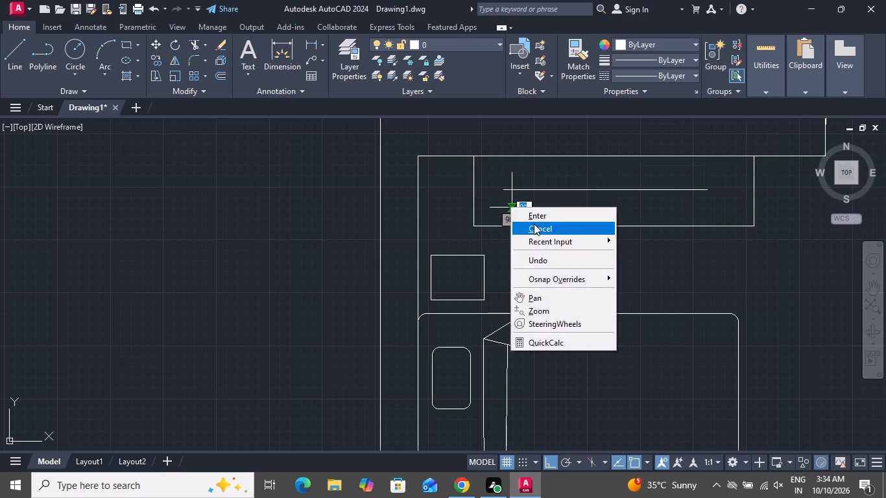
left_click(534, 224)
Offset the hanger line repeatedly at 5" spacing toward the stair side, making nine copies along the wardrobe rod.
type("o")
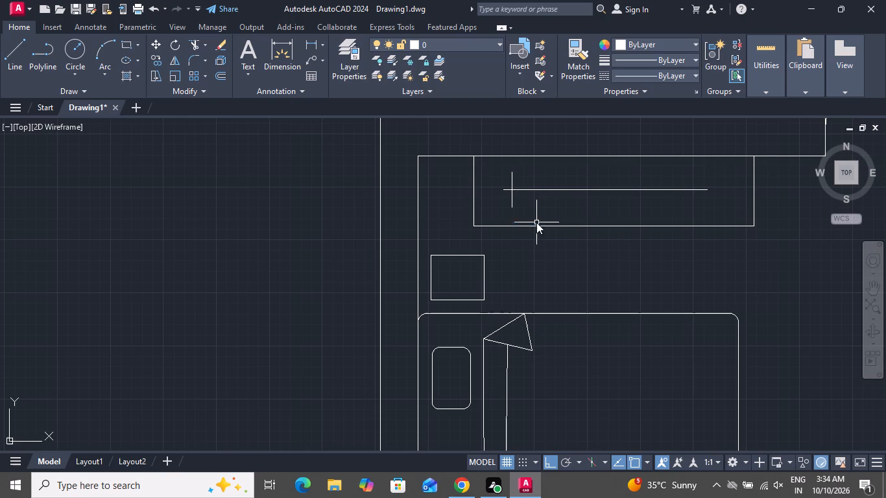
key("space")
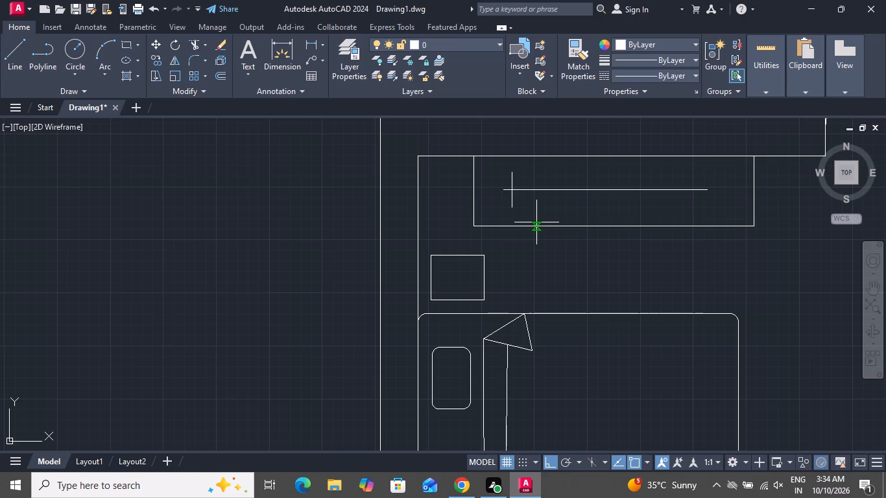
key("5")
key("shift+quotedbl")
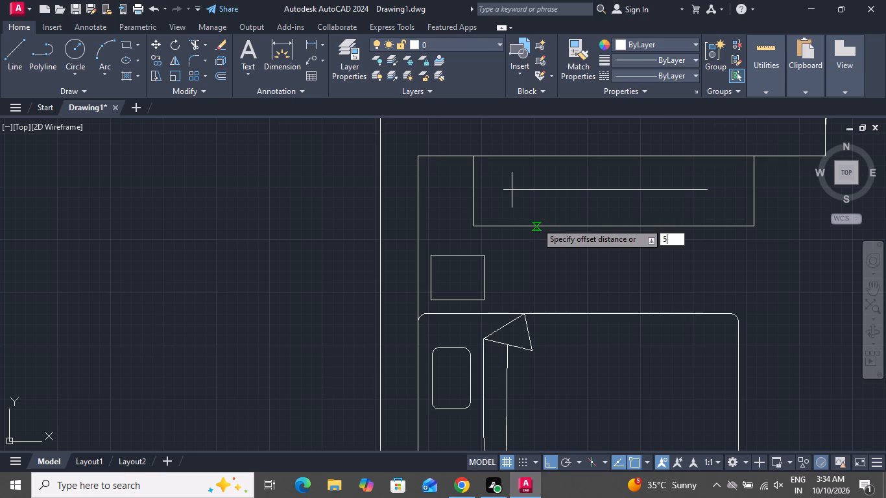
key("Return")
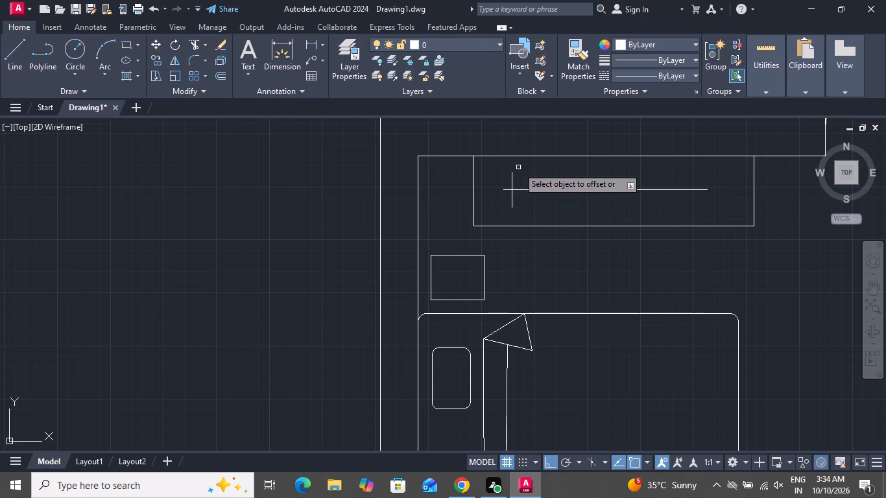
left_click(511, 176)
left_click(540, 176)
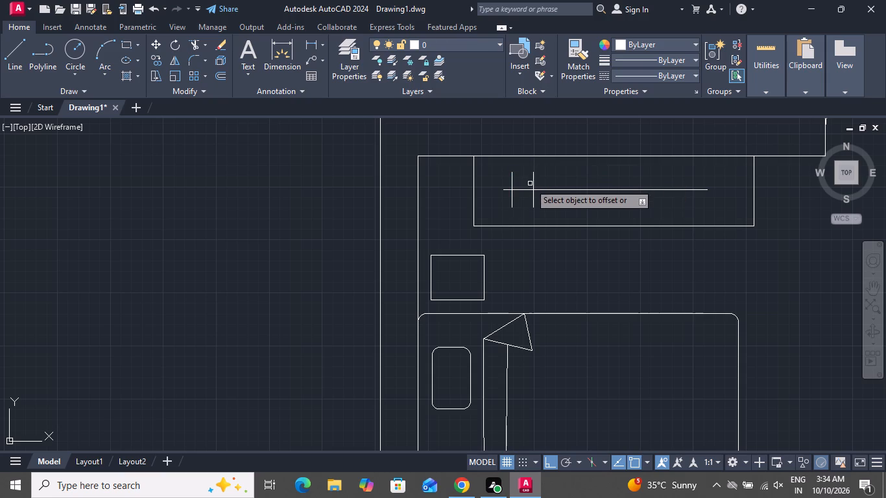
left_click(534, 184)
left_click(575, 189)
left_click(556, 178)
left_click(601, 187)
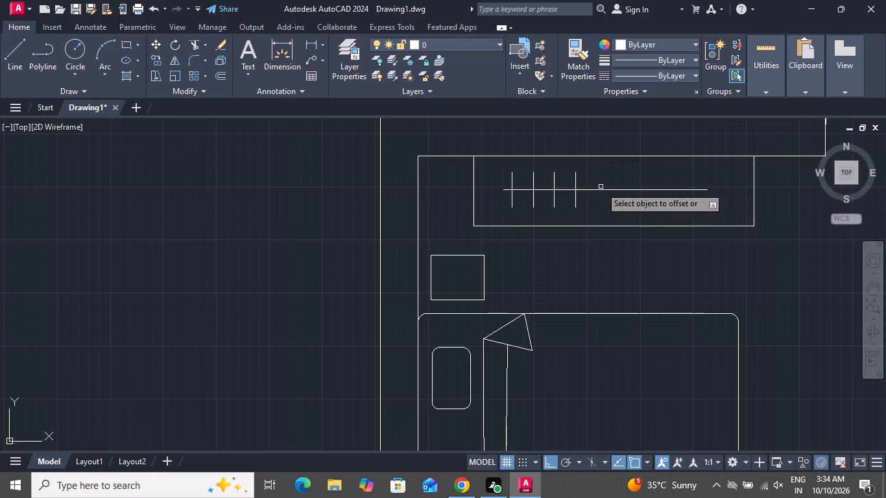
left_click(573, 182)
left_click(597, 187)
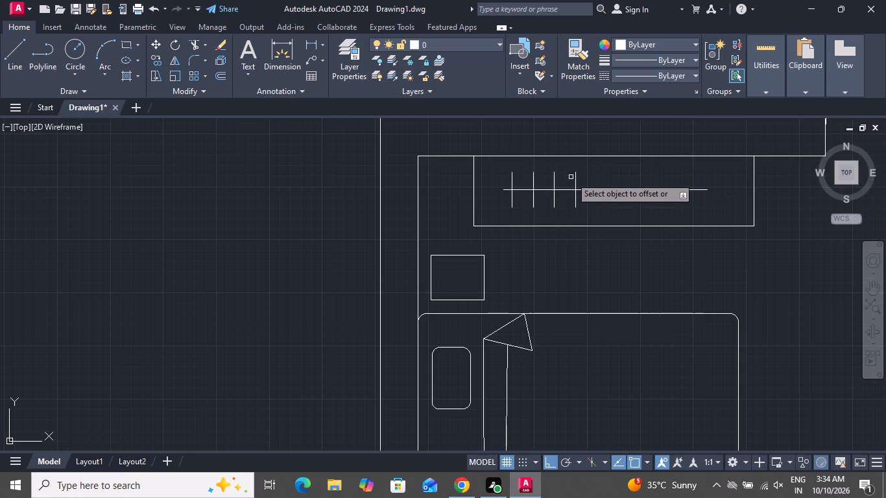
left_click_drag(575, 178, 586, 179)
left_click(629, 185)
left_click(597, 183)
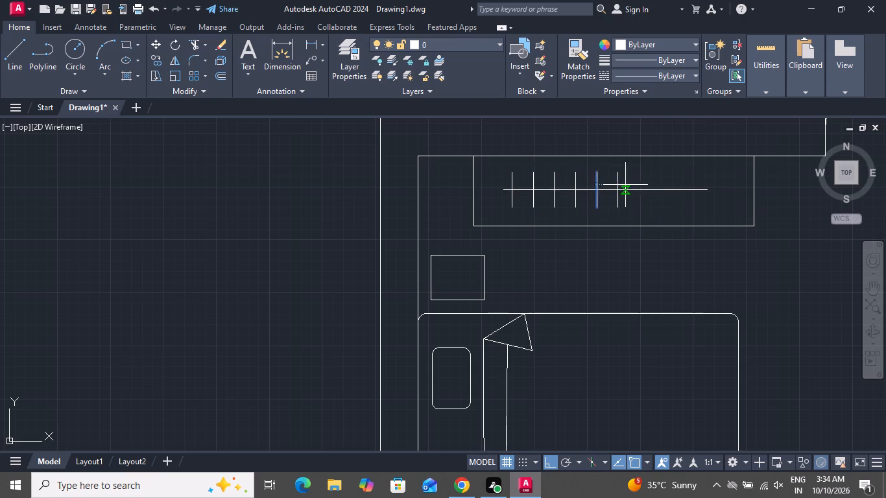
left_click(625, 185)
left_click(616, 186)
left_click(640, 182)
left_click(638, 182)
left_click(649, 182)
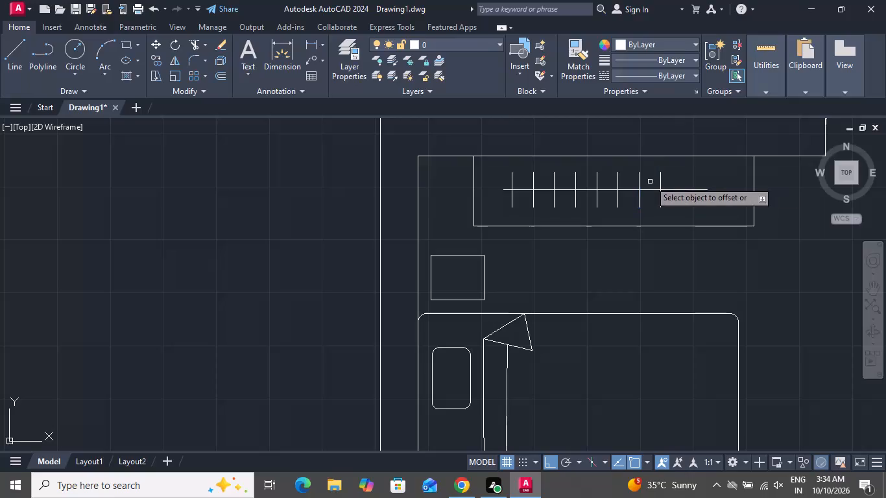
left_click_drag(660, 183, 667, 184)
left_click(676, 184)
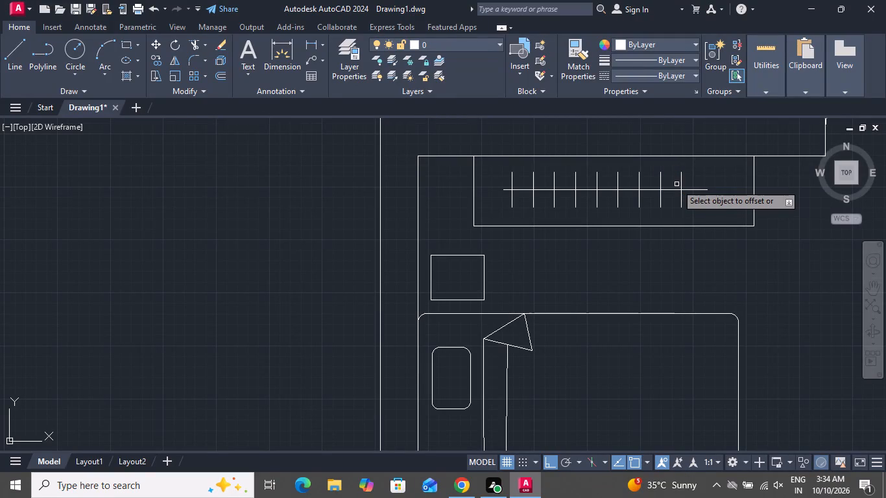
left_click(678, 184)
left_click(678, 184)
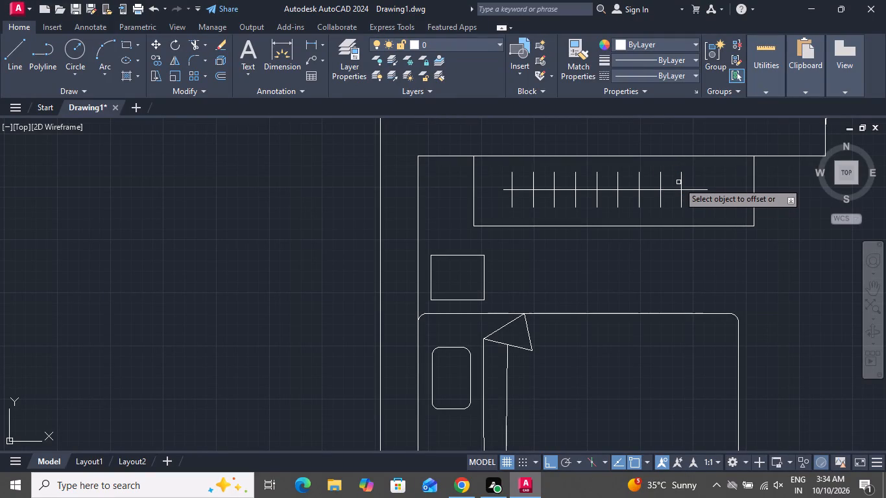
left_click(680, 182)
left_click(715, 185)
right_click(647, 222)
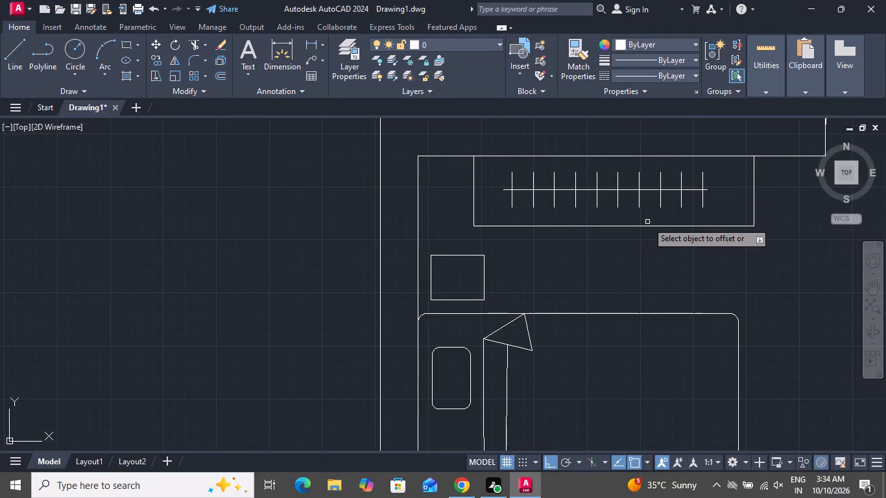
left_click(669, 238)
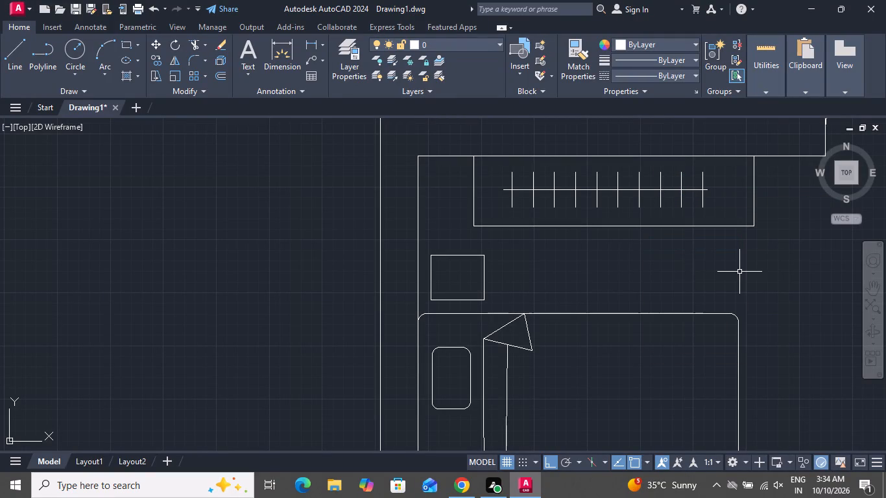
Offset the hanger lines by 2" toward the stair side, adding intermediate lines at the outer-wall end of the wardrobe rod.
type("o")
key("space")
key("2")
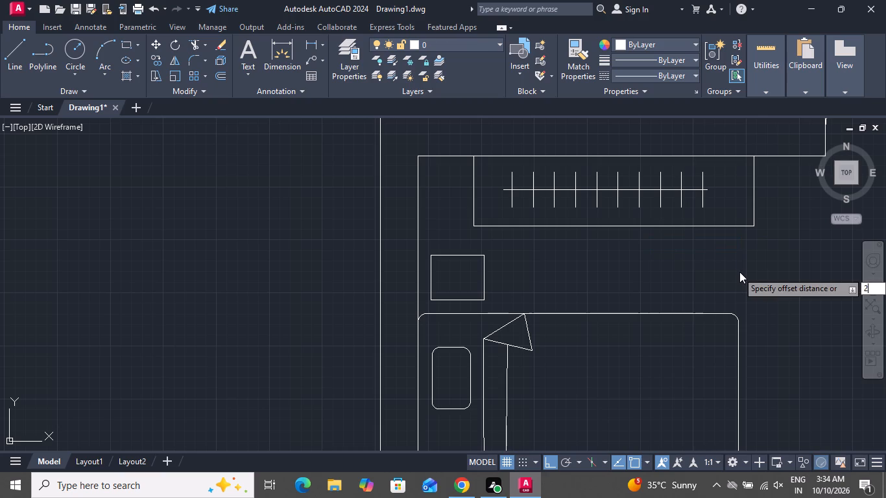
key("shift+quotedbl")
key("Return")
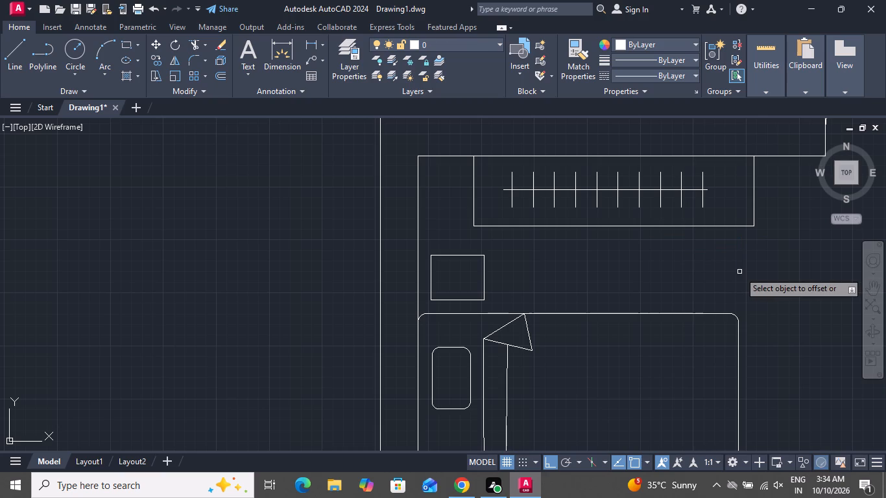
left_click(511, 199)
left_click(523, 200)
left_click(519, 201)
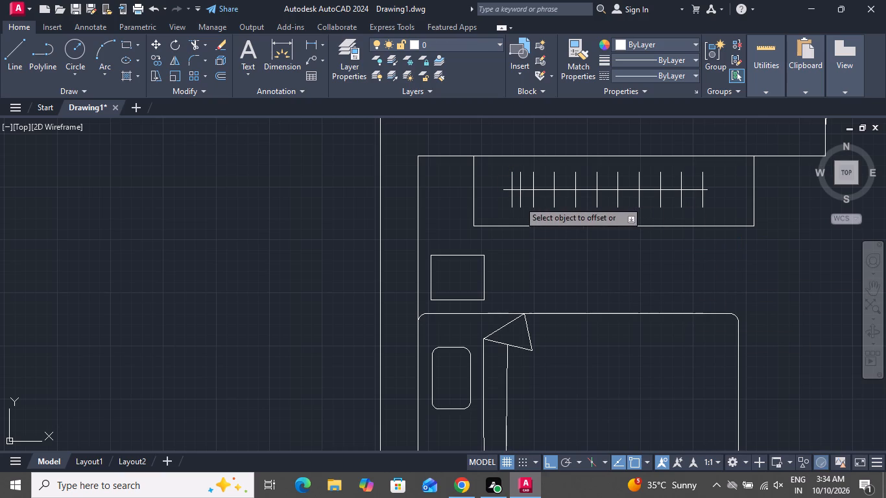
left_click(532, 201)
left_click(534, 202)
left_click(540, 201)
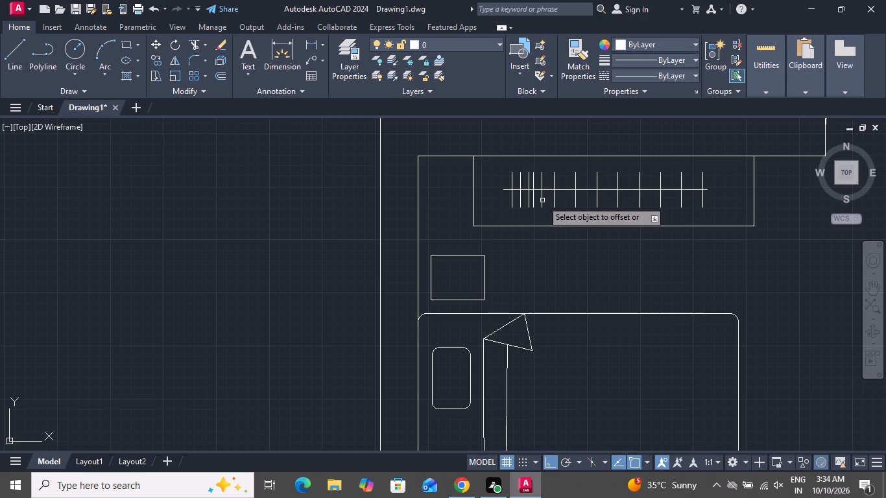
left_click(543, 200)
left_click(549, 200)
left_click(557, 206)
left_click(562, 206)
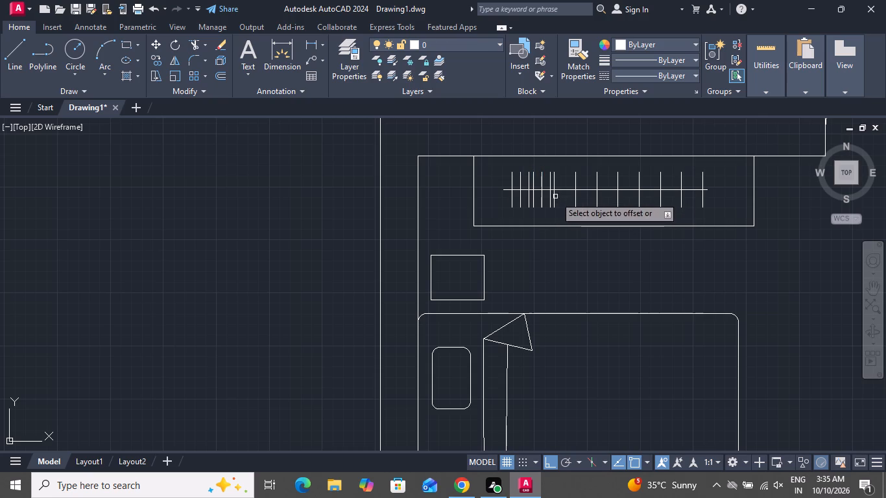
Continue offsetting hanger lines by 2" toward the stair side, filling the gaps from the third hanger toward the middle of the rod.
scroll(555, 196, "up", 1)
scroll(555, 196, "down", 1)
scroll(555, 196, "up", 2)
left_click(543, 205)
left_click(552, 202)
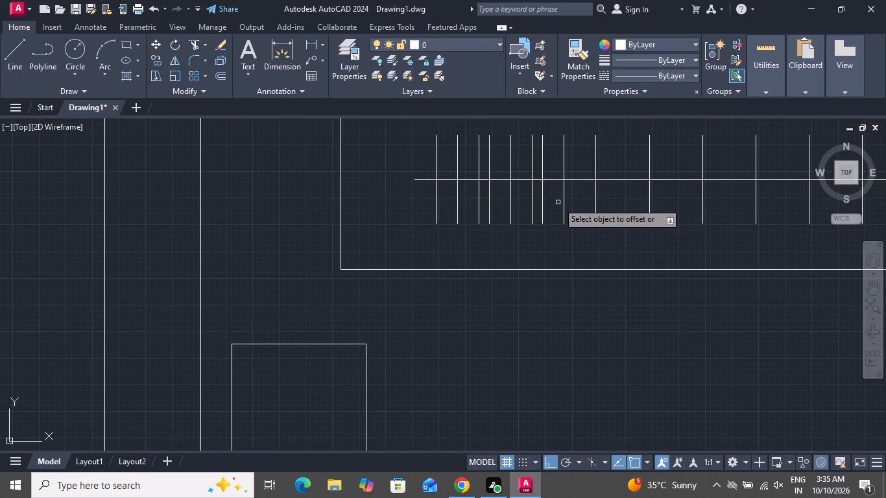
left_click(565, 200)
left_click(575, 200)
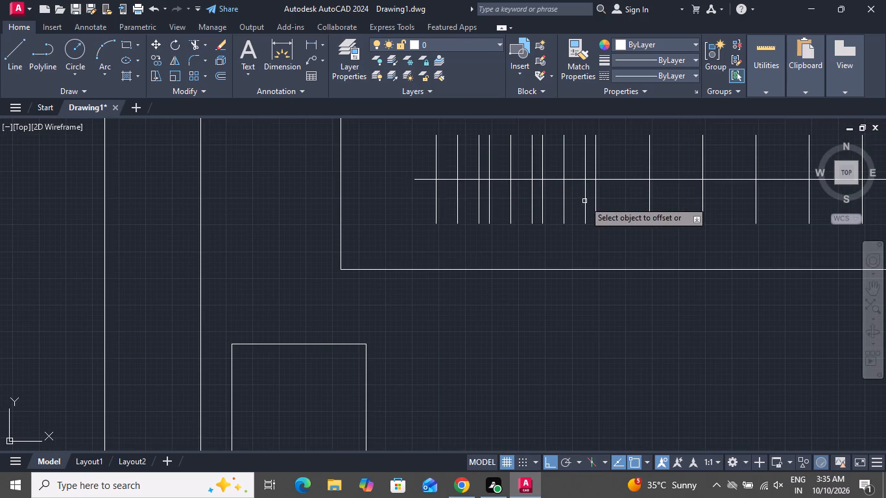
left_click(586, 200)
left_click(605, 202)
left_click(606, 206)
left_click(643, 205)
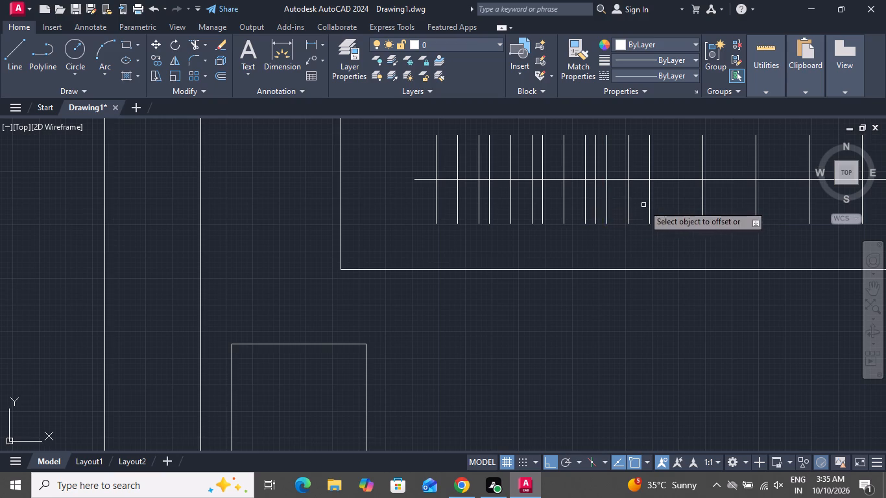
left_click(562, 202)
left_click(572, 200)
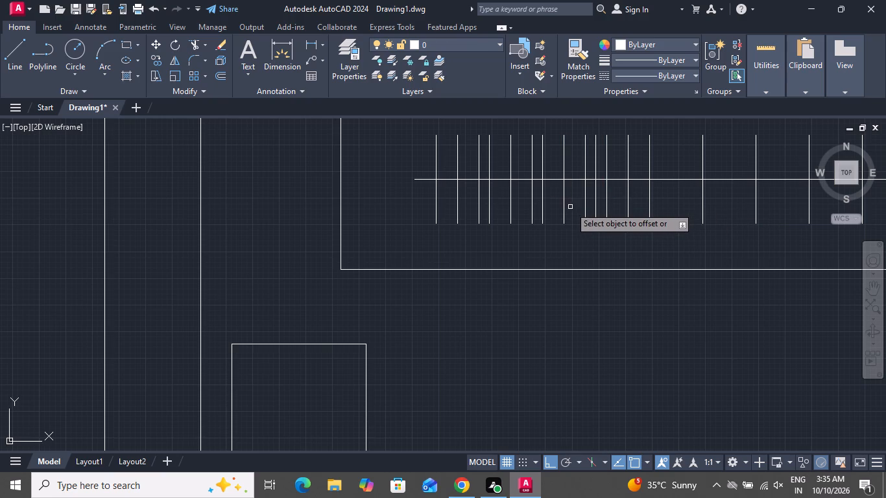
left_click(565, 207)
left_click(573, 207)
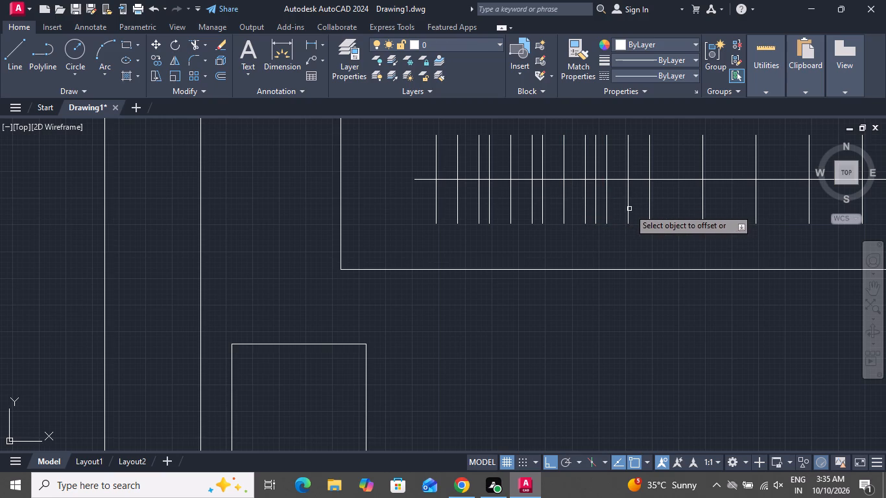
Continue the 2" hanger offsets toward the stair side, filling the gaps from the middle of the wardrobe rod onward.
left_click(629, 209)
left_click(621, 209)
left_click(627, 213)
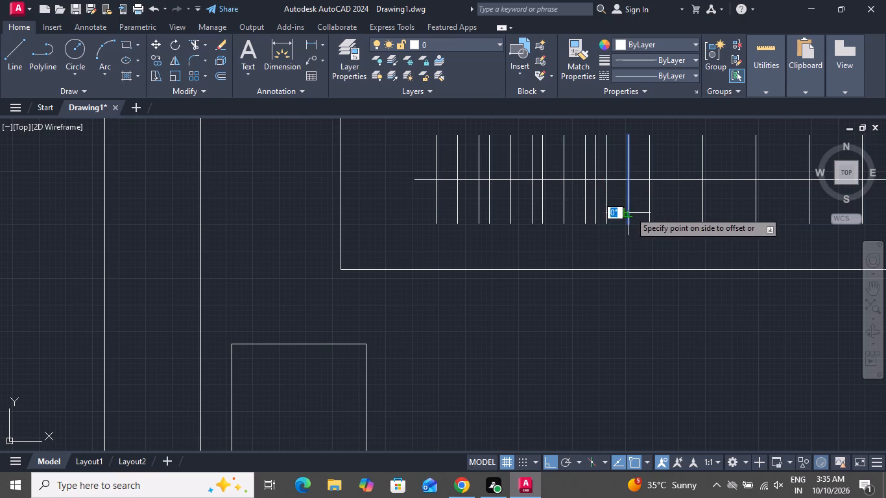
left_click(638, 209)
left_click(648, 215)
left_click(666, 214)
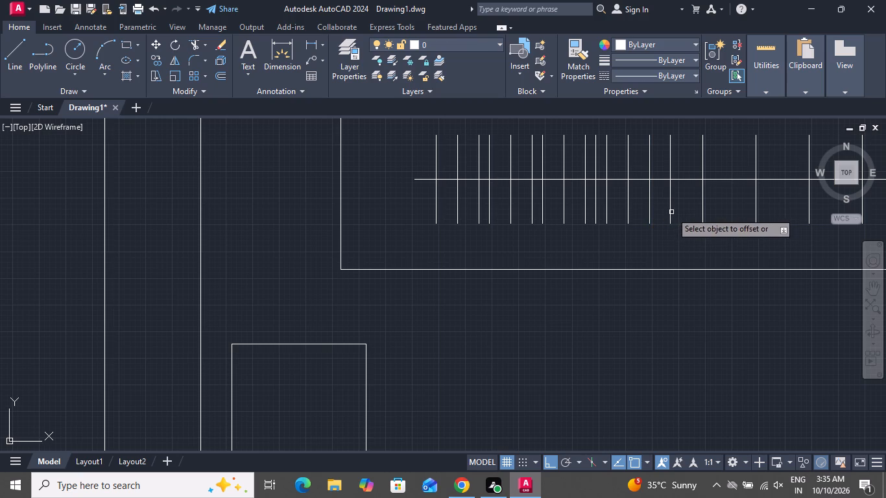
left_click(672, 212)
left_click(686, 210)
left_click_drag(702, 215, 708, 214)
left_click(730, 213)
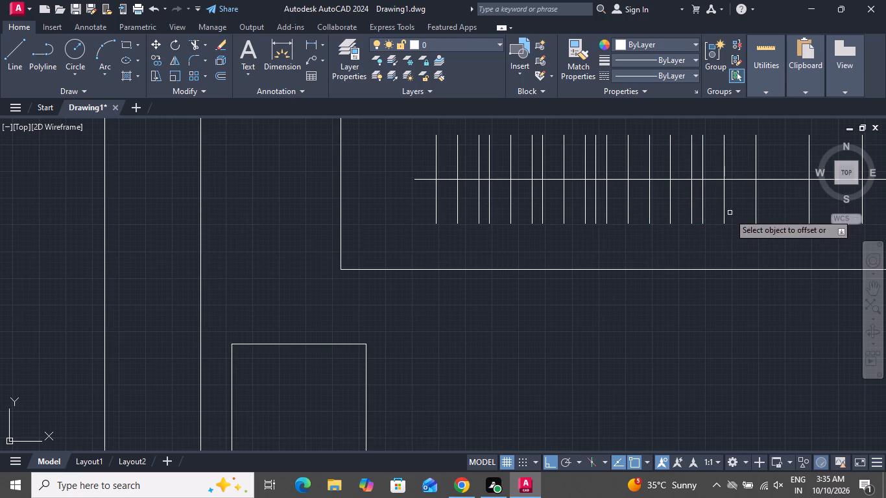
scroll(653, 220, "down", 2)
scroll(649, 224, "up", 1)
scroll(627, 233, "down", 1)
scroll(617, 243, "up", 1)
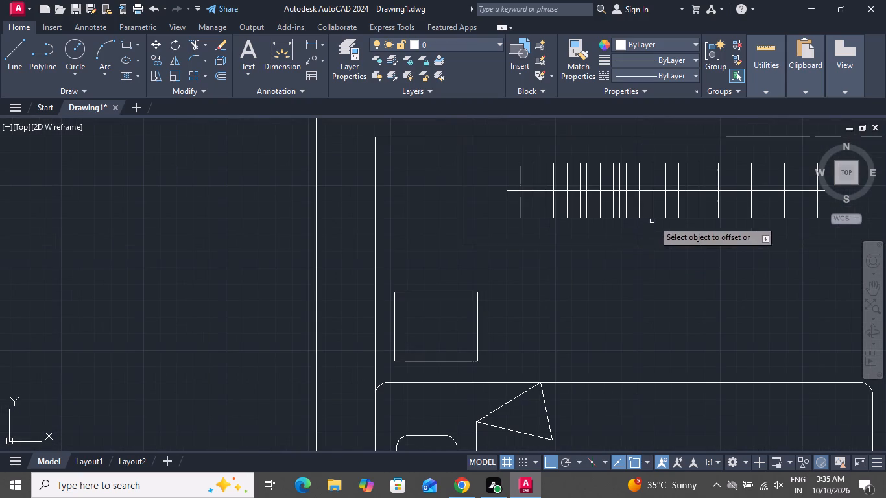
left_click(700, 207)
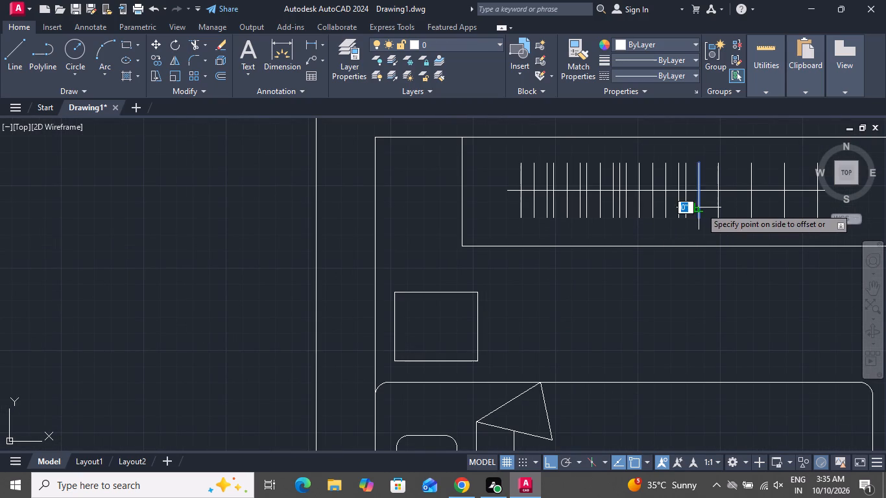
left_click(708, 205)
left_click_drag(718, 207, 724, 207)
left_click(754, 206)
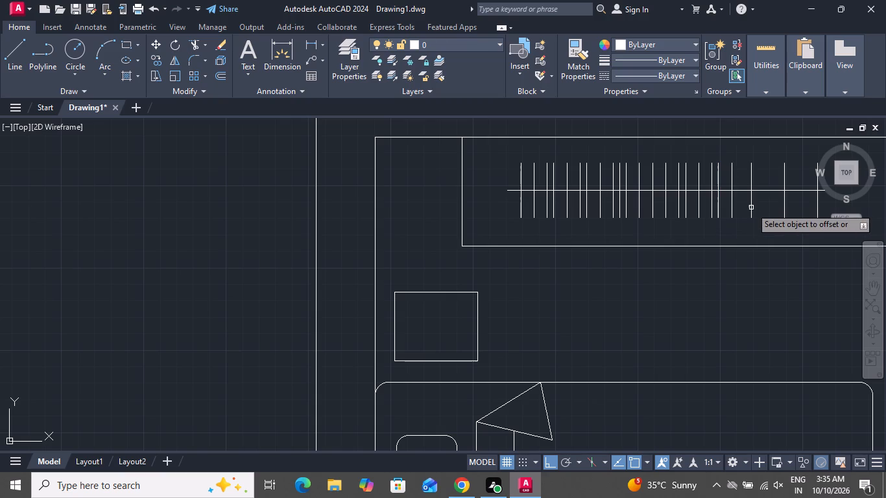
Complete the 2" hanger offsets in the remaining gaps at the stair-side end of the wardrobe rod and end Offset.
scroll(741, 214, "down", 2)
scroll(738, 215, "up", 4)
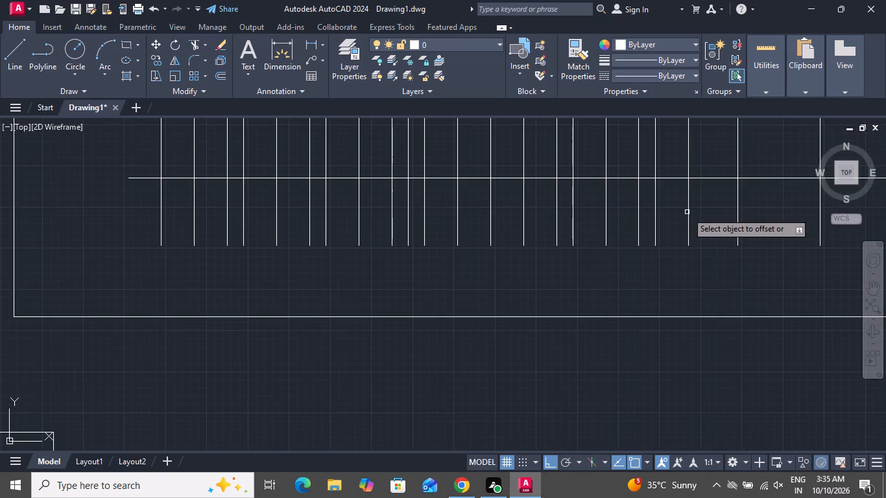
left_click(687, 212)
left_click(704, 212)
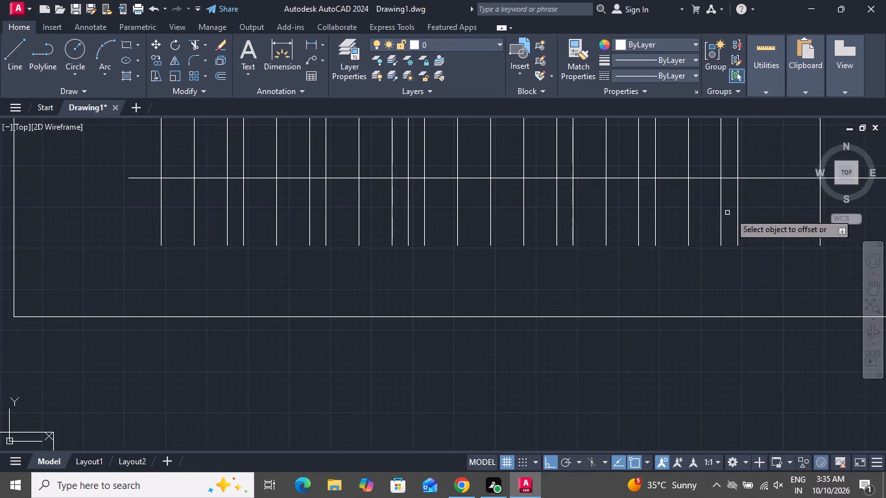
left_click(738, 213)
left_click(763, 214)
left_click(771, 215)
left_click(798, 211)
scroll(738, 226, "down", 1)
scroll(721, 227, "up", 1)
scroll(714, 227, "down", 2)
left_click(751, 226)
left_click(761, 226)
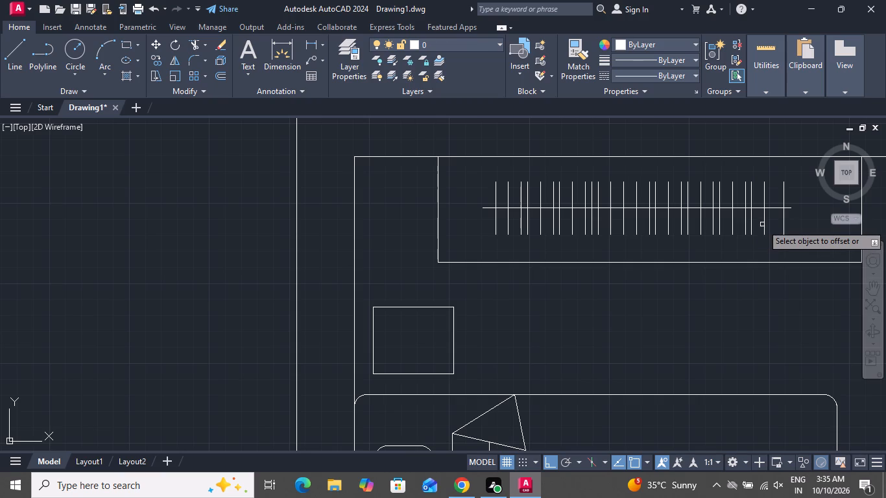
left_click(765, 224)
left_click(772, 223)
right_click(693, 306)
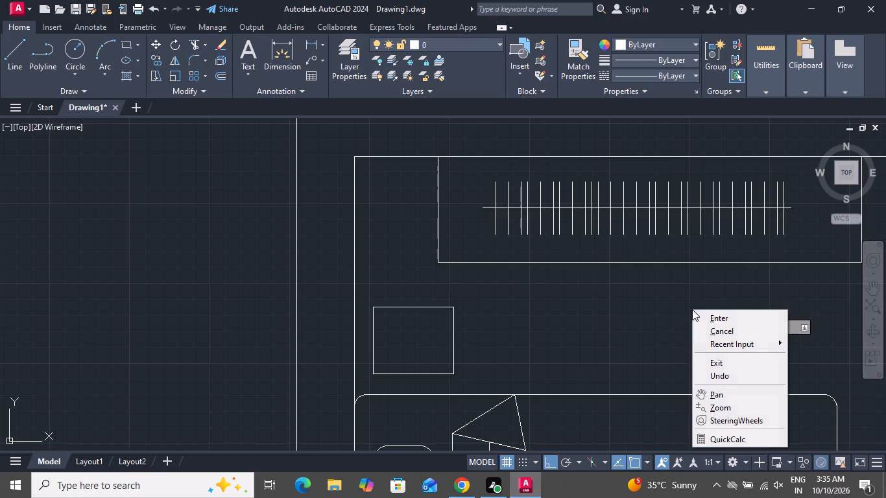
left_click(698, 321)
Draw a TV-unit rectangle about 8" by 2'-5" against the bedroom's stair-side wall, opposite the bed.
scroll(612, 311, "down", 3)
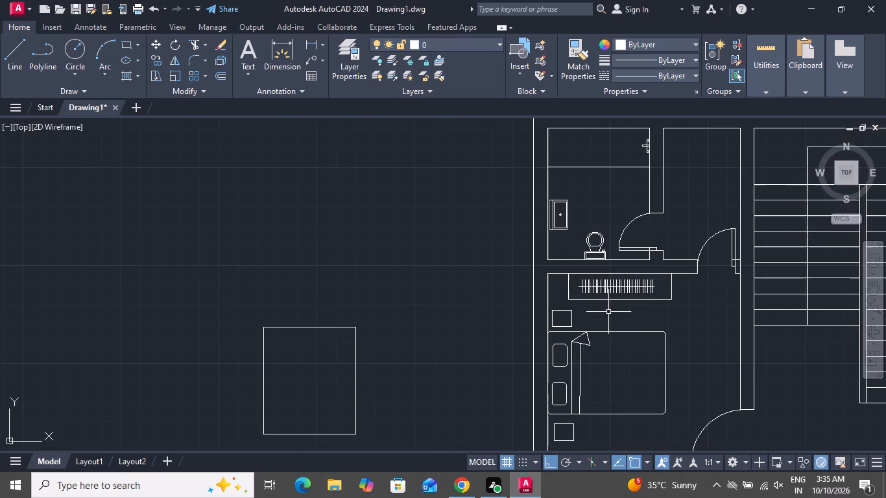
scroll(689, 177, "up", 1)
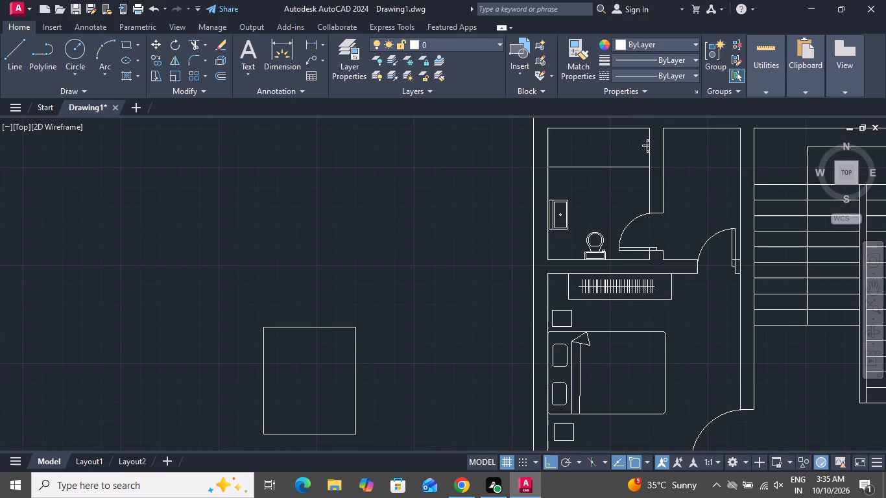
scroll(689, 177, "down", 2)
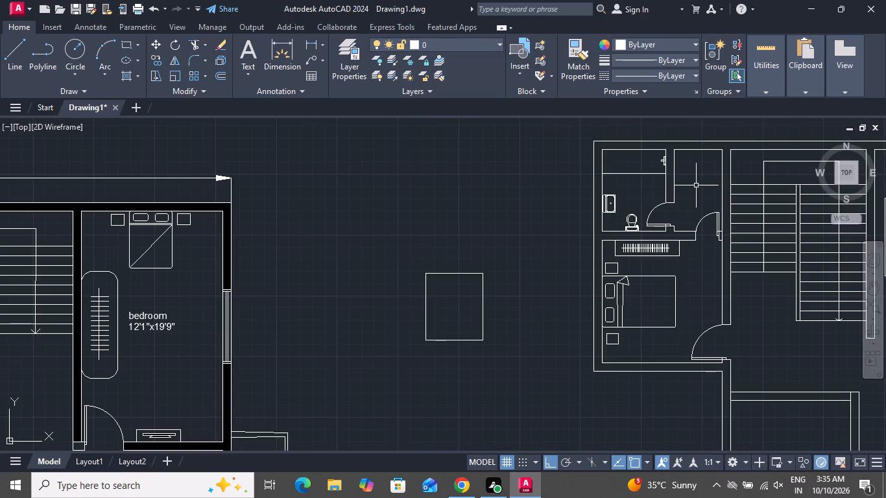
left_click(124, 50)
scroll(722, 279, "up", 2)
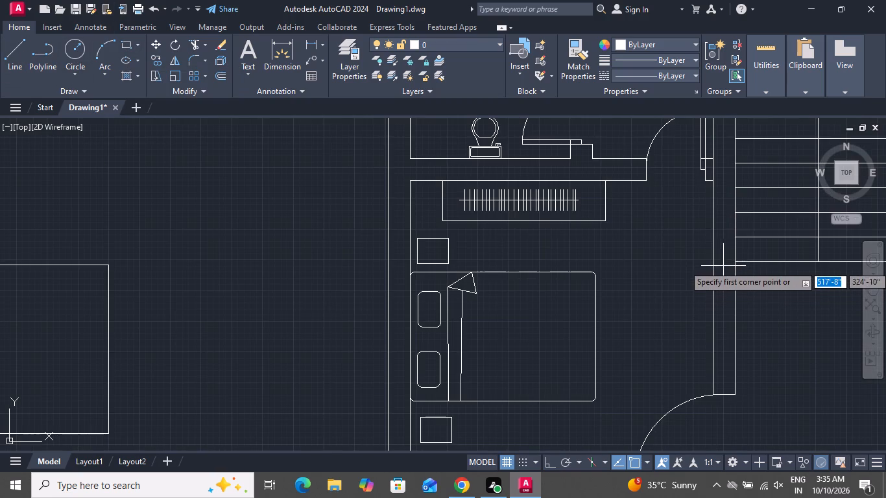
left_click(714, 261)
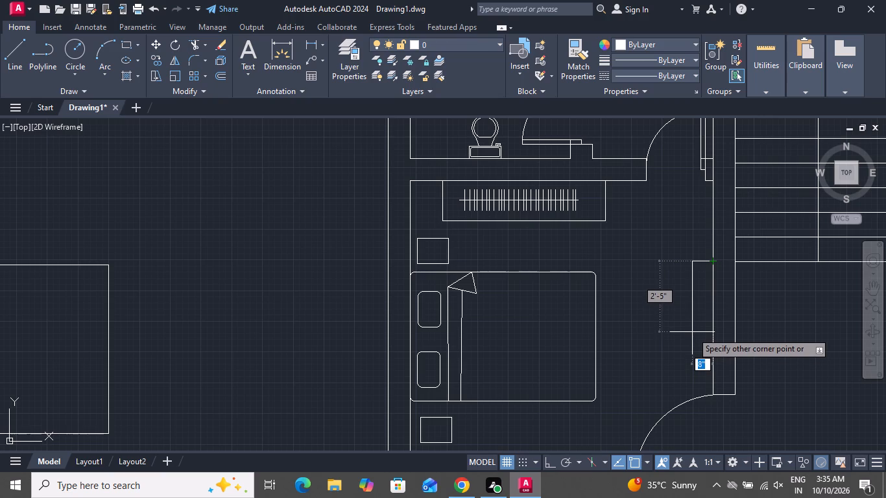
left_click(692, 332)
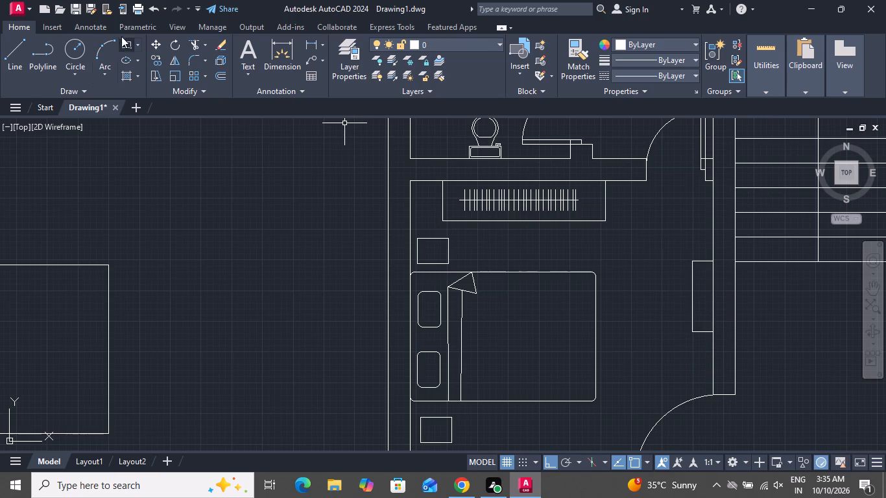
Draw a narrow vertical rectangle about 1" by 1'-7" inside the TV-unit rectangle for the screen.
left_click(120, 39)
scroll(660, 278, "down", 1)
scroll(705, 281, "up", 2)
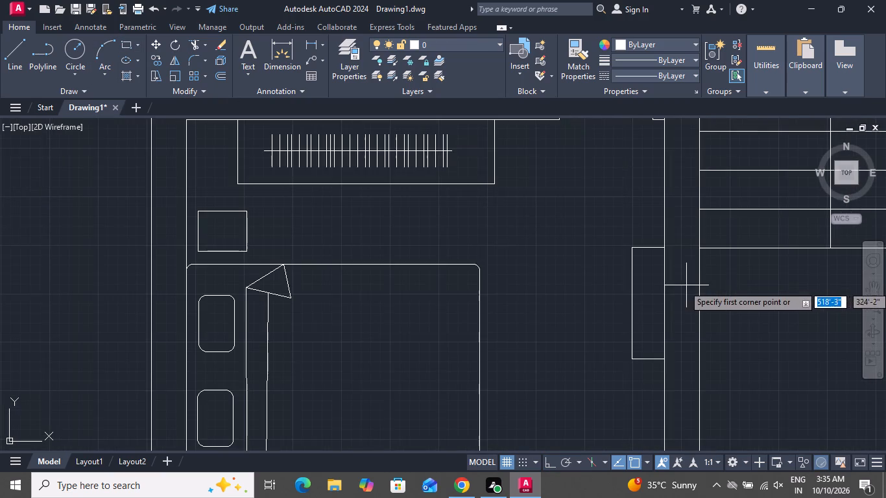
scroll(662, 281, "up", 1)
scroll(662, 281, "down", 1)
left_click(648, 268)
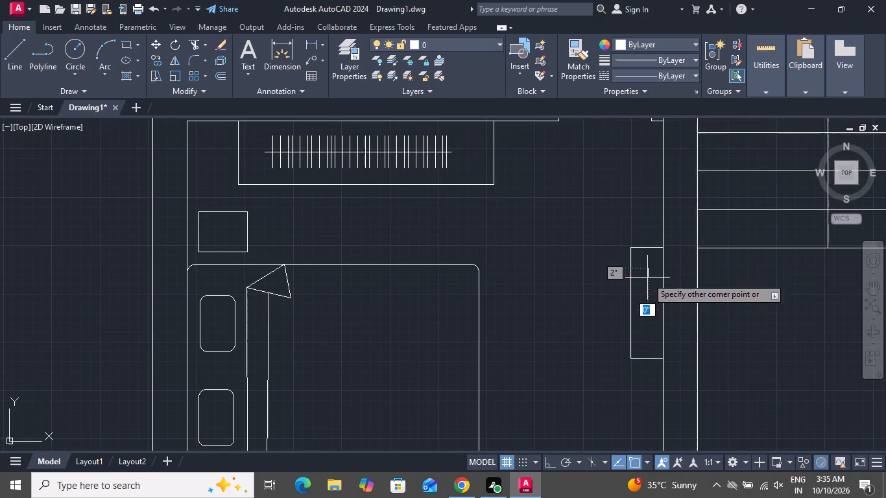
left_click(643, 344)
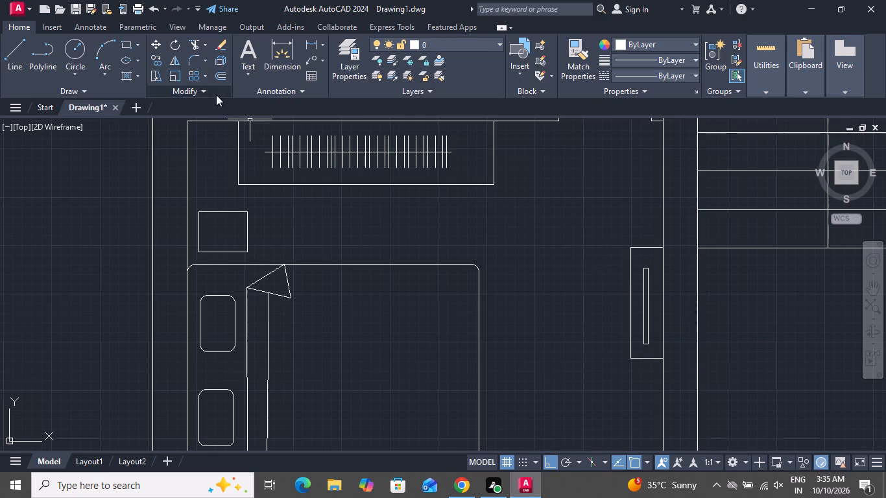
Start a line on the stair-side edge of the TV screen and draw a short slanted segment toward the wall, with Ortho off.
left_click(6, 49)
scroll(710, 286, "up", 4)
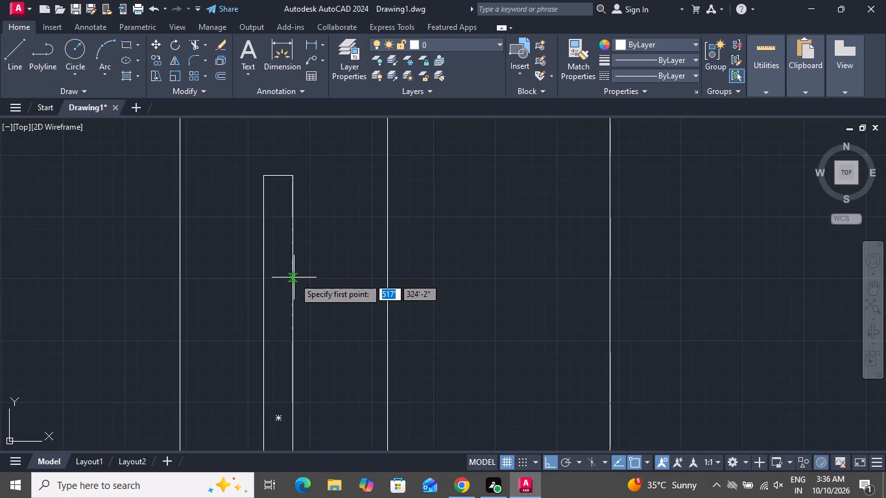
left_click(294, 278)
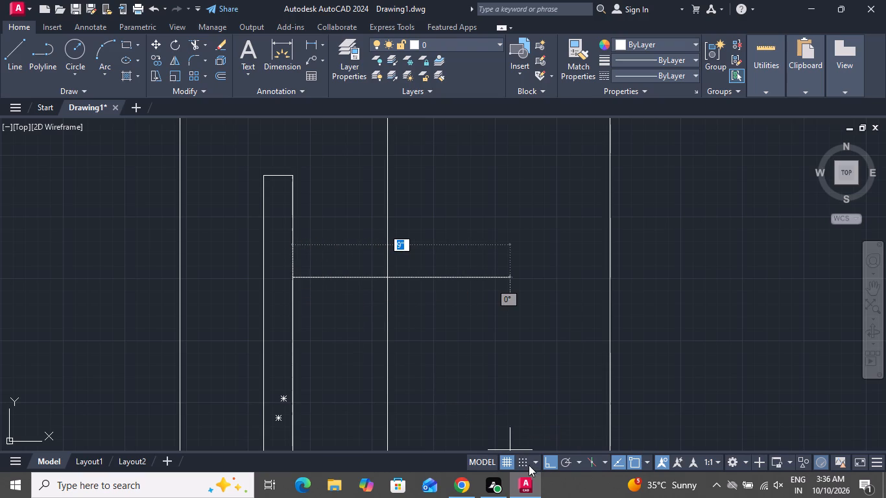
left_click(549, 456)
scroll(406, 304, "down", 2)
scroll(407, 298, "up", 1)
scroll(408, 292, "down", 1)
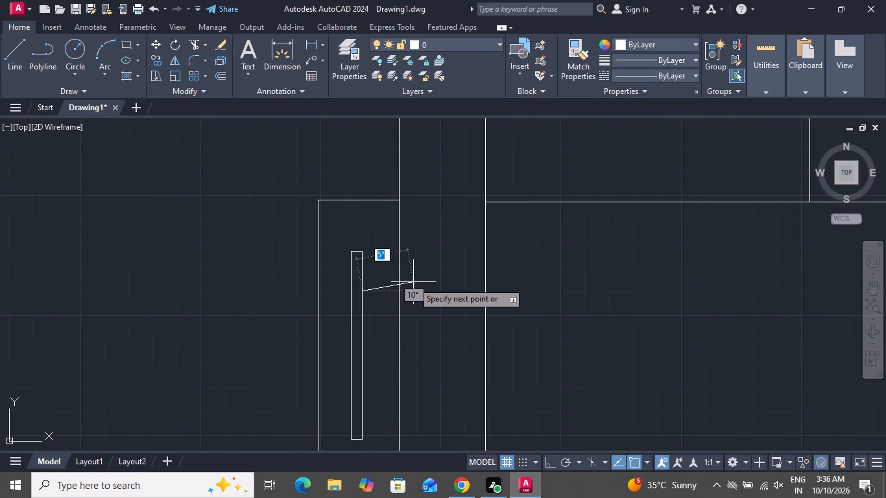
scroll(381, 290, "up", 4)
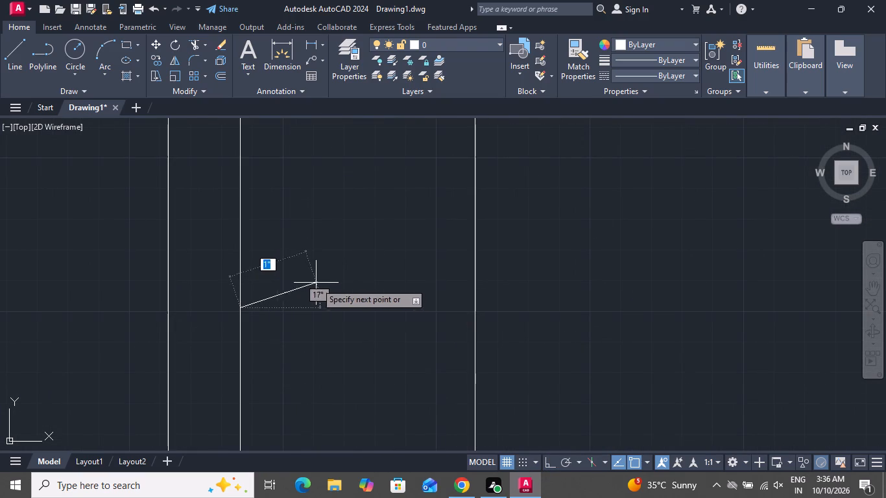
left_click(288, 280)
Continue with a vertical segment about 1'-1" parallel to the screen, add a slanted segment back to its edge, and end the line.
scroll(406, 271, "down", 2)
scroll(419, 253, "up", 1)
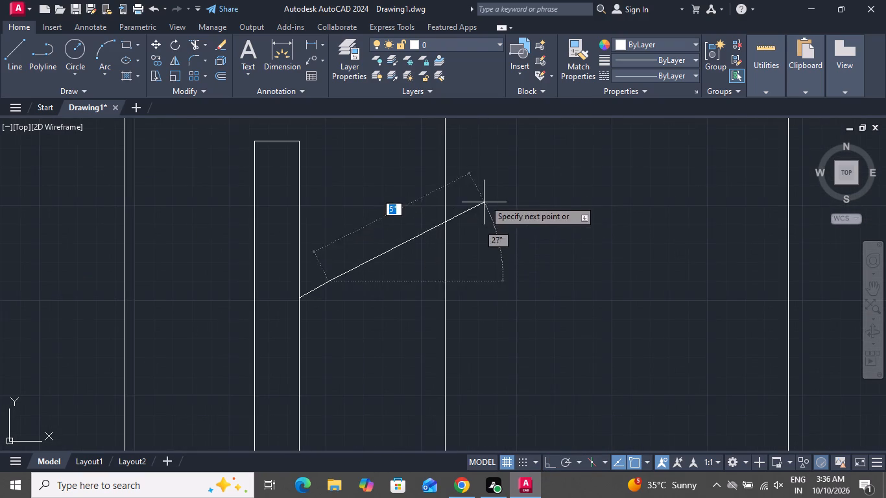
scroll(499, 178, "down", 1)
scroll(499, 178, "up", 1)
scroll(512, 171, "down", 3)
scroll(534, 180, "up", 1)
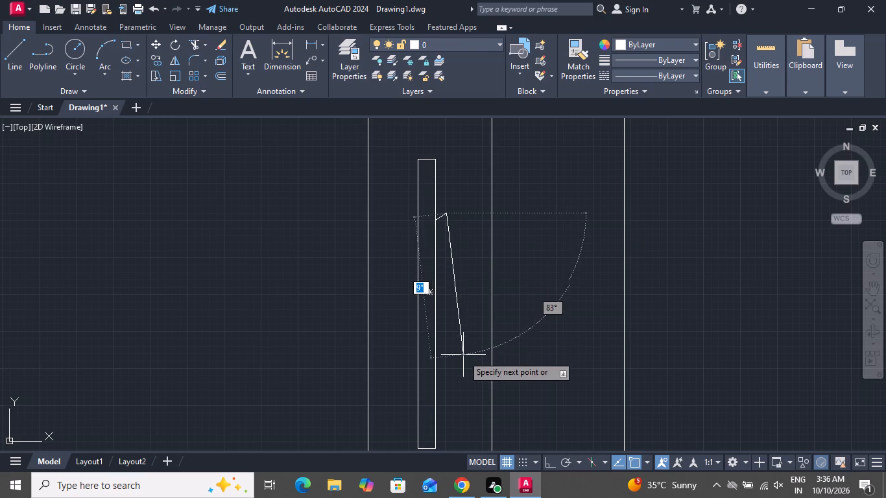
scroll(458, 396, "up", 2)
scroll(457, 394, "down", 2)
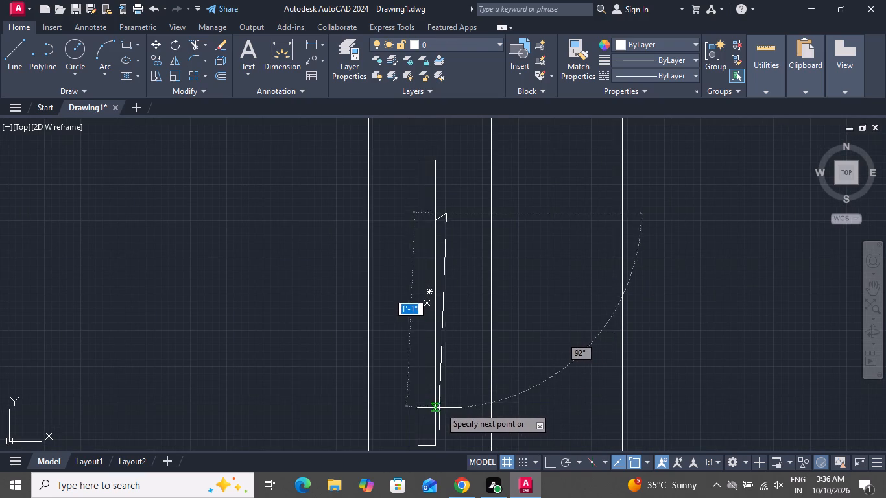
left_click(549, 458)
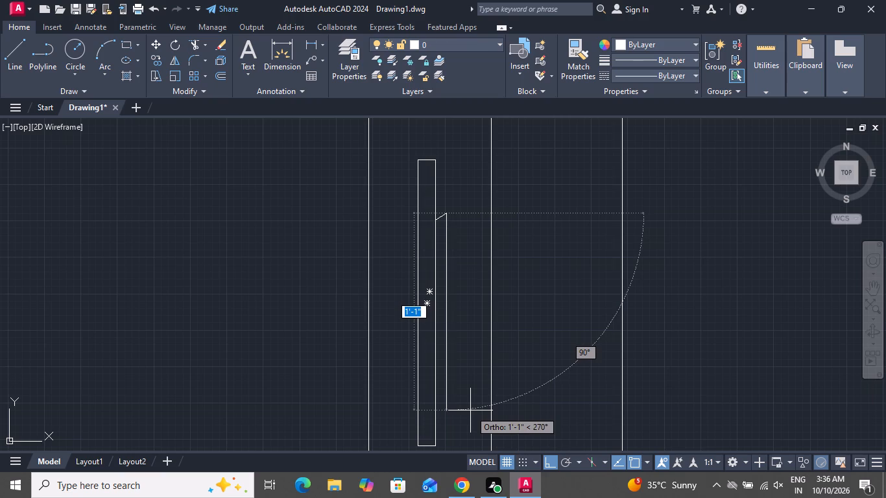
left_click(470, 410)
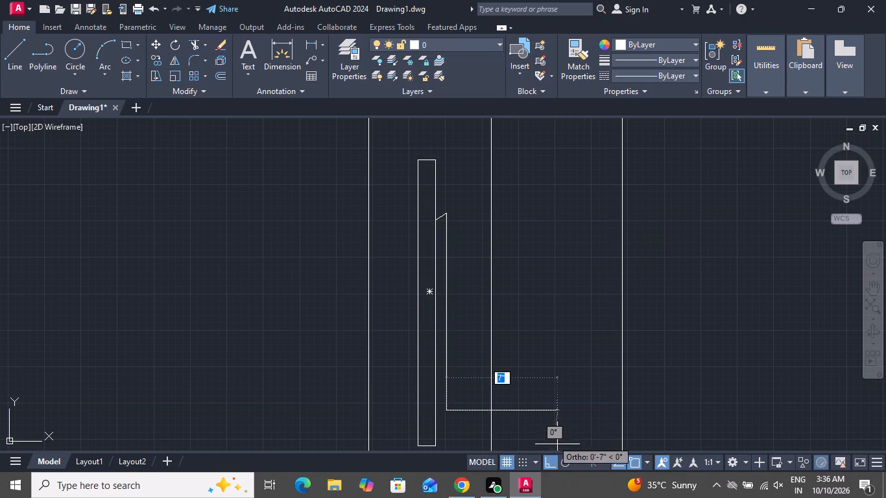
left_click(547, 457)
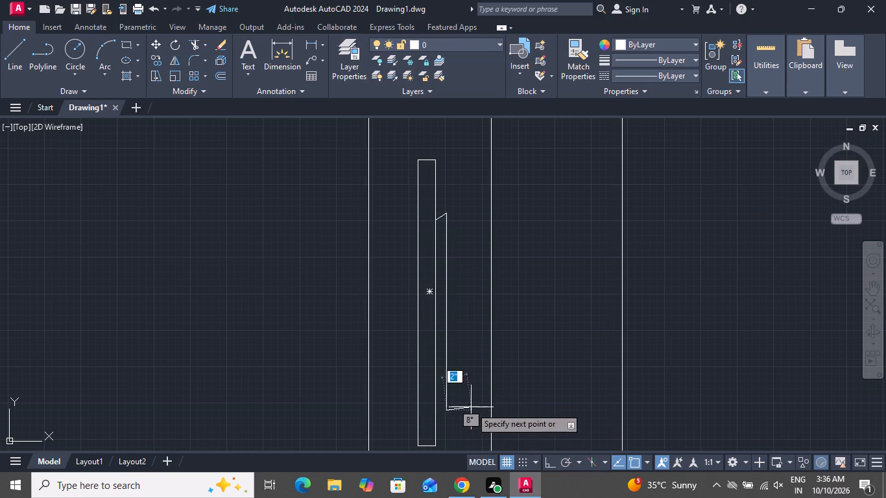
scroll(439, 397, "up", 3)
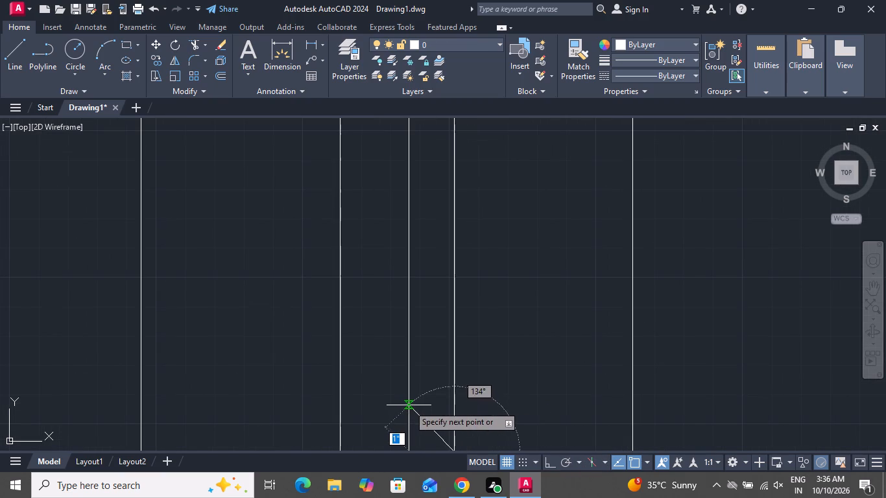
left_click(409, 405)
right_click(415, 401)
left_click(461, 267)
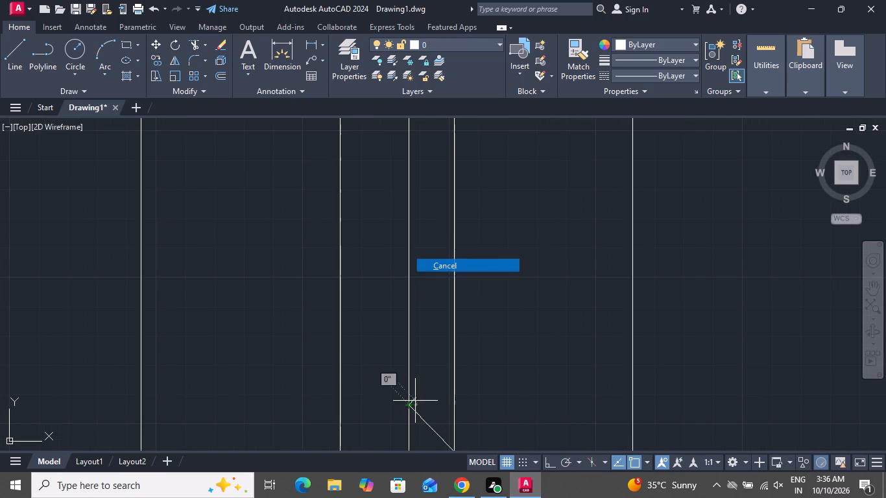
Hatch the TV-unit area around the screen with the Solid pattern in black (0,0,0).
scroll(527, 246, "up", 1)
scroll(529, 246, "down", 6)
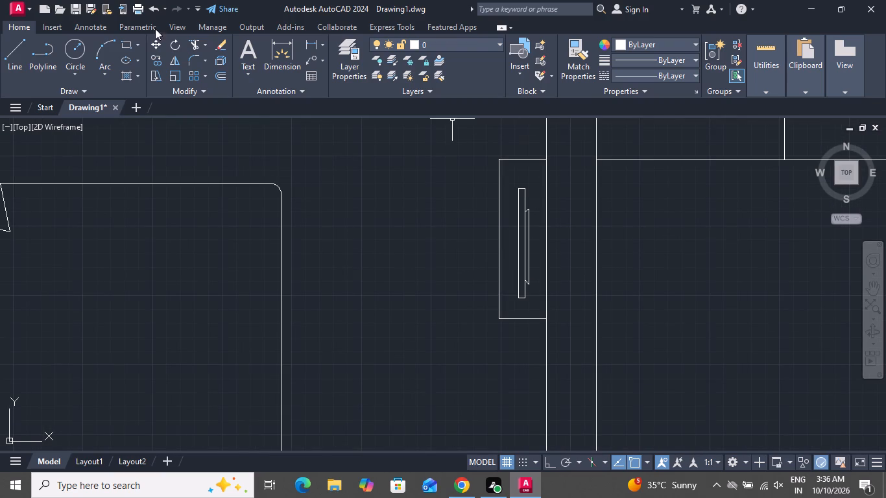
left_click(129, 79)
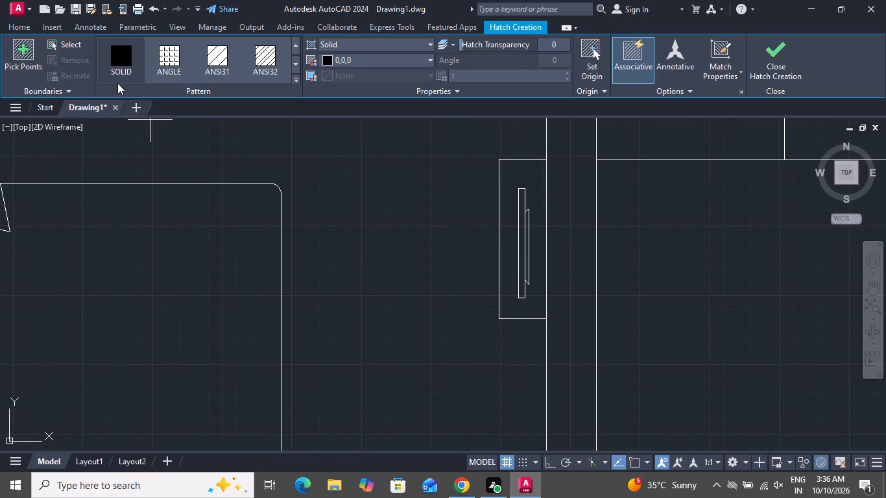
left_click(121, 61)
scroll(545, 281, "up", 2)
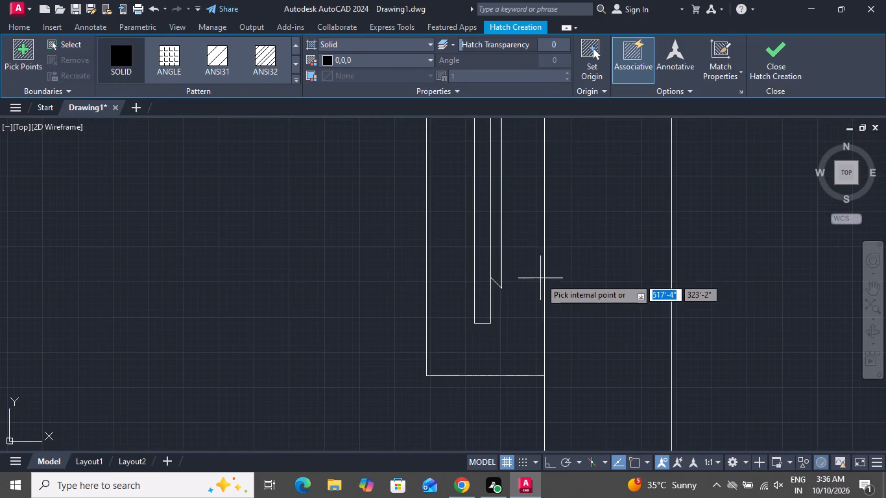
left_click(481, 256)
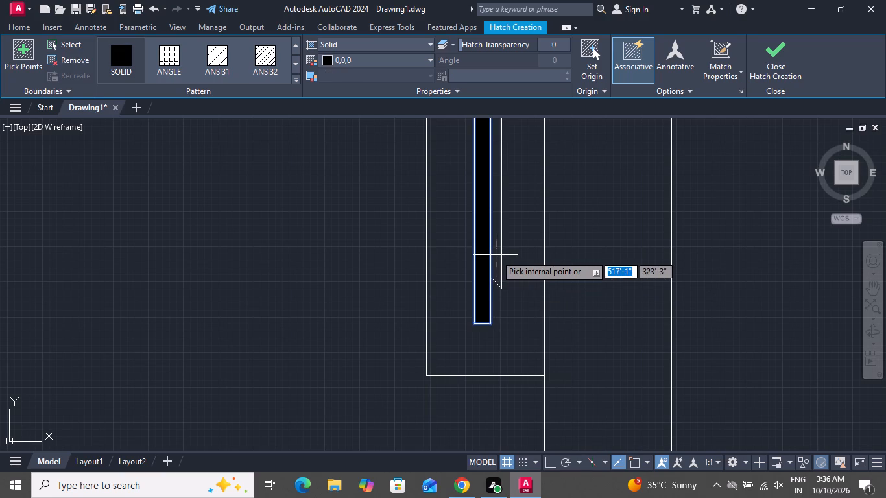
left_click(496, 255)
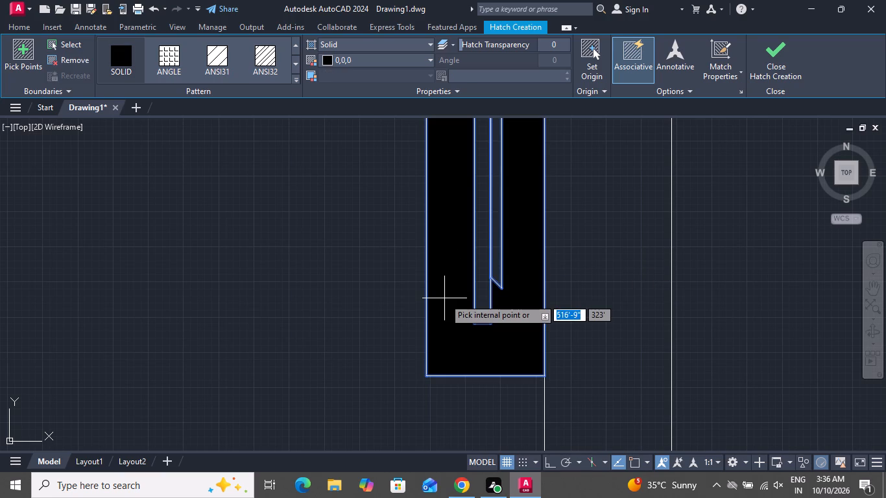
key("ctrl+z")
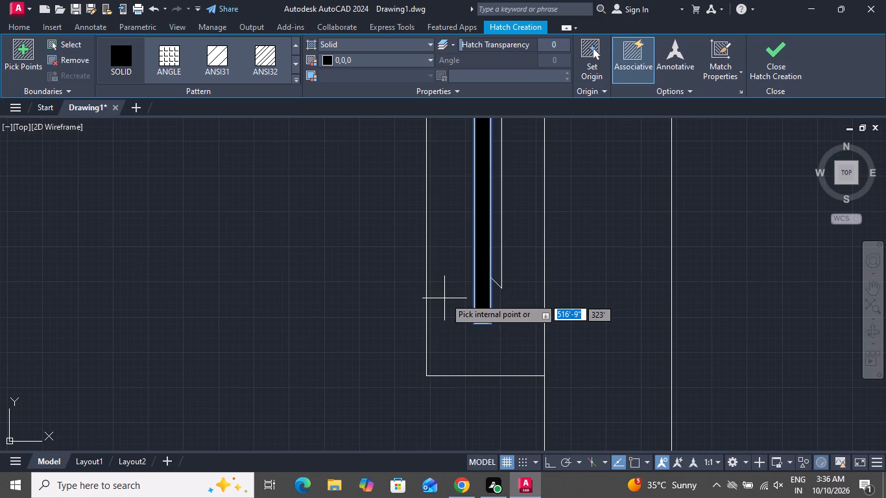
scroll(494, 263, "up", 3)
left_click(494, 263)
scroll(492, 265, "down", 3)
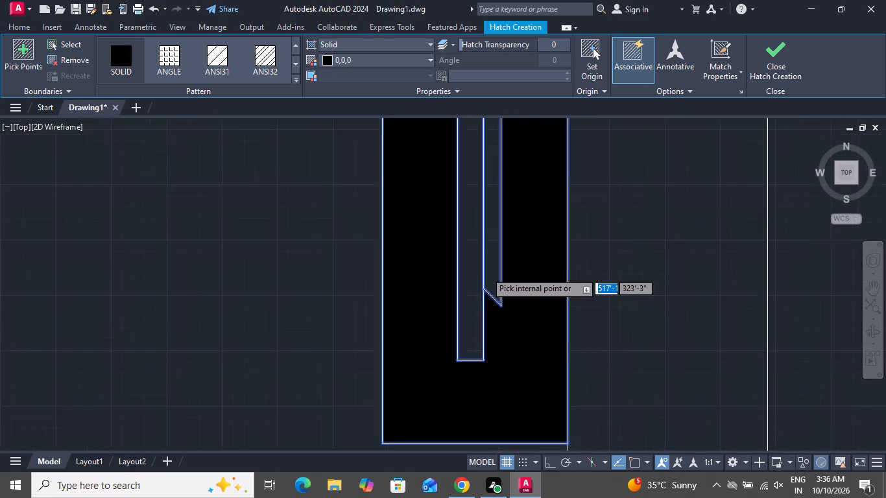
scroll(486, 272, "down", 2)
left_click(492, 257)
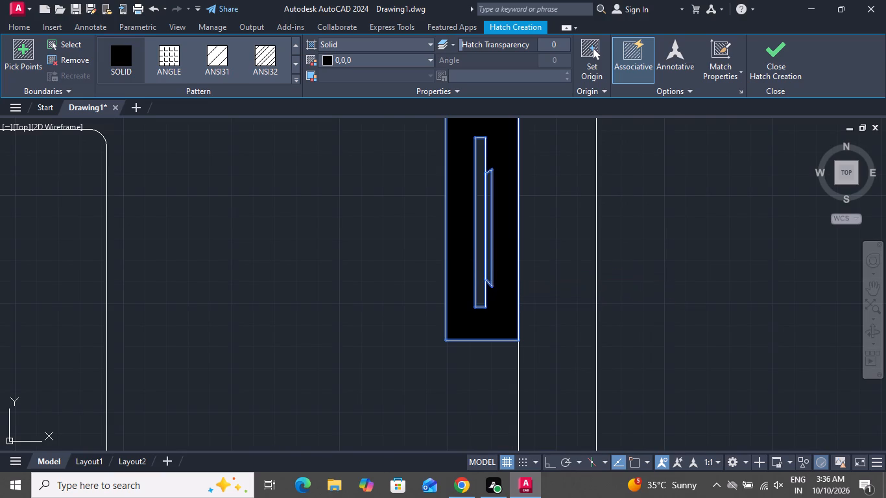
left_click(545, 179)
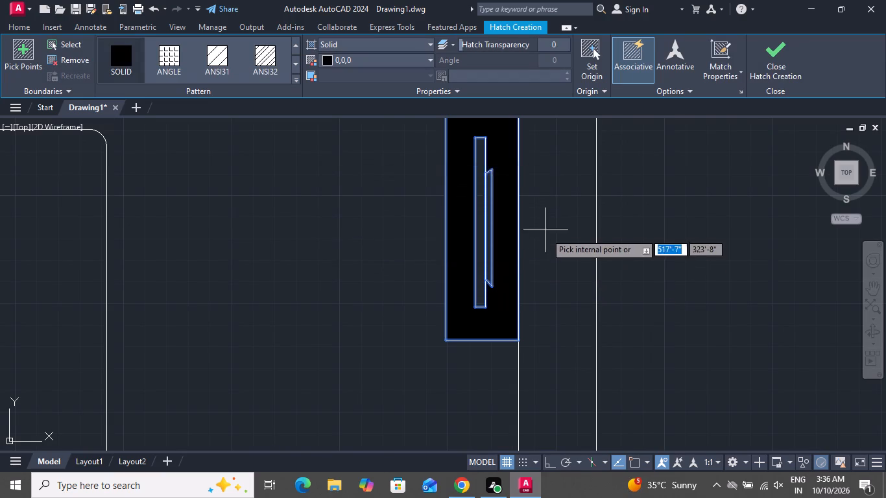
scroll(545, 253, "down", 4)
right_click(613, 271)
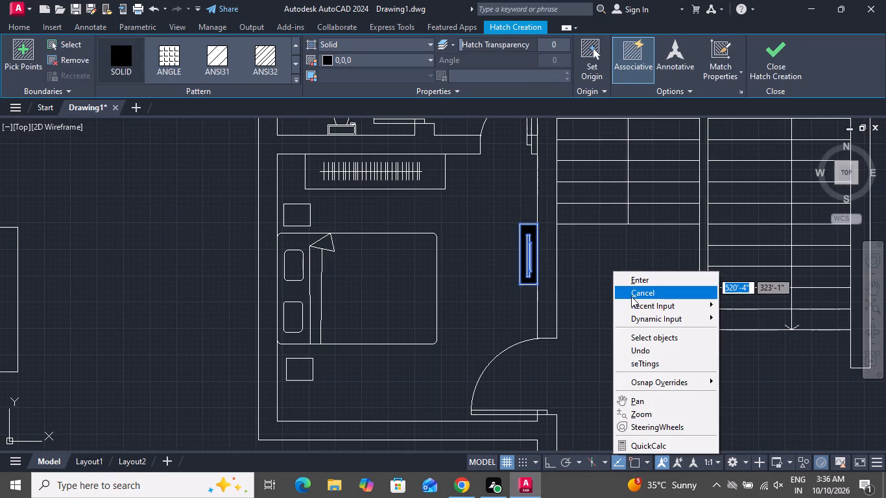
left_click(631, 296)
Examine the hatched TV unit and its screen outline up close.
scroll(527, 246, "up", 1)
scroll(527, 246, "down", 1)
scroll(527, 245, "up", 6)
scroll(521, 248, "down", 2)
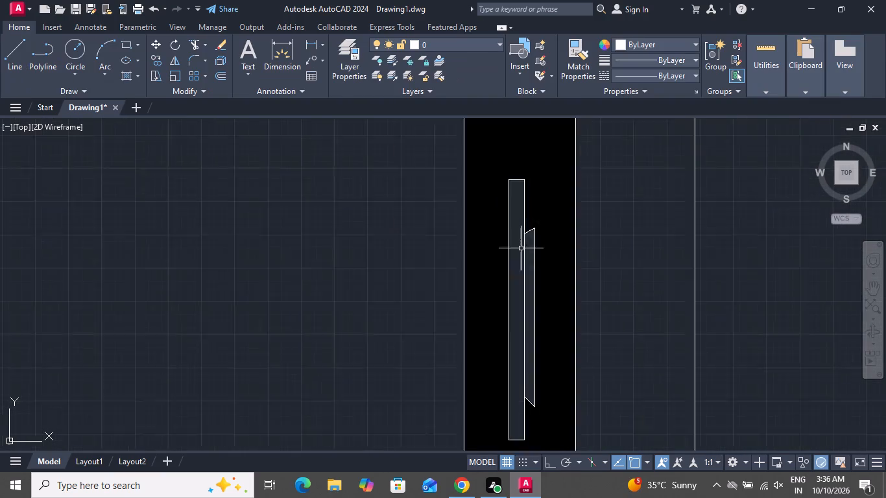
scroll(521, 248, "down", 1)
scroll(612, 316, "down", 2)
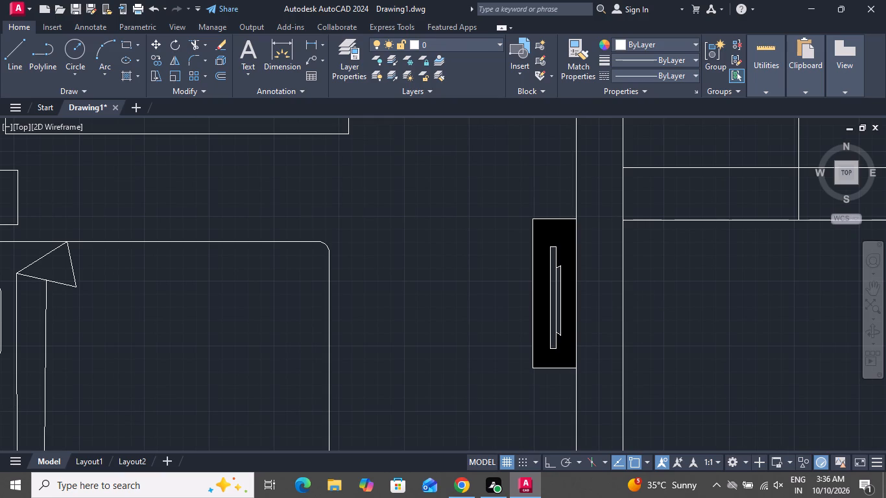
Review the furnished rooms of the plan being drawn and compare its overall layout with the finished first floor plan.
scroll(647, 304, "down", 3)
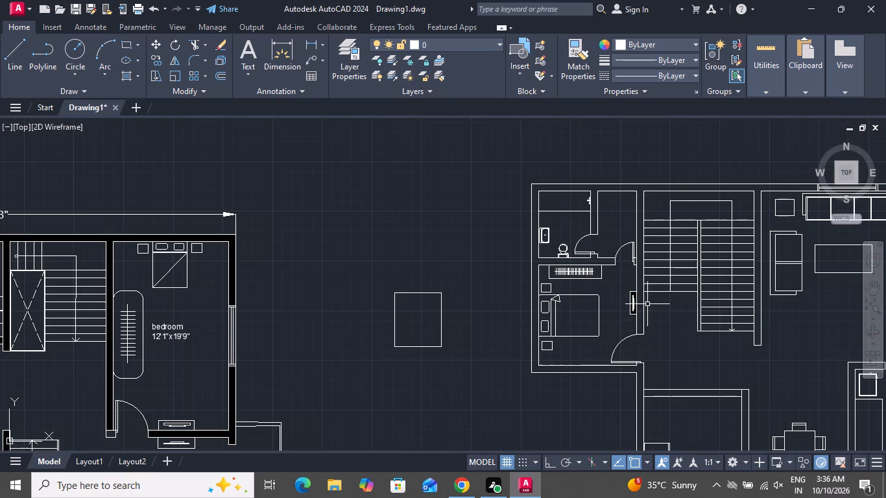
scroll(645, 310, "down", 2)
scroll(643, 313, "up", 1)
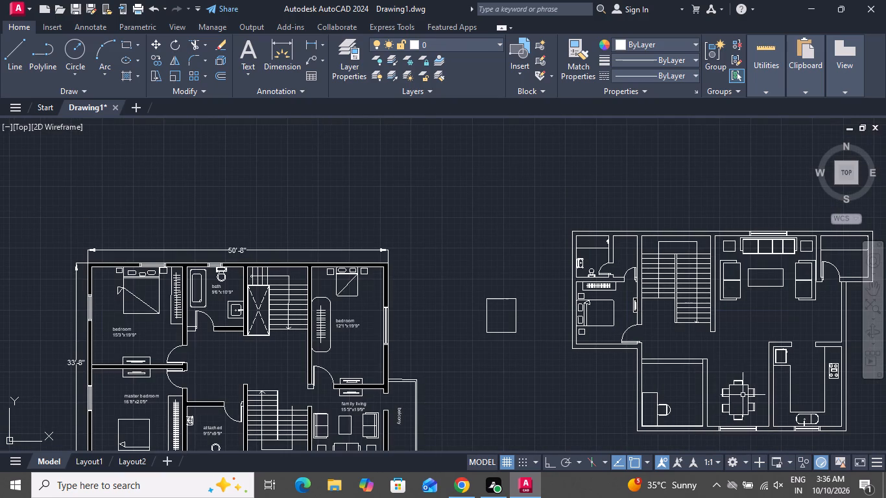
scroll(736, 423, "down", 1)
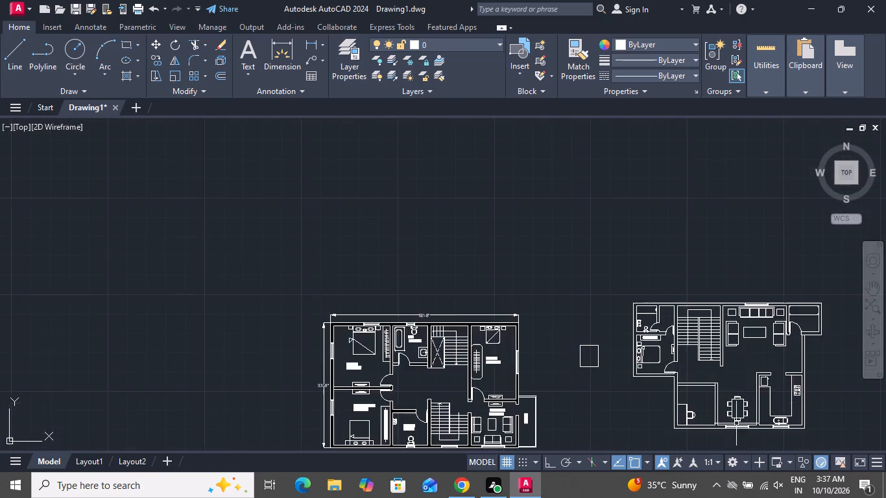
scroll(736, 423, "up", 1)
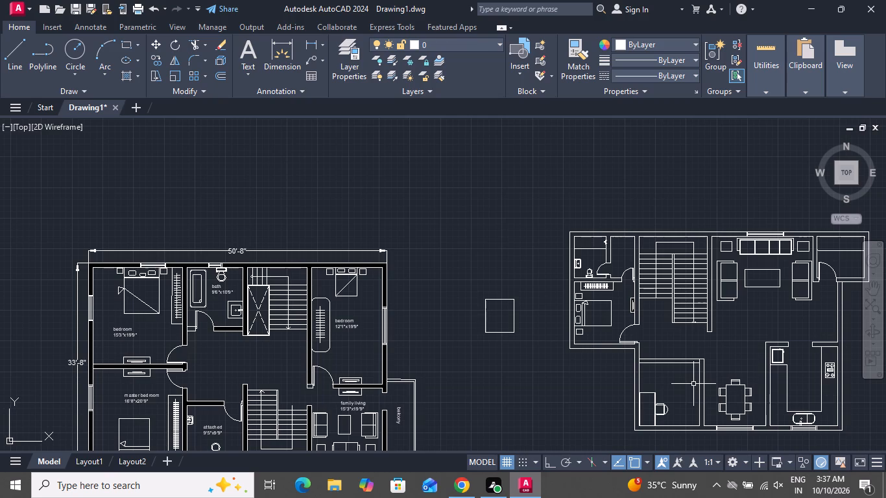
scroll(681, 385, "down", 1)
scroll(682, 384, "up", 1)
scroll(687, 381, "down", 1)
scroll(687, 381, "up", 4)
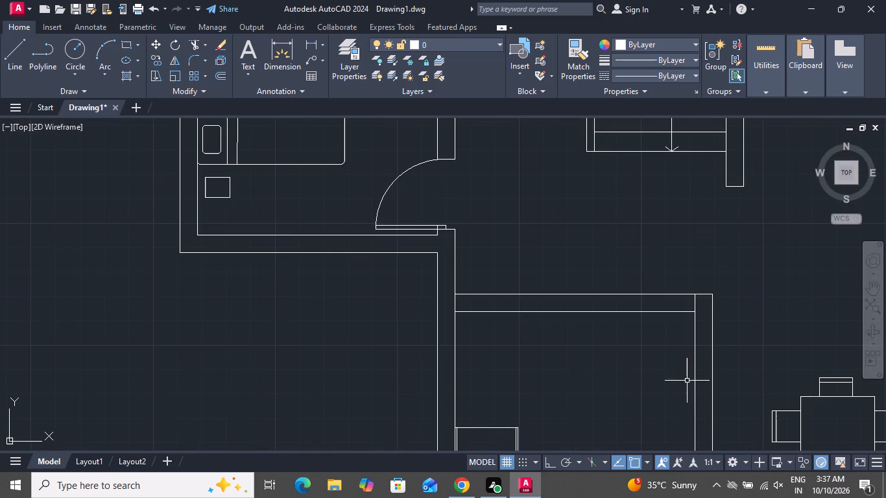
scroll(697, 306, "down", 2)
scroll(696, 307, "up", 1)
scroll(695, 312, "down", 1)
scroll(694, 314, "up", 1)
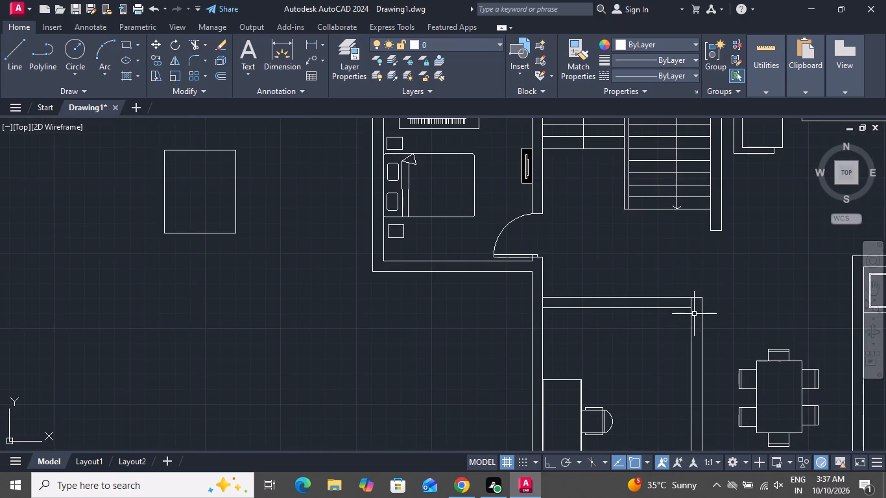
scroll(693, 314, "down", 1)
scroll(693, 317, "up", 1)
scroll(693, 318, "down", 1)
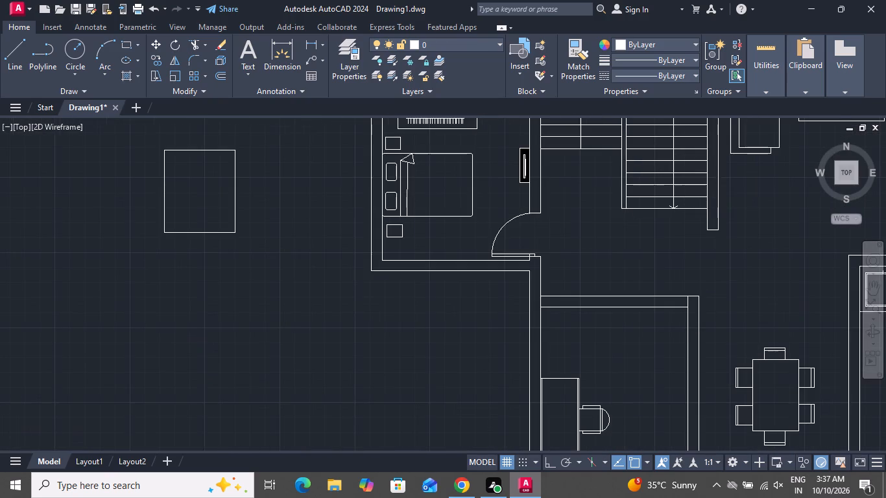
scroll(693, 318, "down", 2)
scroll(783, 255, "up", 3)
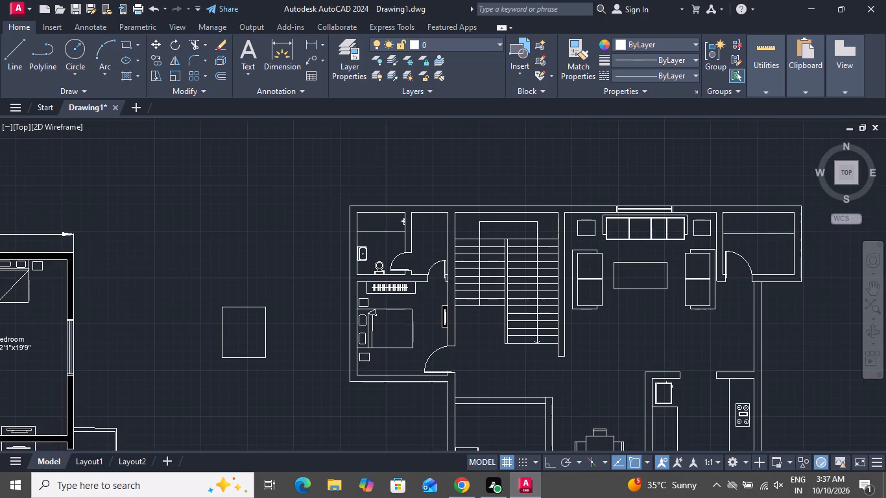
scroll(783, 255, "up", 1)
scroll(784, 254, "down", 3)
scroll(717, 385, "up", 1)
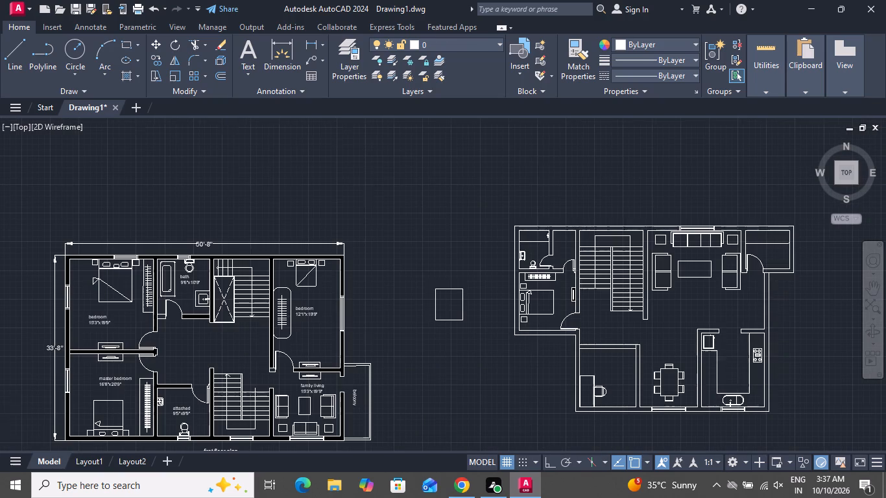
scroll(717, 385, "up", 1)
scroll(717, 385, "down", 1)
scroll(560, 369, "up", 1)
scroll(560, 369, "down", 1)
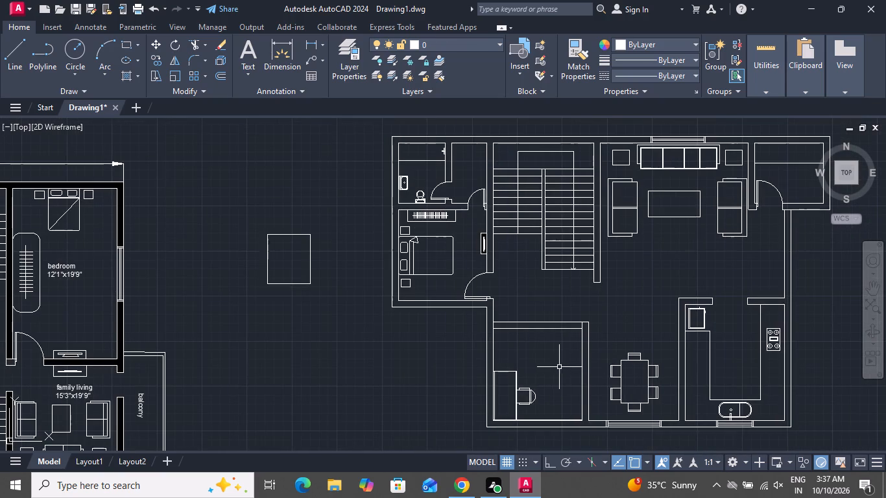
scroll(544, 302, "down", 2)
scroll(257, 302, "up", 1)
scroll(257, 302, "down", 1)
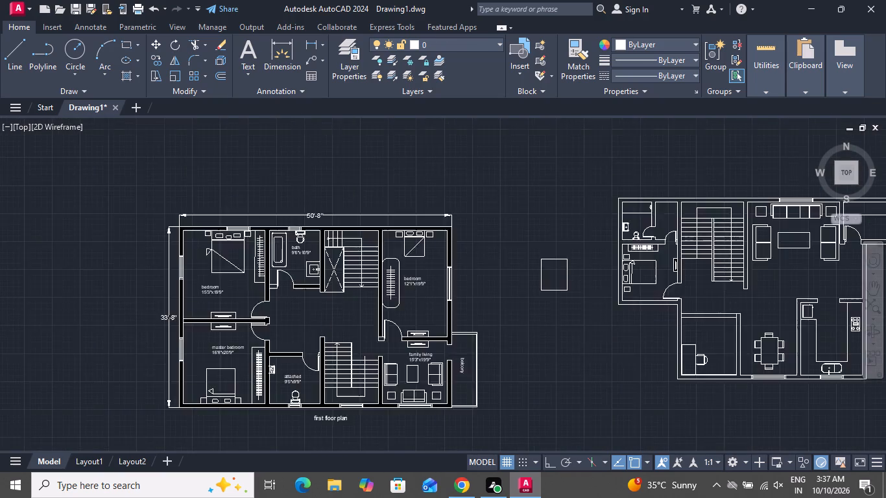
Examine the rooms of the finished first floor plan and compare its layout with the plan being drawn.
scroll(257, 302, "up", 1)
scroll(257, 302, "down", 1)
scroll(257, 302, "up", 2)
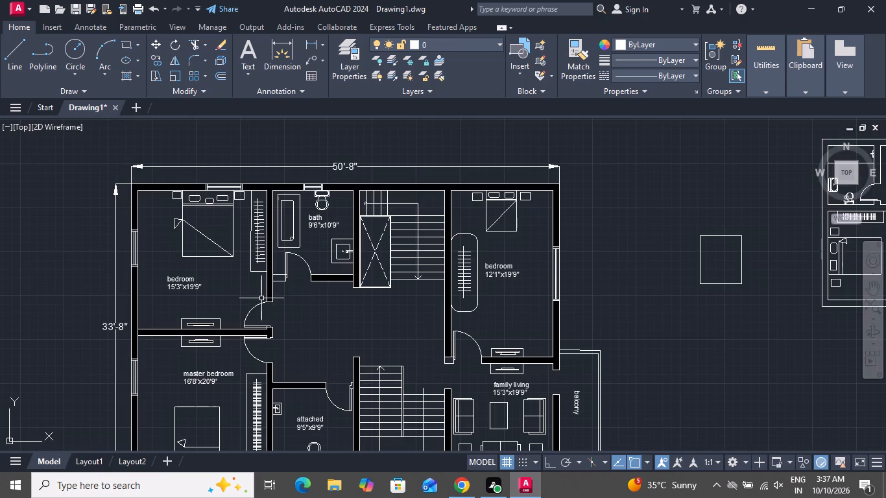
scroll(274, 288, "up", 1)
scroll(274, 288, "down", 2)
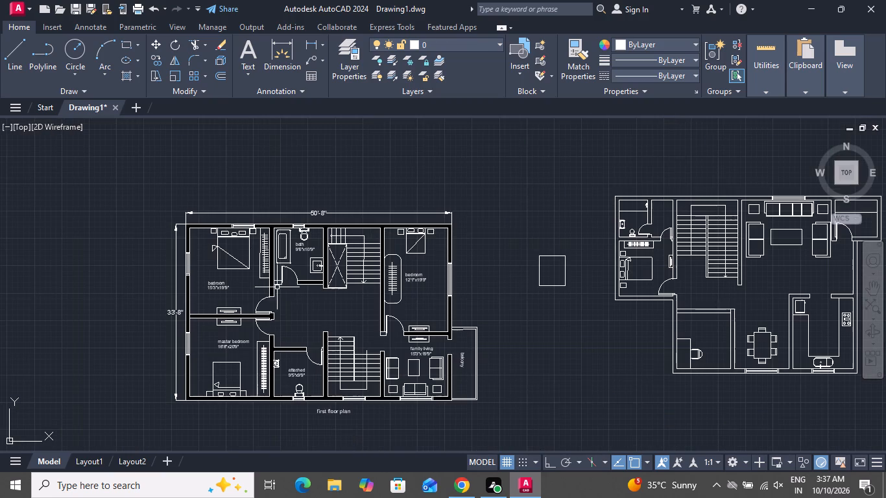
scroll(682, 355, "up", 2)
scroll(683, 353, "down", 1)
scroll(699, 347, "up", 1)
scroll(699, 347, "down", 1)
Delete the desk and chair from the lower room beside the dining area.
scroll(699, 347, "up", 2)
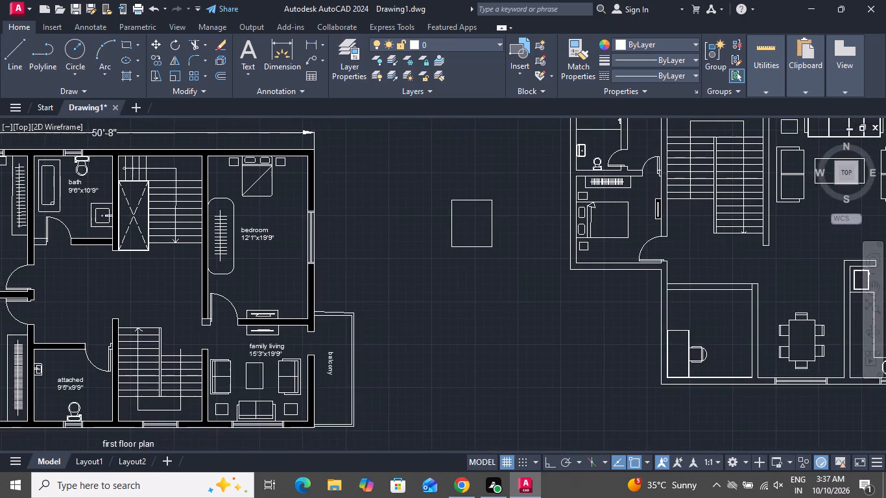
scroll(699, 347, "up", 2)
left_click(704, 340)
left_click(573, 383)
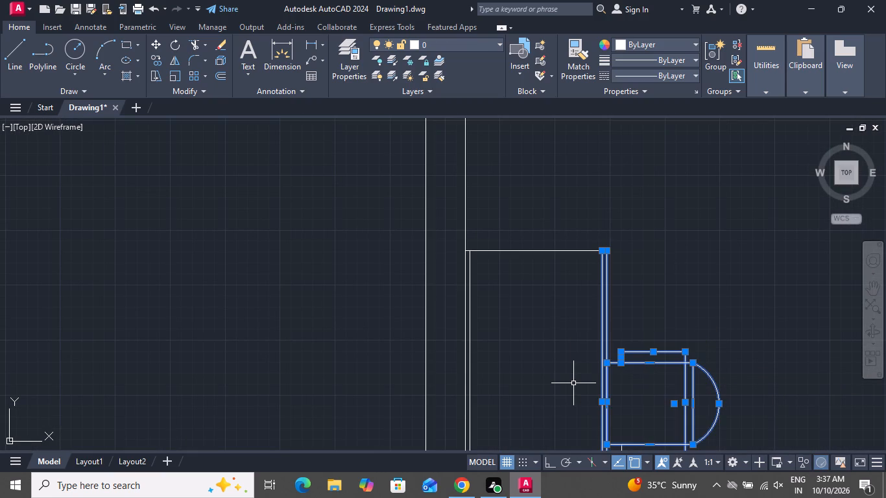
key("Delete")
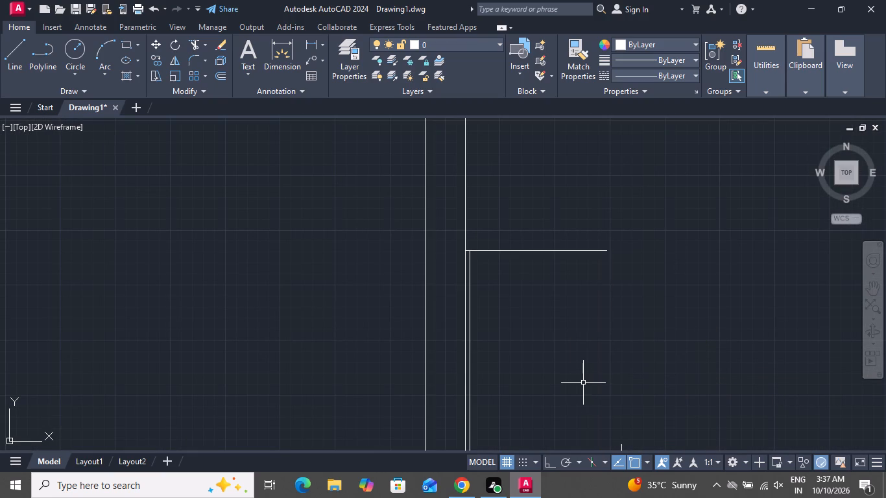
left_click_drag(596, 208, 593, 222)
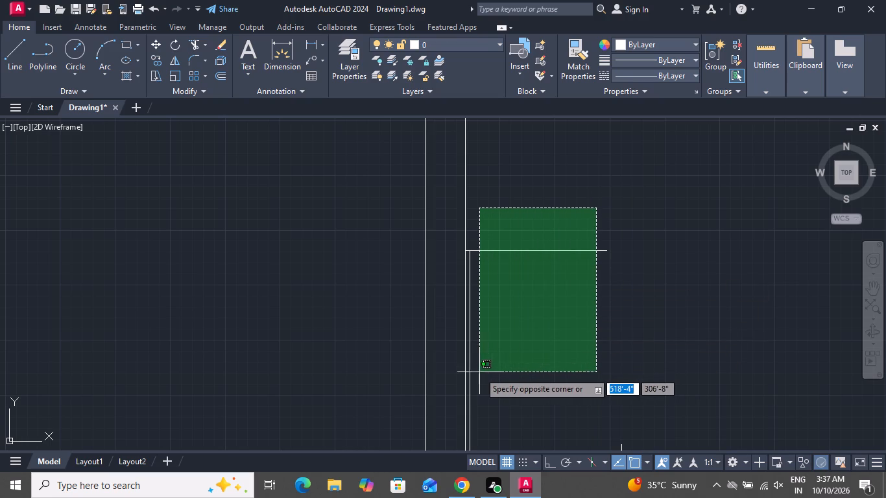
left_click(470, 375)
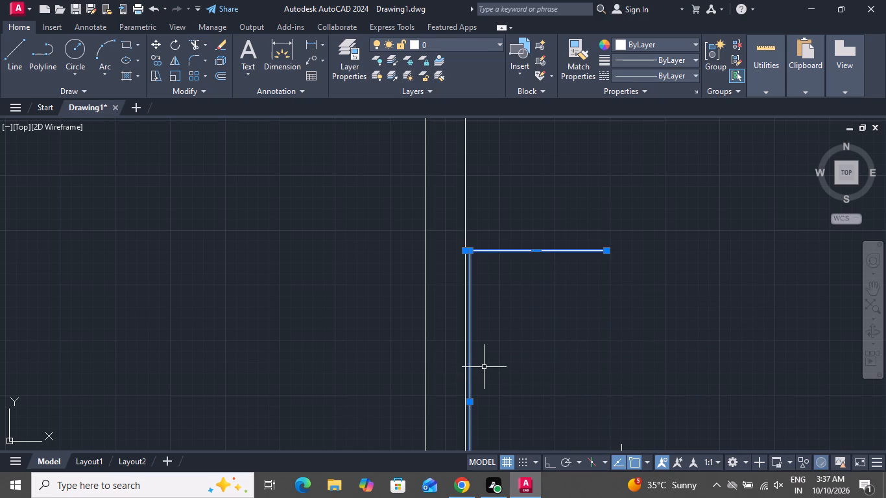
key("Delete")
Delete the leftover chair line fragments inside the lower room.
scroll(475, 364, "down", 4)
scroll(475, 326, "up", 1)
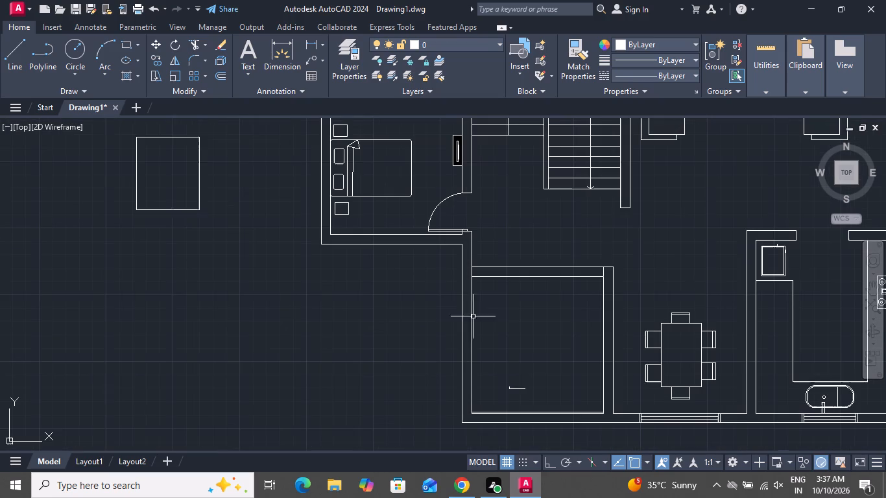
left_click(524, 377)
left_click(512, 392)
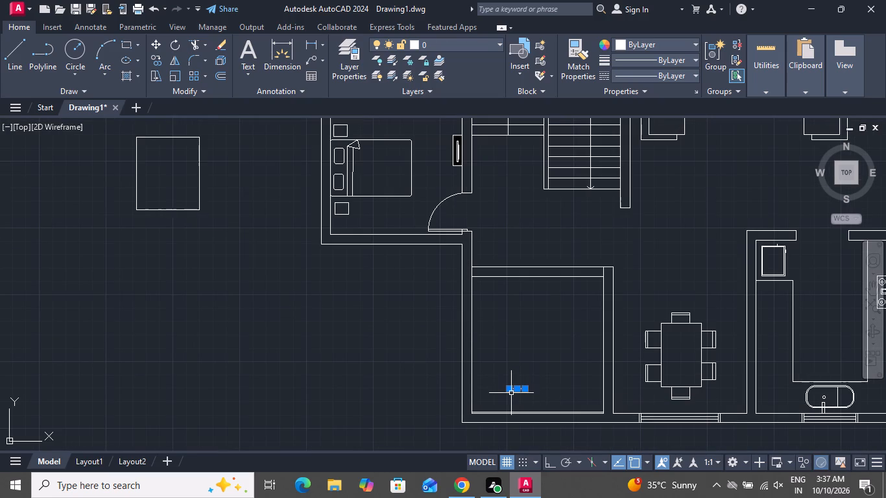
key("Delete")
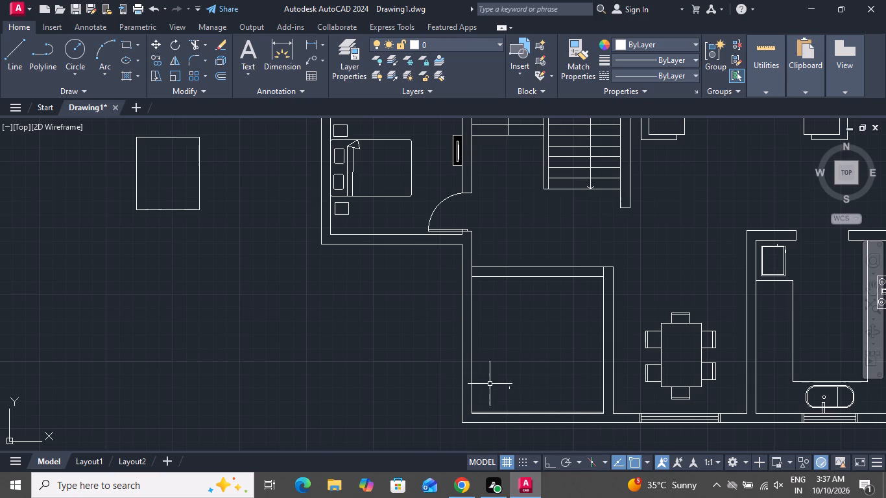
left_click(510, 389)
key("Delete")
Draw a 9" horizontal line across the bedroom's outer wall behind the bed, level with the gap between the pillows.
left_click(5, 52)
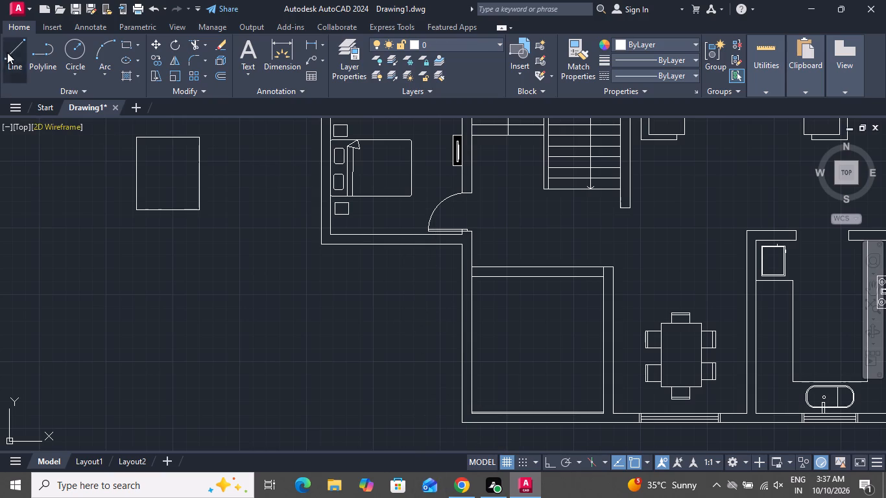
scroll(354, 220, "down", 2)
scroll(351, 183, "up", 2)
scroll(352, 184, "down", 1)
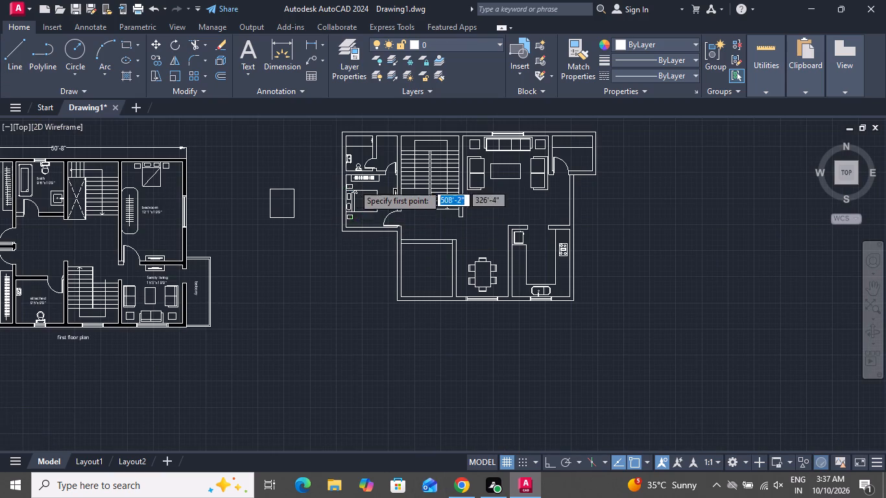
scroll(351, 190, "up", 5)
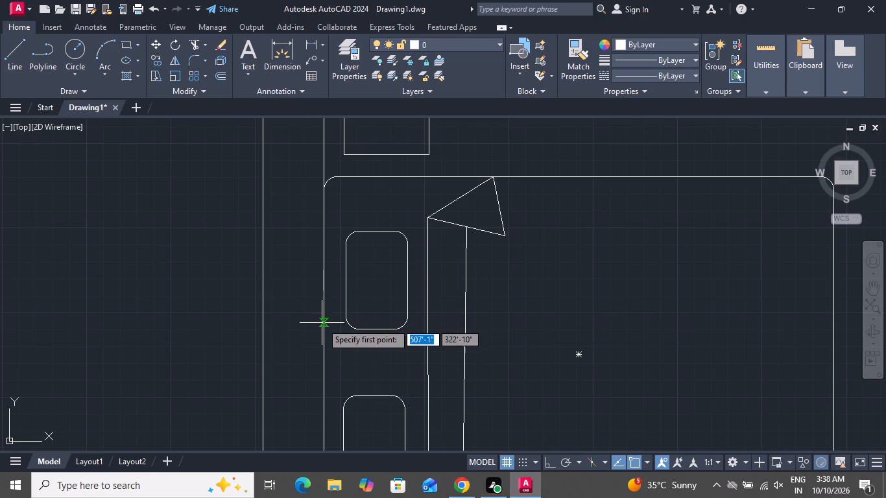
scroll(328, 336, "down", 4)
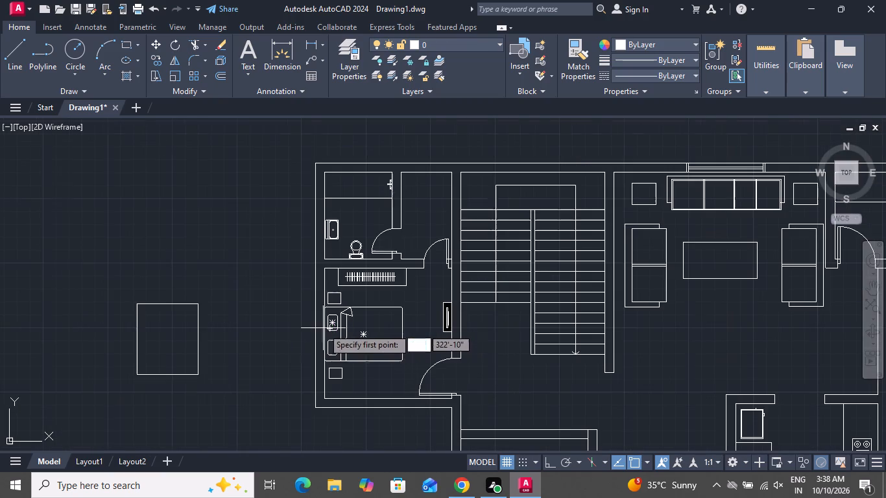
scroll(322, 345, "up", 3)
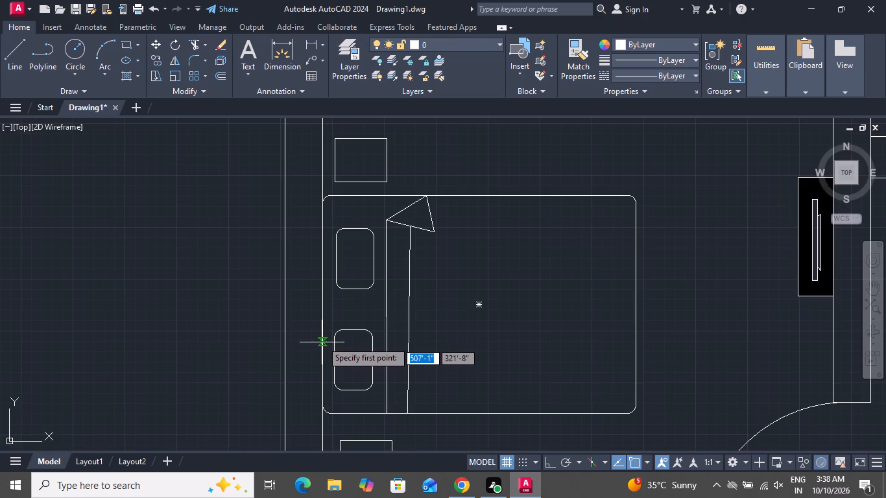
left_click(325, 302)
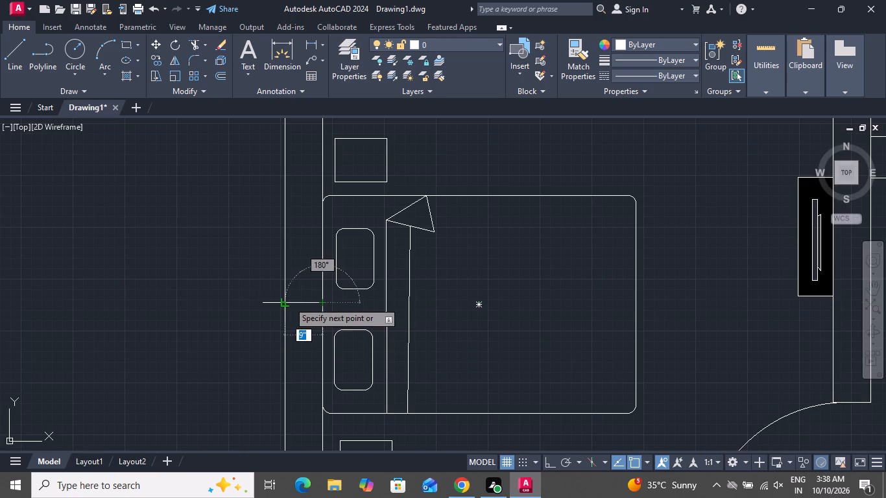
left_click(288, 302)
right_click(296, 302)
left_click(353, 324)
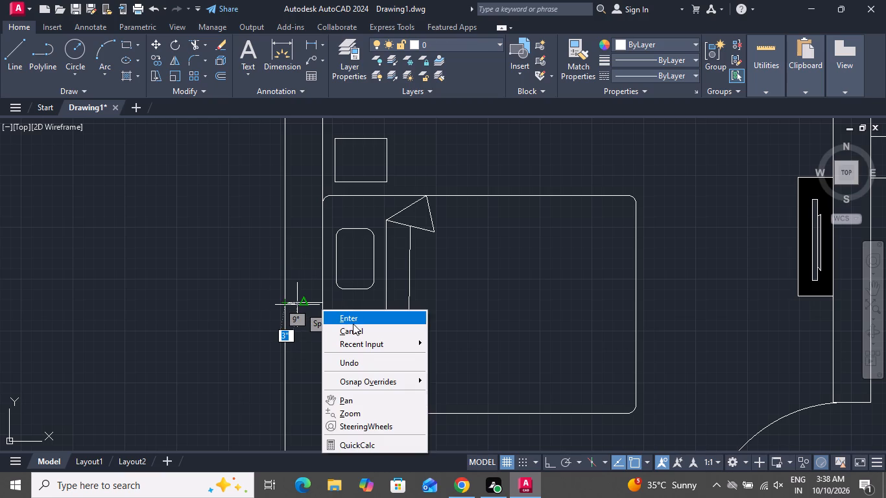
Offset the line across the bedroom wall by 2' both upward and downward to mark the window opening.
key("o")
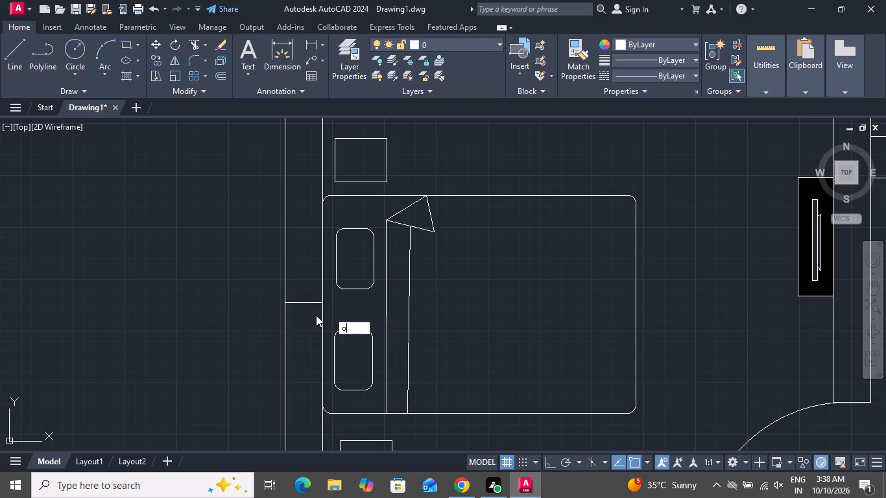
key("space")
key("2")
key("apostrophe")
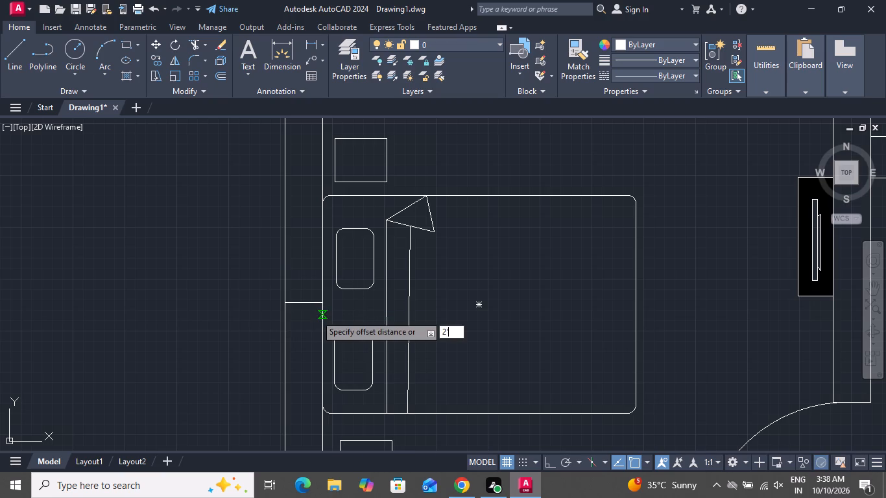
key("Return")
left_click_drag(318, 302, 315, 308)
left_click(304, 337)
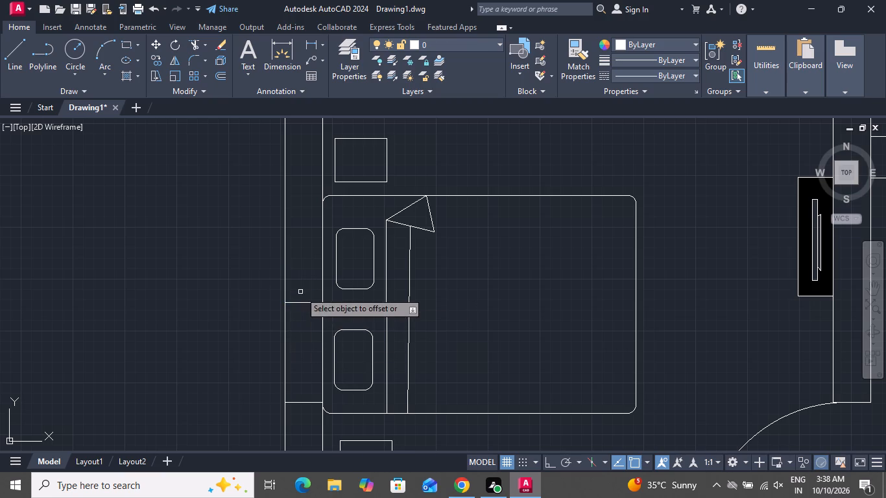
left_click(300, 302)
left_click(298, 244)
right_click(302, 249)
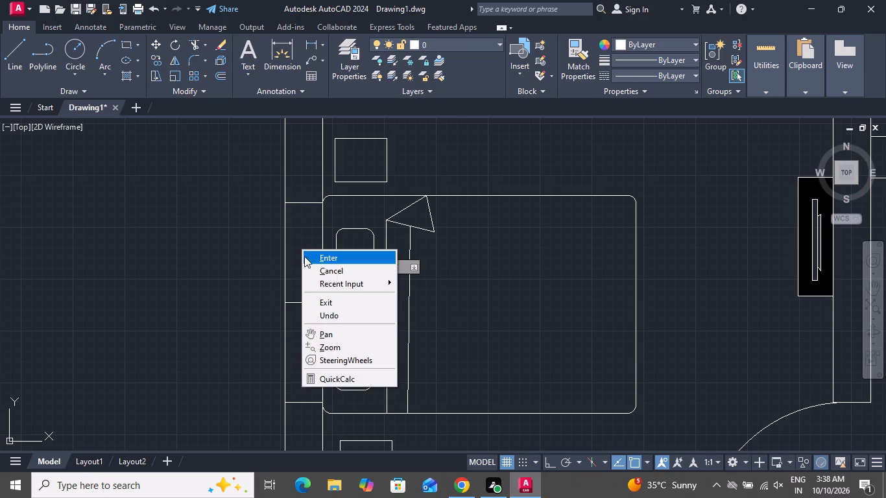
left_click(307, 264)
Offset the upper and lower window end lines outward by 2" each.
key("o")
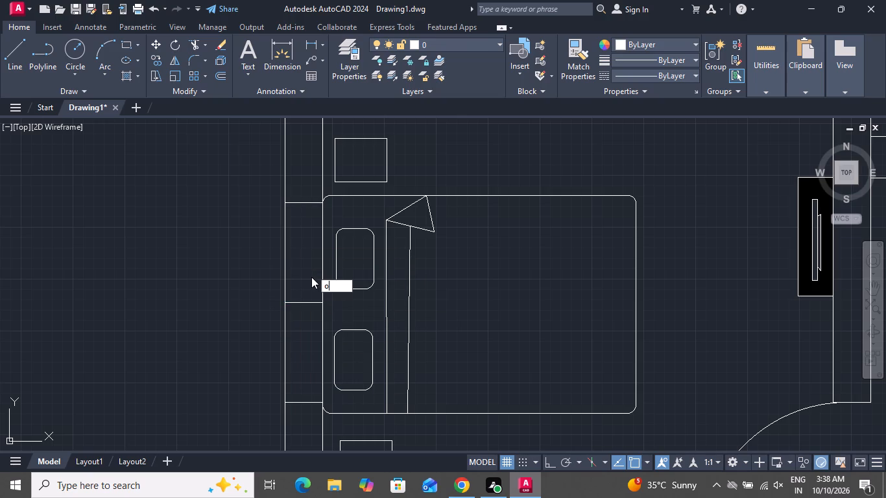
key("space")
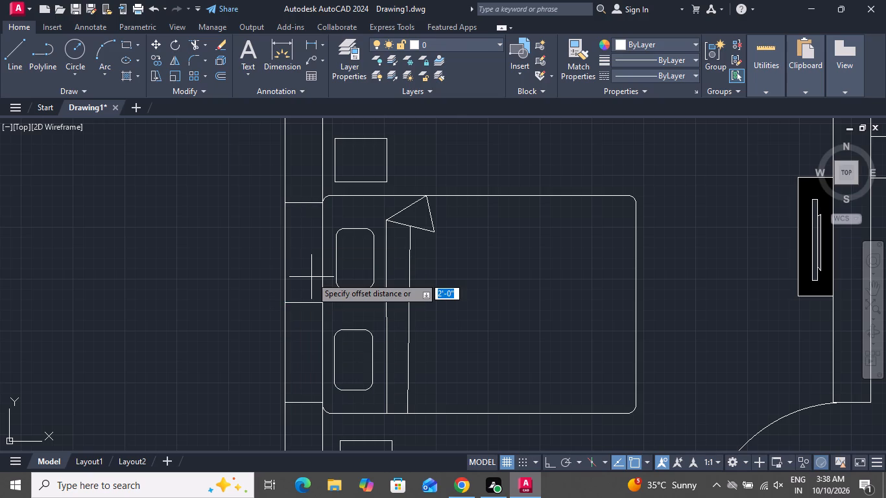
key("2")
key("shift+quotedbl")
key("Return")
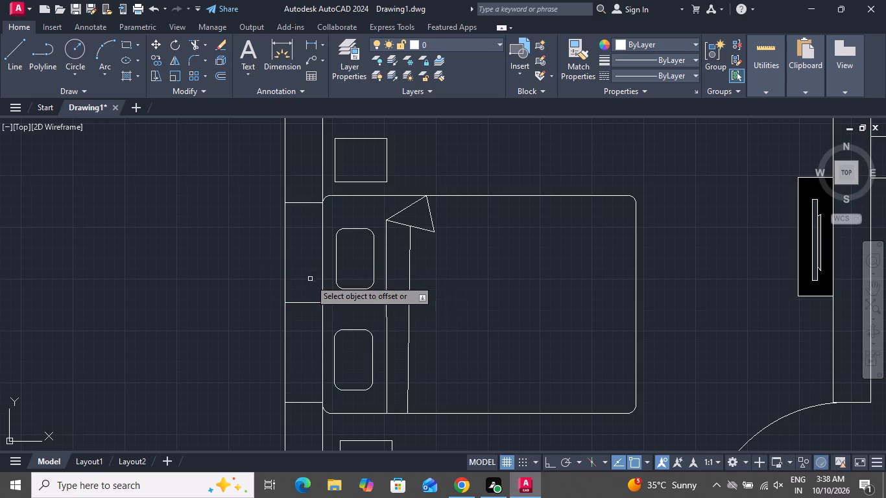
scroll(274, 287, "down", 1)
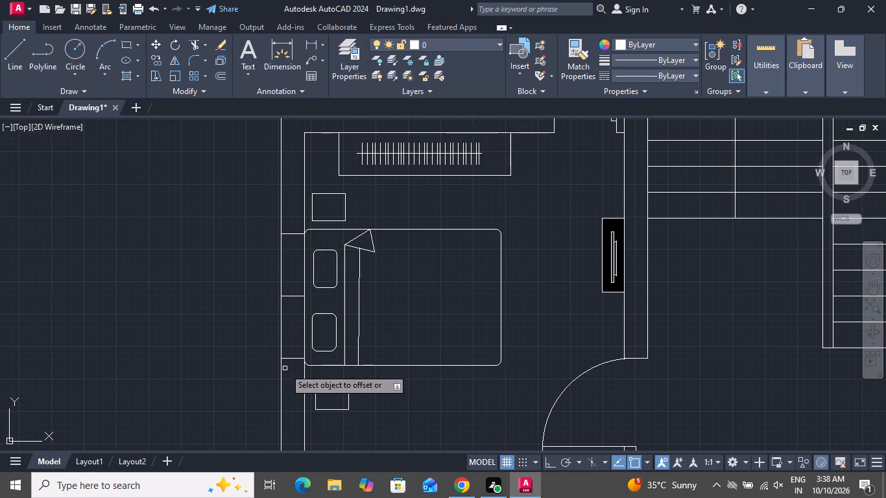
left_click(289, 359)
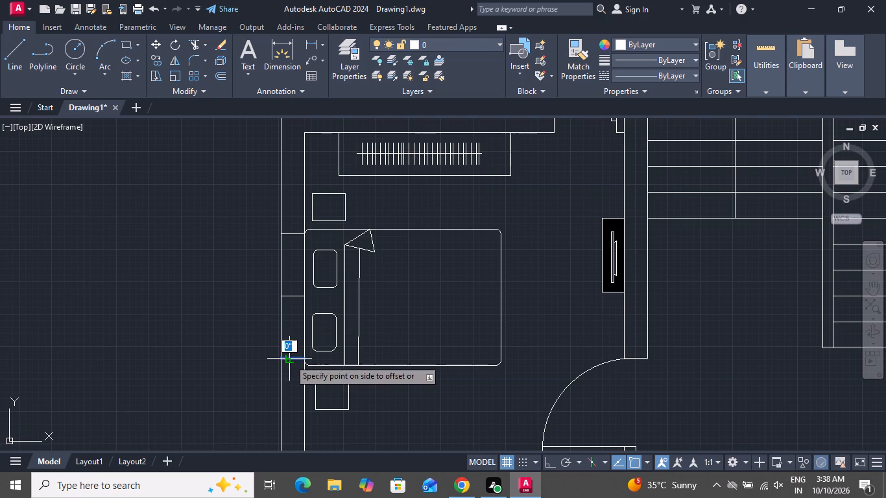
left_click(289, 370)
left_click(294, 234)
left_click(291, 207)
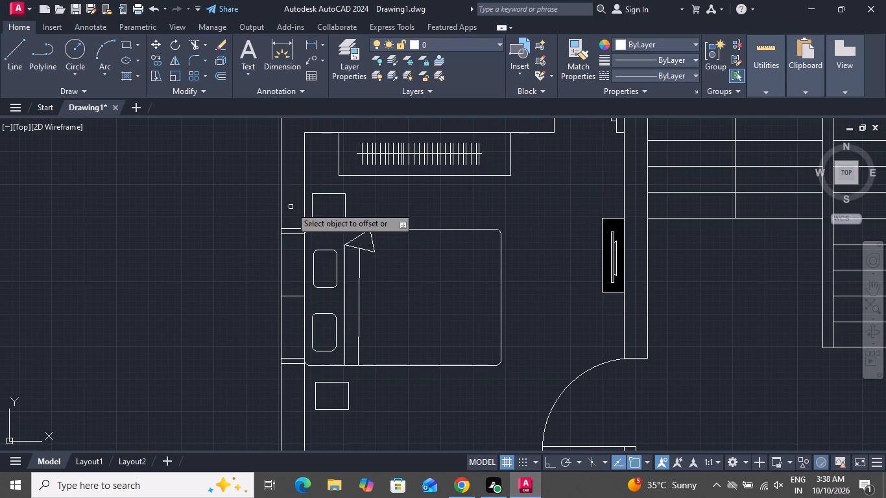
right_click(228, 234)
left_click(252, 255)
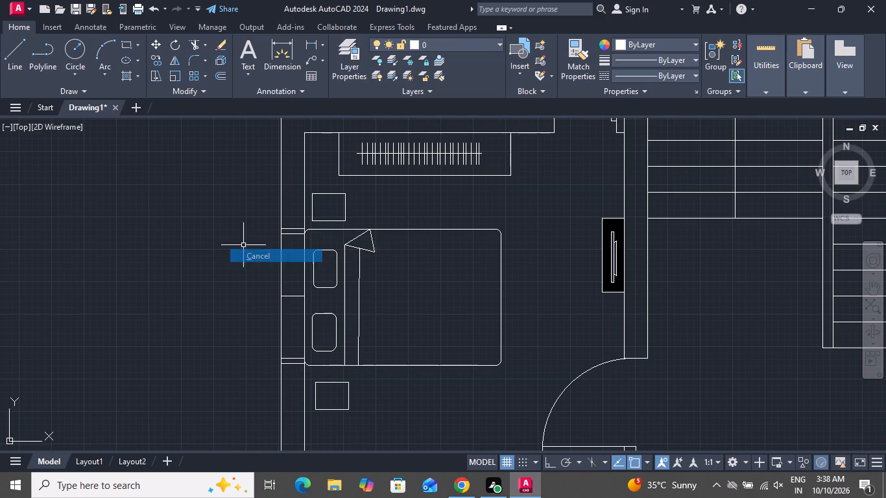
Draw a vertical line along the middle of the wall, joining the midpoints of the window's two inner end lines.
left_click(18, 62)
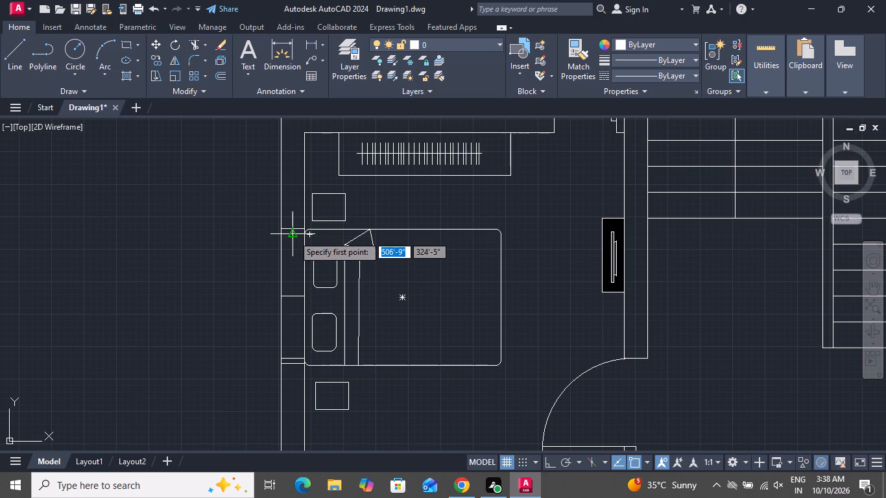
left_click(293, 235)
left_click(296, 357)
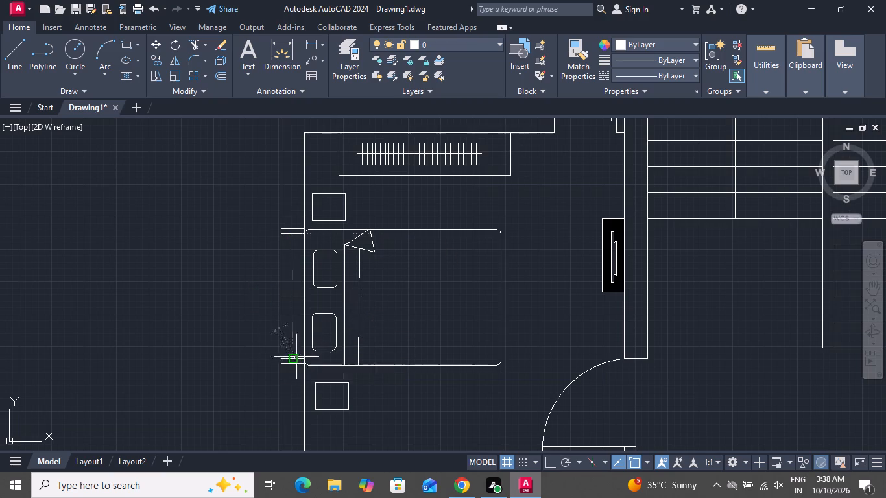
right_click(296, 353)
left_click(339, 233)
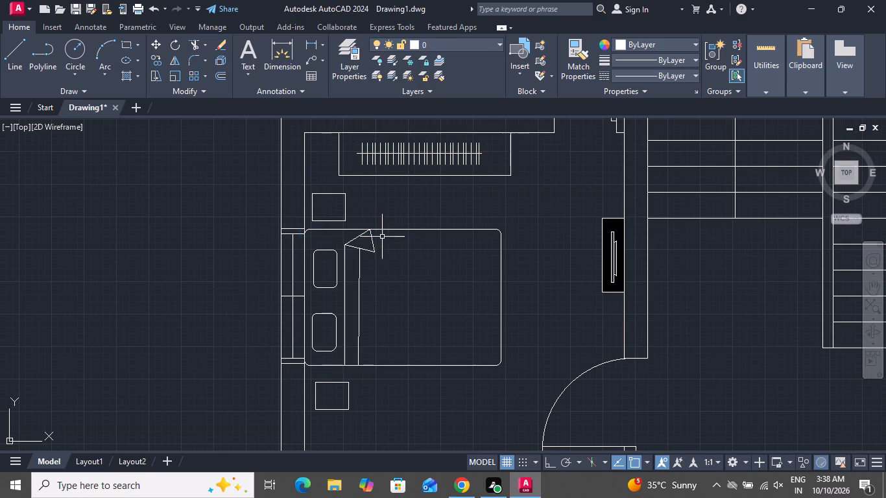
Offset the bedroom window's vertical centre line by 1" to both sides.
key("o")
key("space")
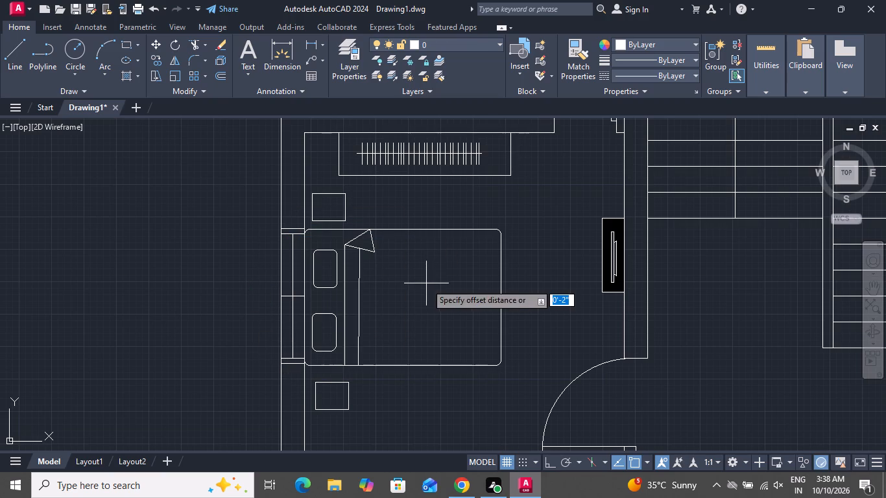
key("1")
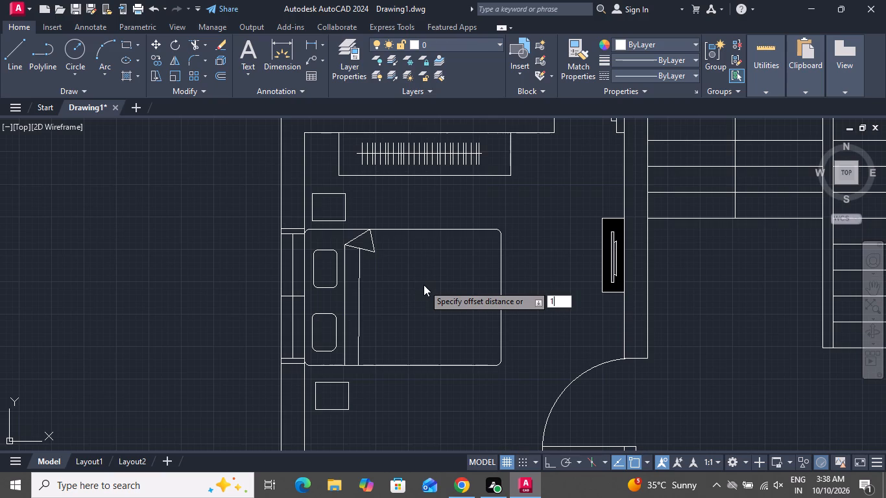
key("shift+quotedbl")
key("Return")
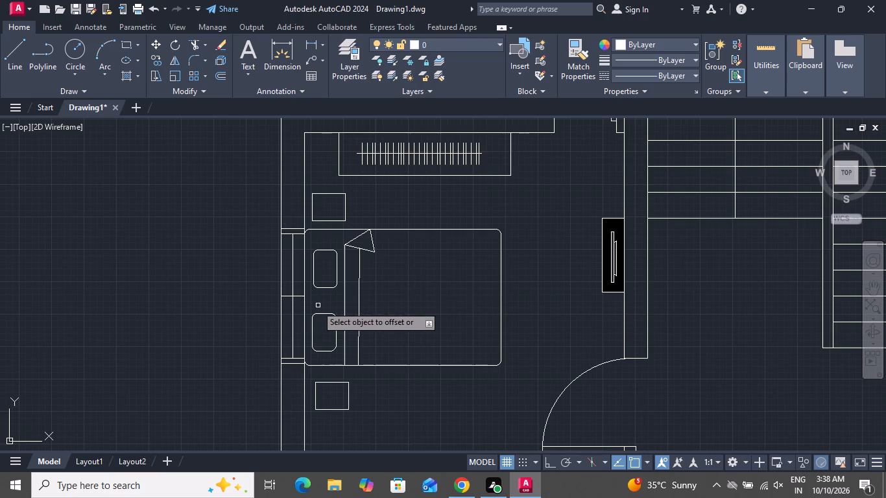
scroll(289, 290, "up", 1)
left_click(293, 283)
left_click(248, 282)
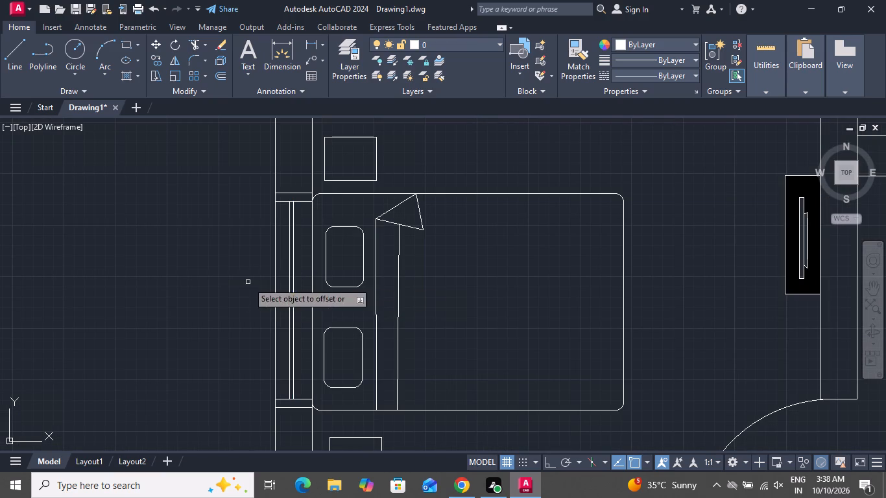
scroll(299, 285, "up", 3)
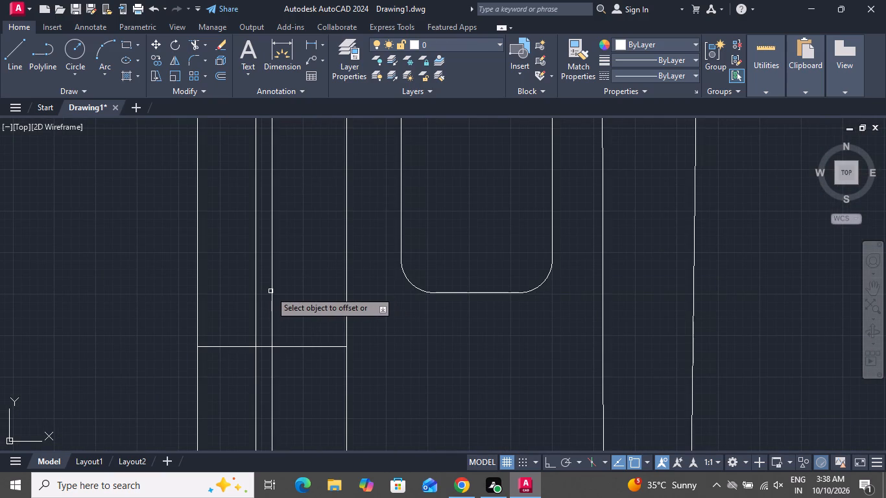
left_click(270, 291)
left_click(290, 290)
right_click(296, 287)
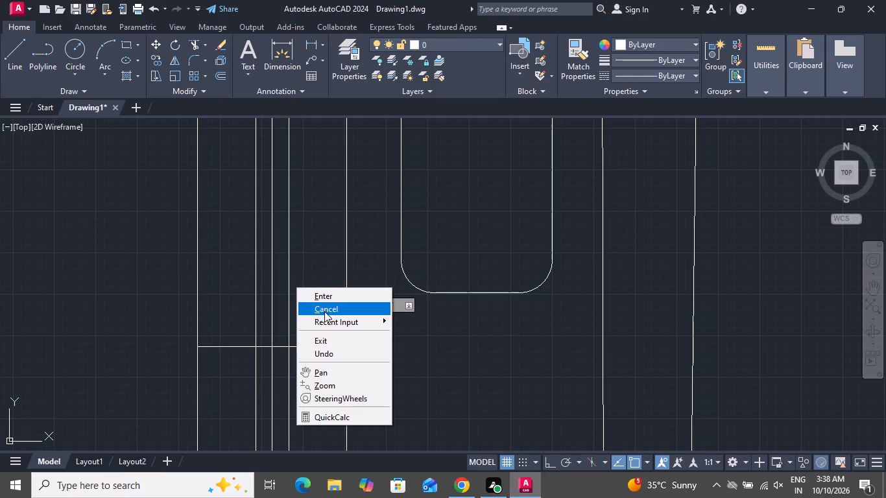
left_click(324, 311)
Delete the bedroom window's original vertical centre line and the horizontal reference line crossing it.
scroll(281, 355, "down", 1)
scroll(281, 355, "up", 6)
left_click(260, 302)
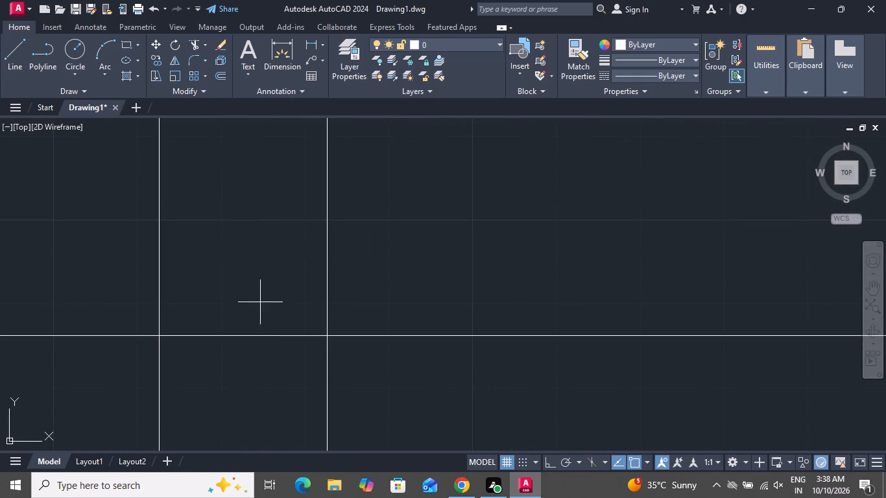
left_click(117, 371)
key("Delete")
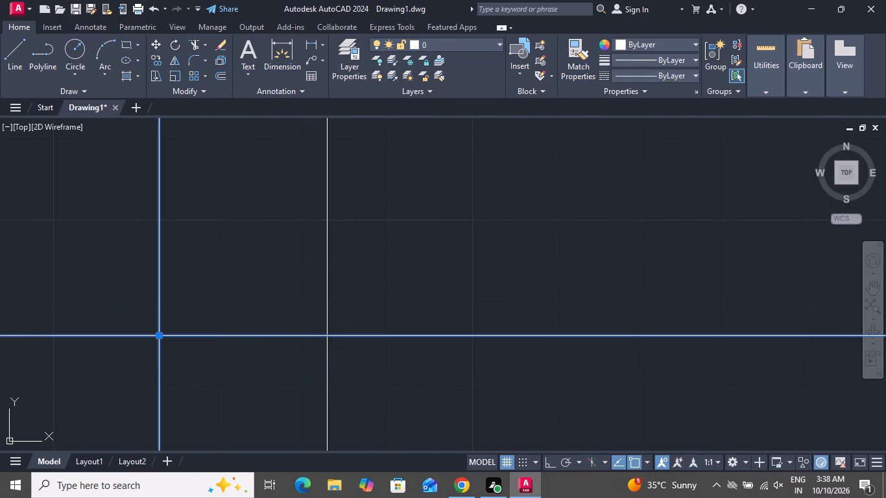
Draw a 9" horizontal line across the bathroom's outer wall, just above the washbasin.
scroll(123, 497, "down", 2)
scroll(0, 497, "up", 1)
scroll(9, 497, "down", 2)
scroll(200, 406, "down", 5)
scroll(262, 360, "down", 2)
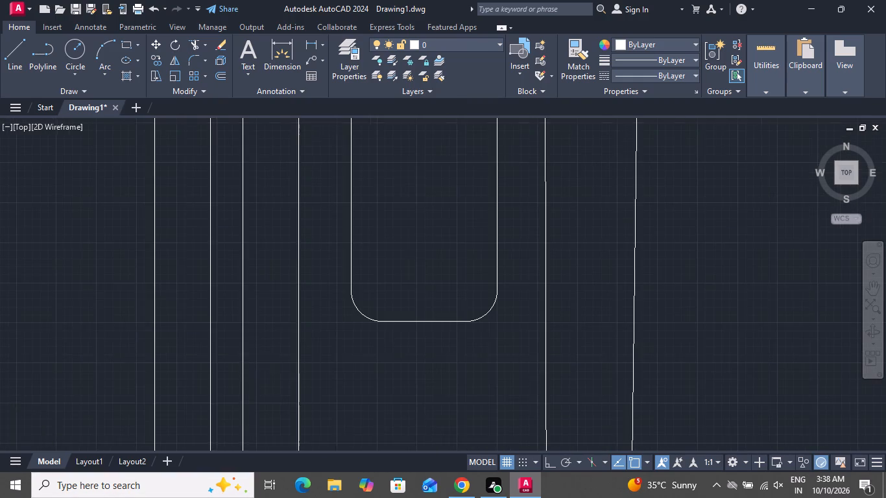
scroll(274, 355, "down", 2)
scroll(274, 355, "up", 1)
scroll(307, 346, "down", 1)
scroll(309, 346, "up", 1)
scroll(310, 345, "down", 2)
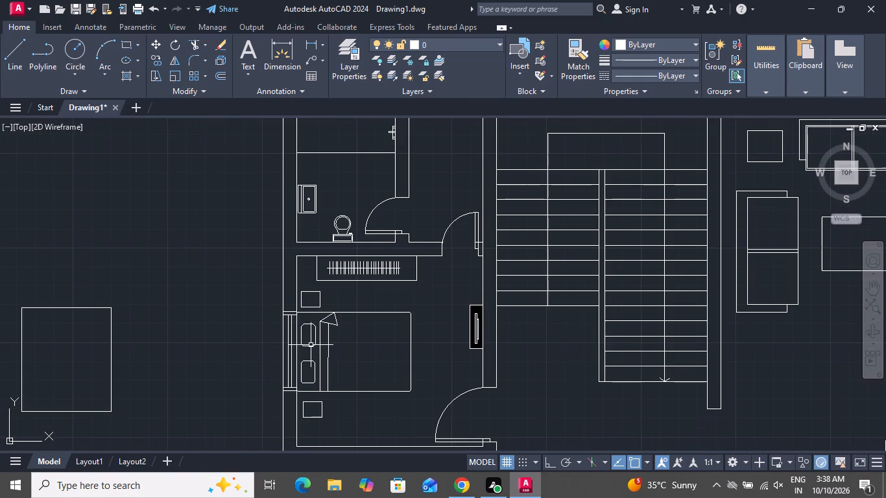
scroll(311, 344, "down", 1)
scroll(311, 344, "up", 1)
scroll(337, 250, "up", 2)
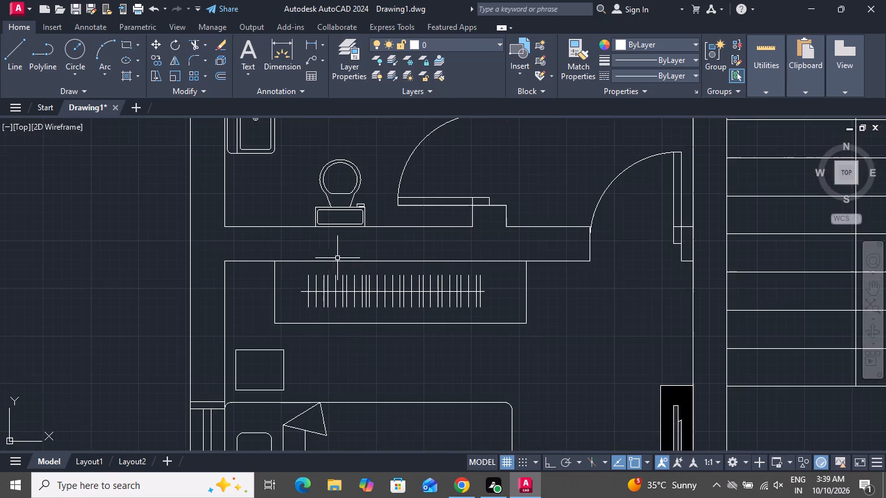
scroll(337, 260, "down", 1)
scroll(337, 262, "up", 1)
scroll(341, 267, "down", 2)
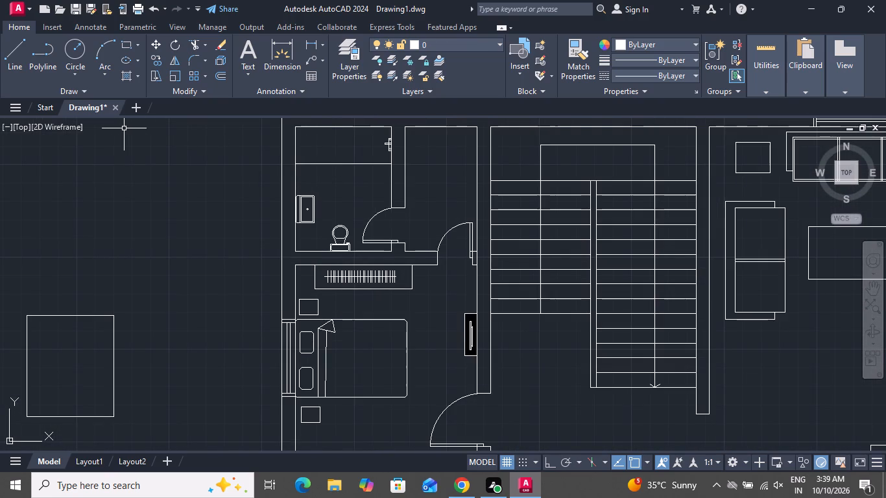
left_click(15, 59)
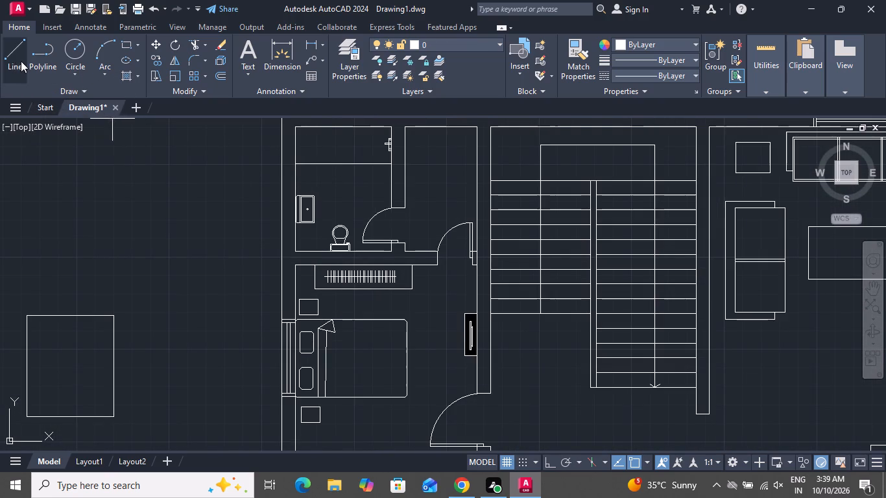
scroll(293, 195, "up", 2)
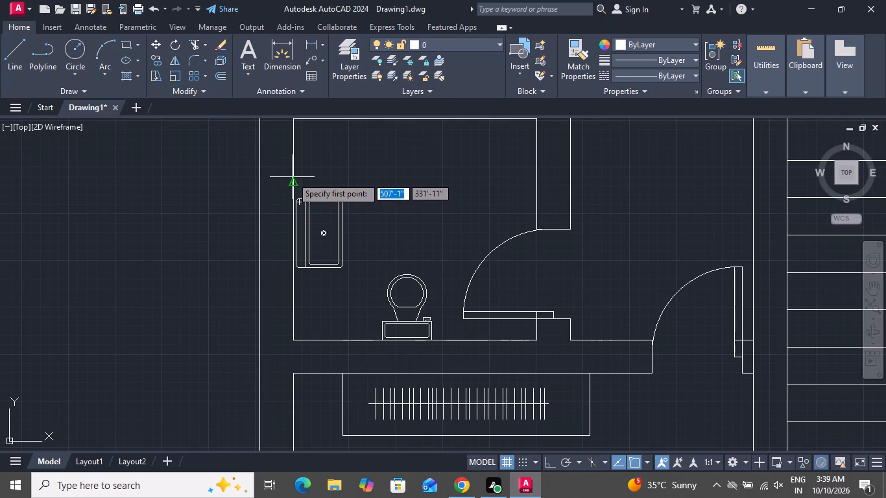
left_click(291, 179)
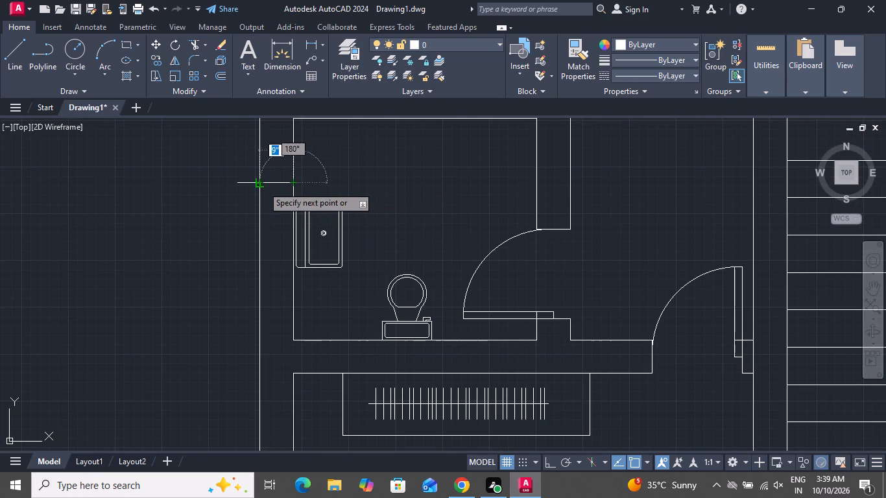
left_click(262, 186)
right_click(262, 186)
left_click(269, 202)
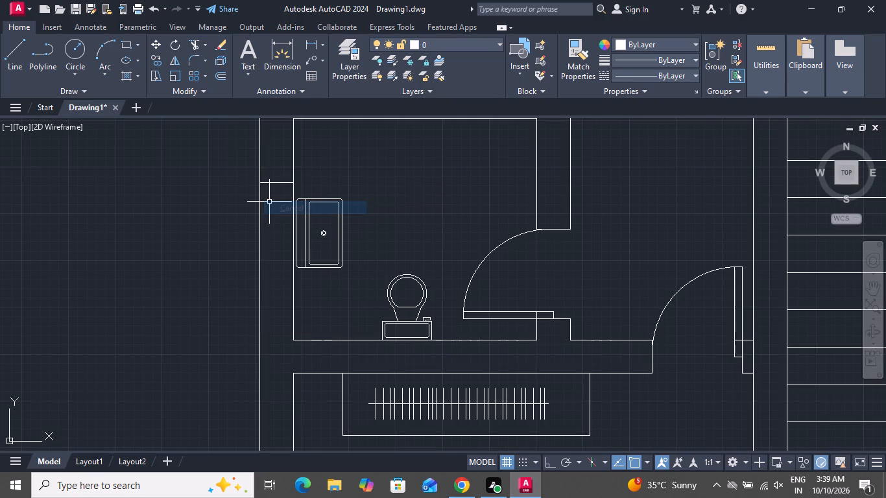
Offset the line across the bathroom wall by 1' both upward and downward to mark the window opening.
type("o")
key("space")
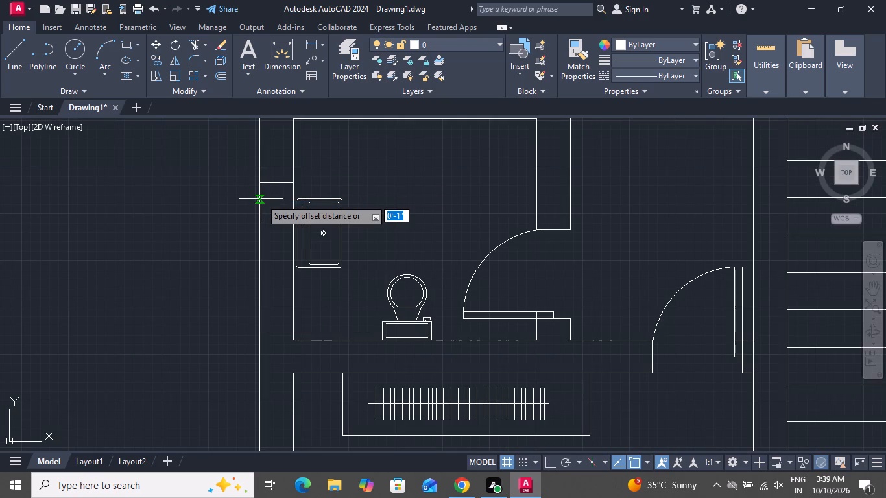
key("1")
key("apostrophe")
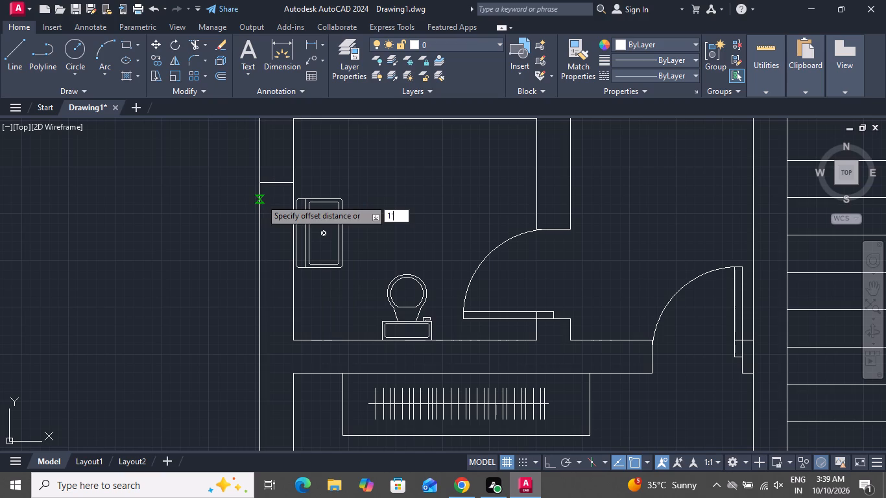
key("Return")
scroll(275, 274, "down", 1)
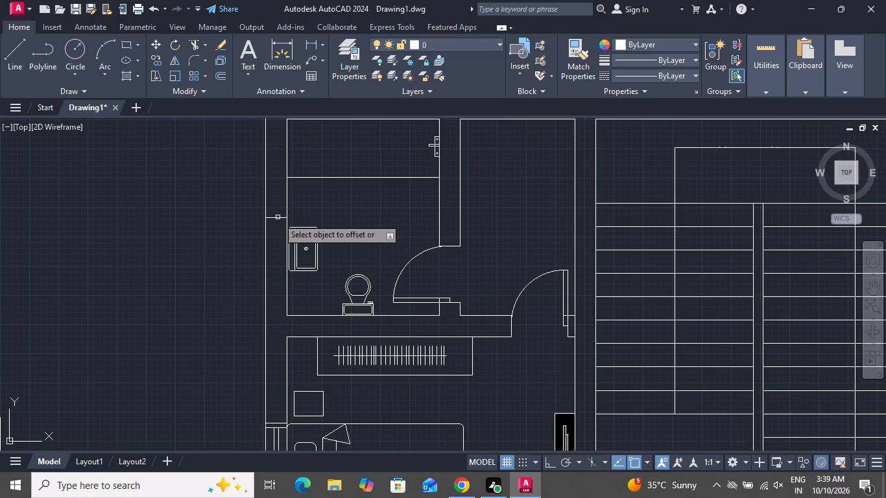
left_click(278, 218)
left_click_drag(278, 164, 278, 171)
left_click(276, 219)
left_click(272, 254)
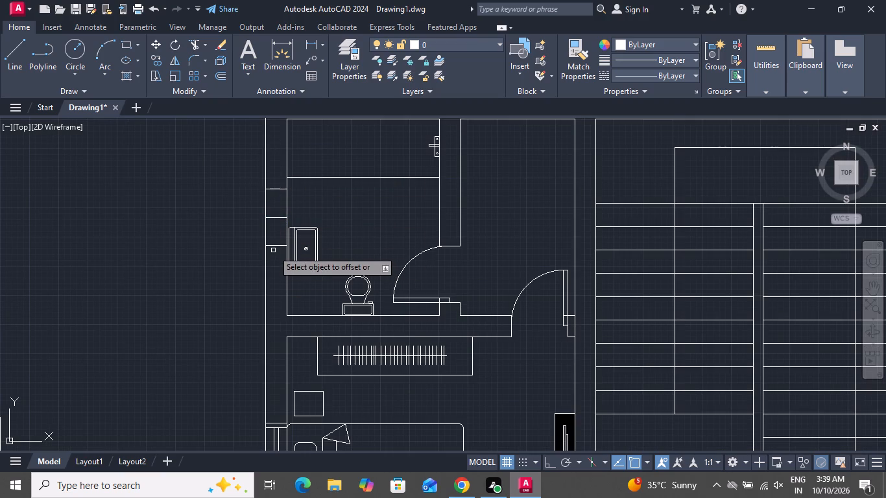
right_click(273, 250)
left_click(280, 268)
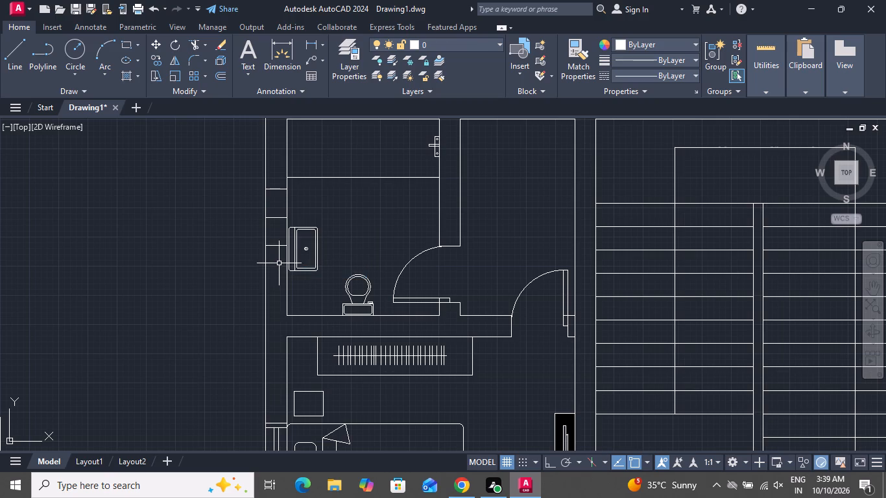
Offset the bathroom window's upper and lower end lines outward by 2" each.
type("o")
key("space")
key("2")
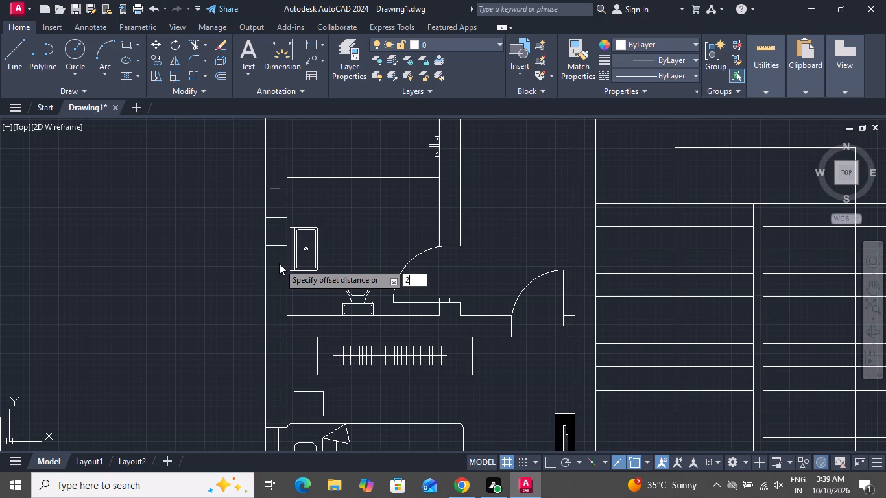
key("shift+quotedbl")
key("Return")
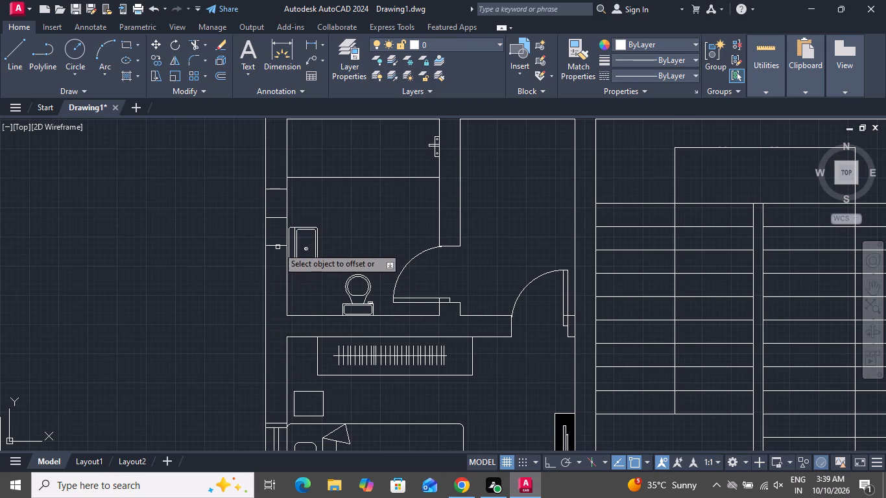
left_click(279, 247)
left_click(283, 282)
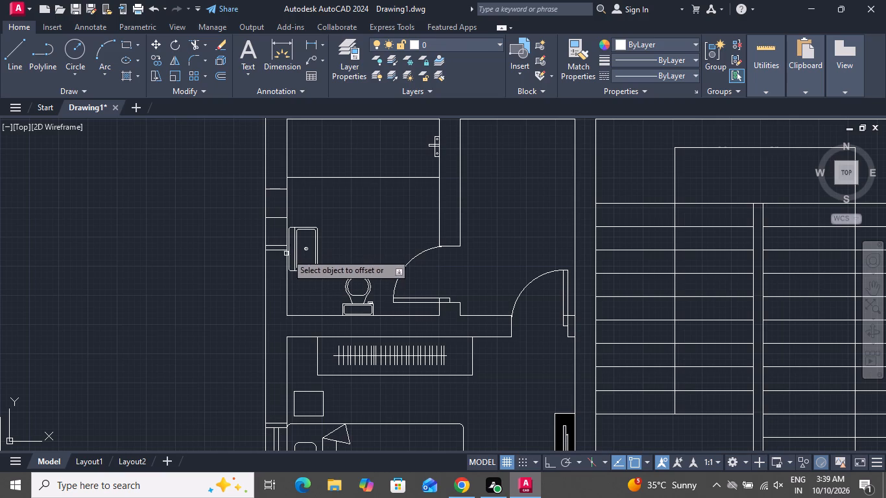
left_click(275, 191)
left_click(276, 172)
right_click(300, 206)
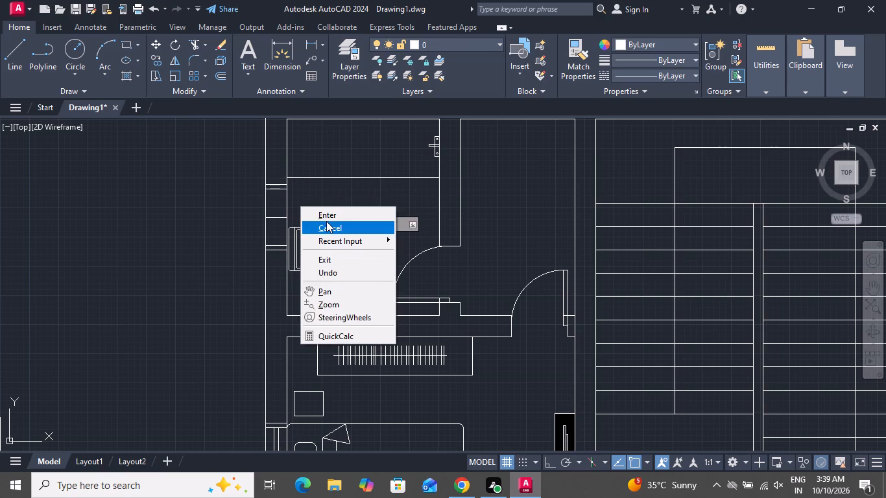
left_click(326, 221)
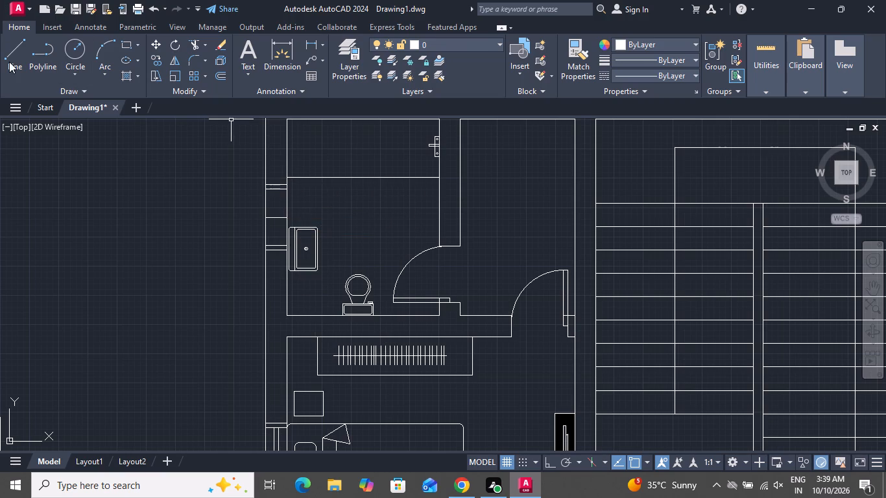
Draw a vertical line along the middle of the bathroom wall, joining the midpoints of the window's two inner end lines.
left_click(9, 62)
left_click(279, 192)
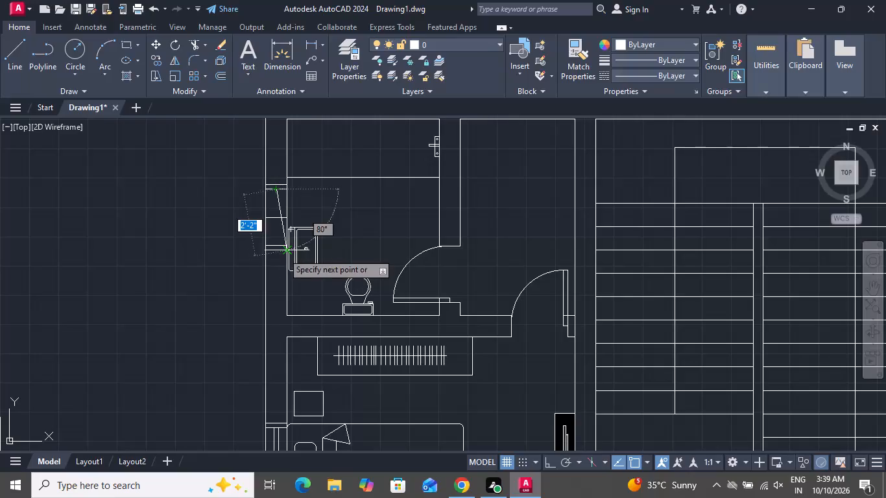
scroll(280, 245, "up", 1)
scroll(280, 245, "down", 1)
scroll(280, 246, "up", 1)
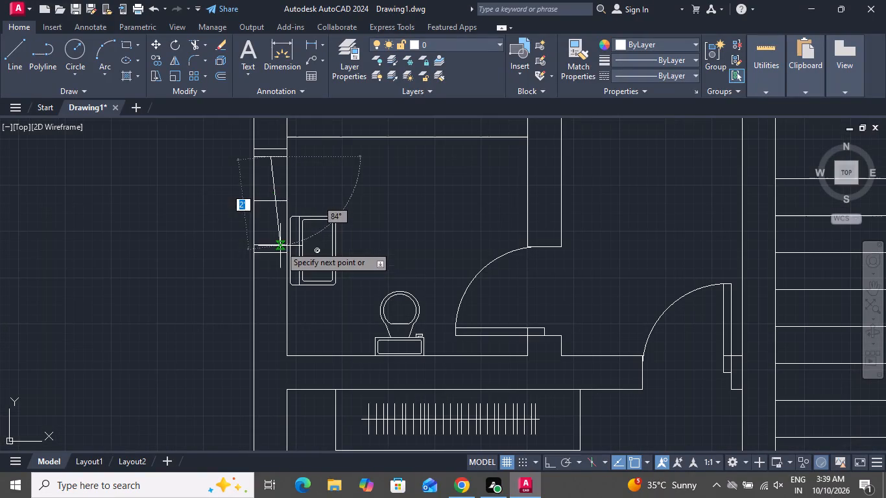
left_click(274, 246)
right_click(276, 247)
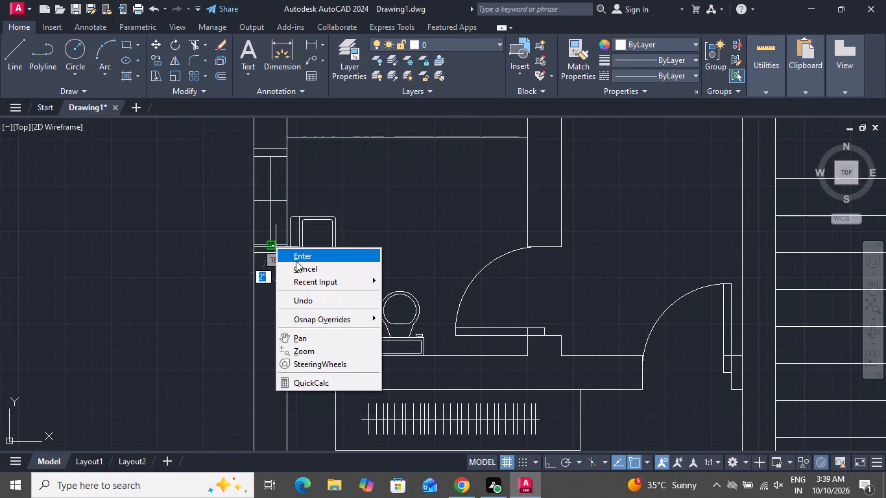
left_click(296, 268)
Offset the bathroom window's vertical centre line by 1" to both sides.
type("o")
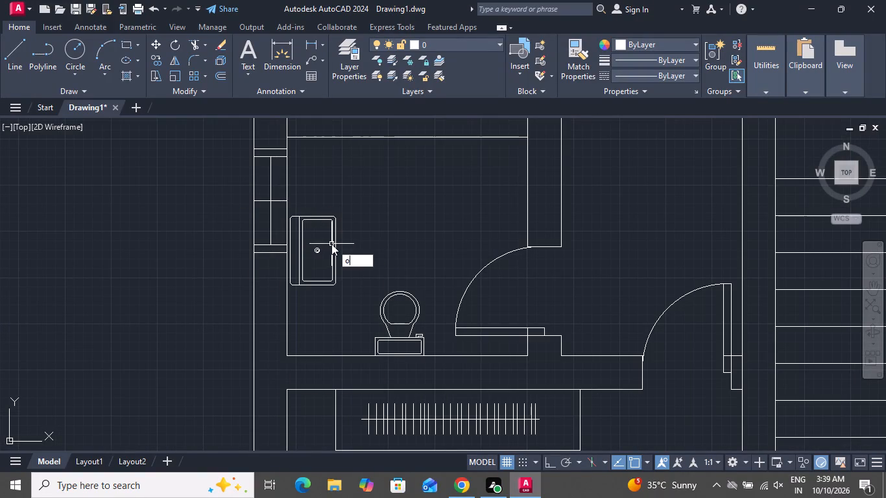
key("space")
key("1")
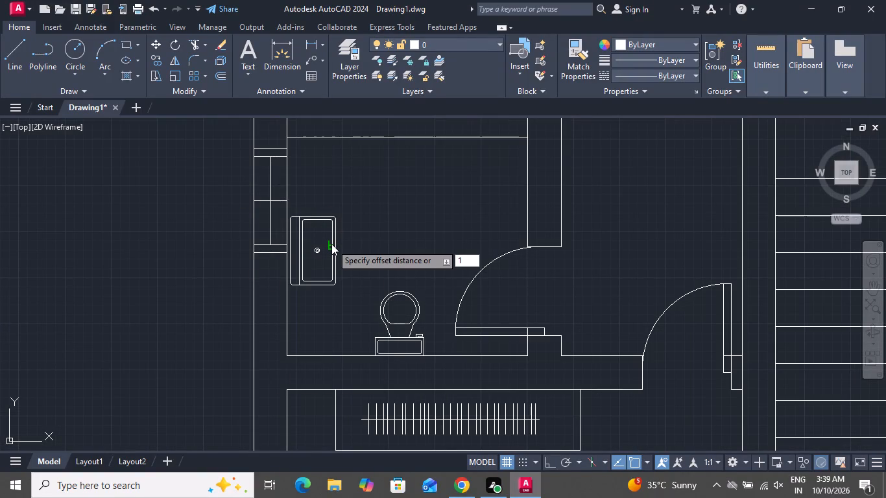
key("shift+quotedbl")
key("Return")
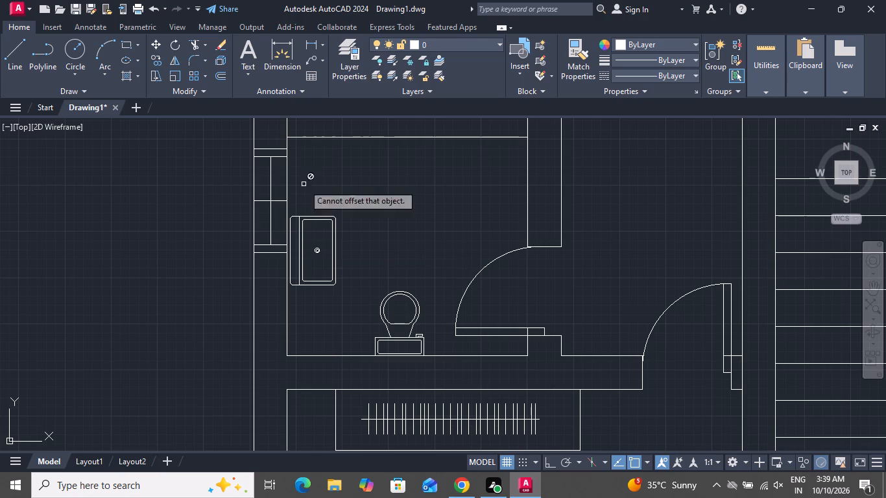
scroll(266, 180, "up", 3)
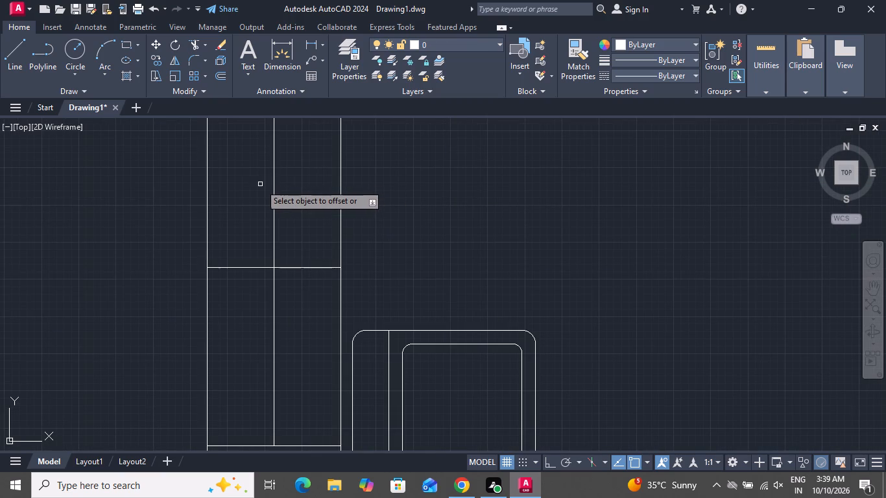
left_click(273, 184)
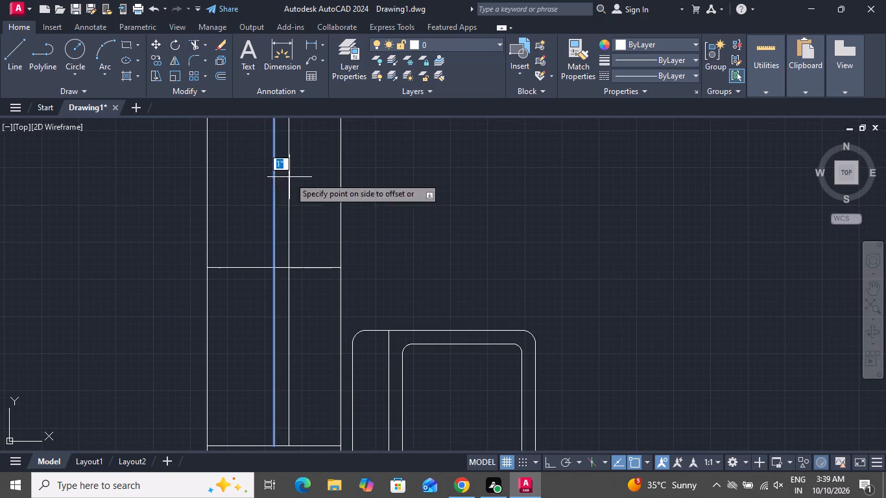
left_click(290, 177)
left_click(272, 192)
left_click(252, 192)
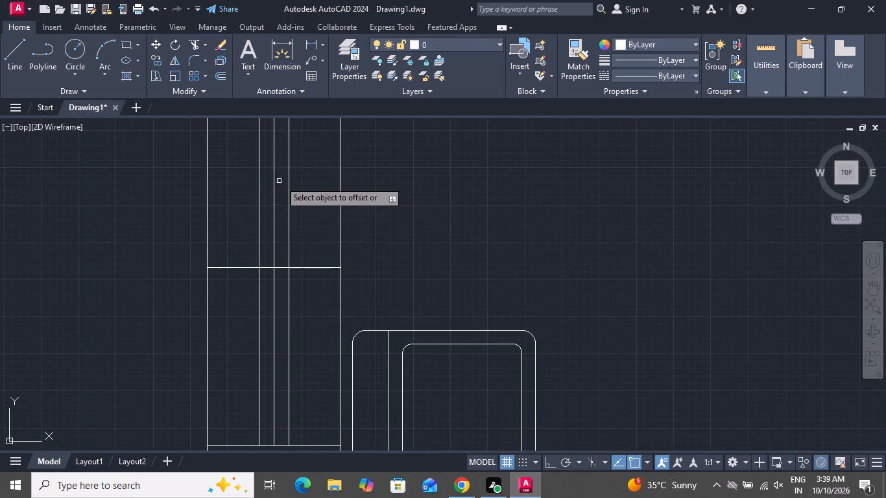
Delete the bathroom window's vertical centre line and the horizontal construction line crossing its middle.
right_click(292, 180)
left_click(307, 198)
scroll(318, 190, "up", 1)
scroll(318, 190, "down", 1)
scroll(318, 190, "up", 1)
scroll(319, 190, "down", 1)
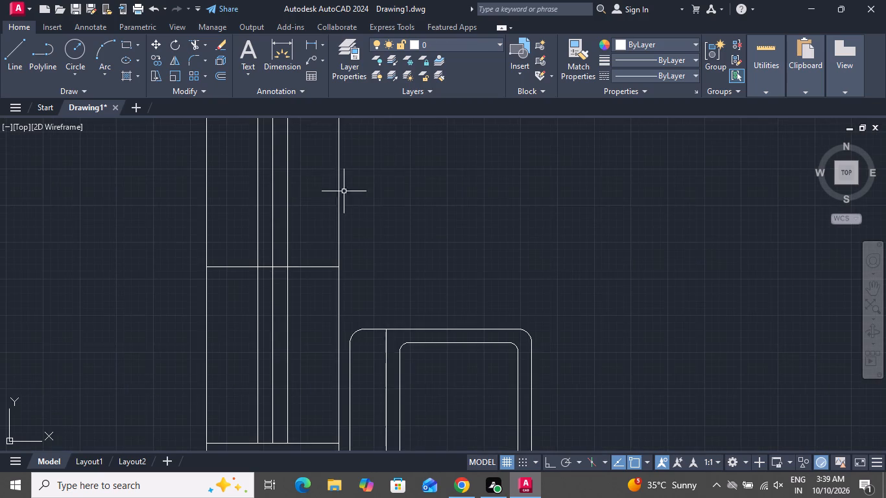
scroll(352, 198, "down", 2)
scroll(370, 192, "up", 1)
scroll(370, 192, "down", 3)
scroll(342, 206, "up", 1)
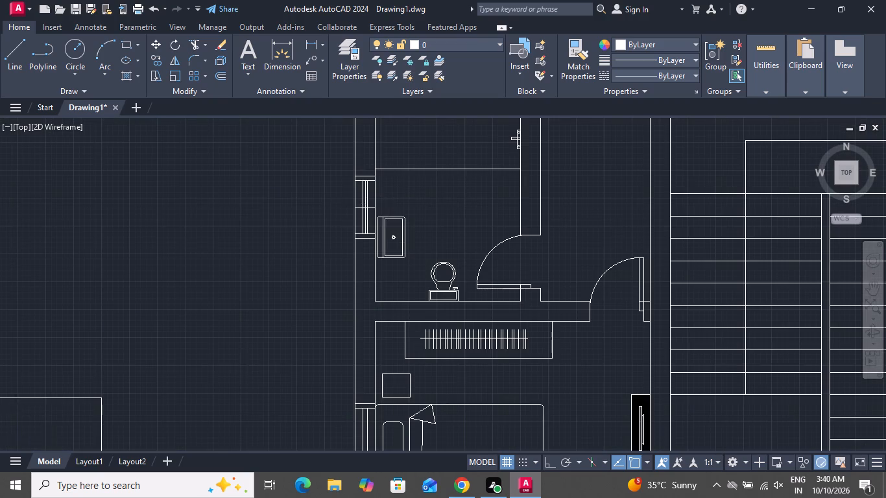
scroll(342, 206, "up", 4)
scroll(383, 207, "down", 1)
scroll(409, 219, "up", 1)
scroll(409, 219, "down", 1)
scroll(410, 219, "up", 3)
left_click(427, 186)
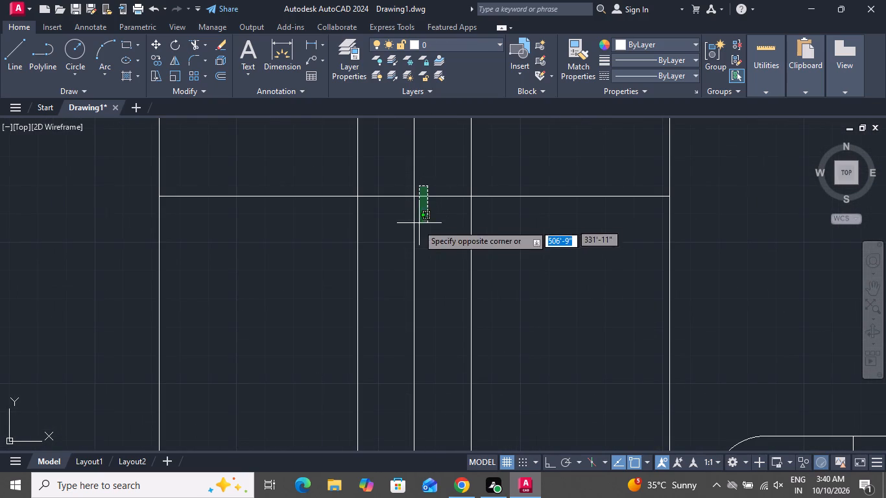
left_click(409, 236)
key("Delete")
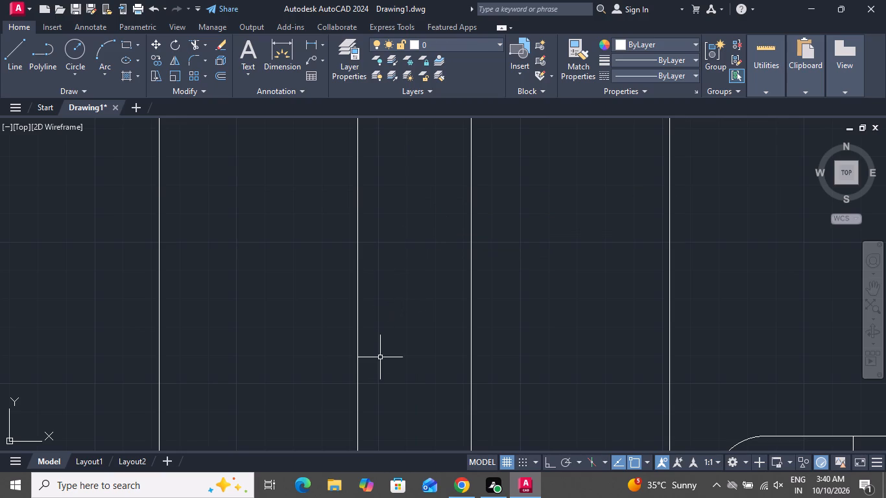
Draw a short vertical line across the upper outer wall, near the middle of the narrow space between the bathroom and the staircase.
scroll(379, 386, "down", 1)
scroll(379, 391, "up", 1)
scroll(380, 399, "down", 1)
scroll(384, 409, "up", 1)
scroll(385, 409, "down", 3)
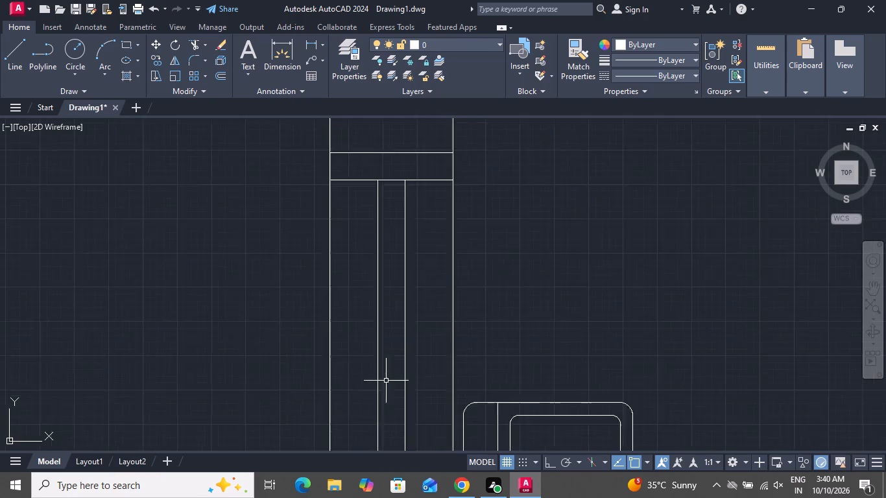
scroll(386, 381, "down", 4)
scroll(491, 257, "down", 2)
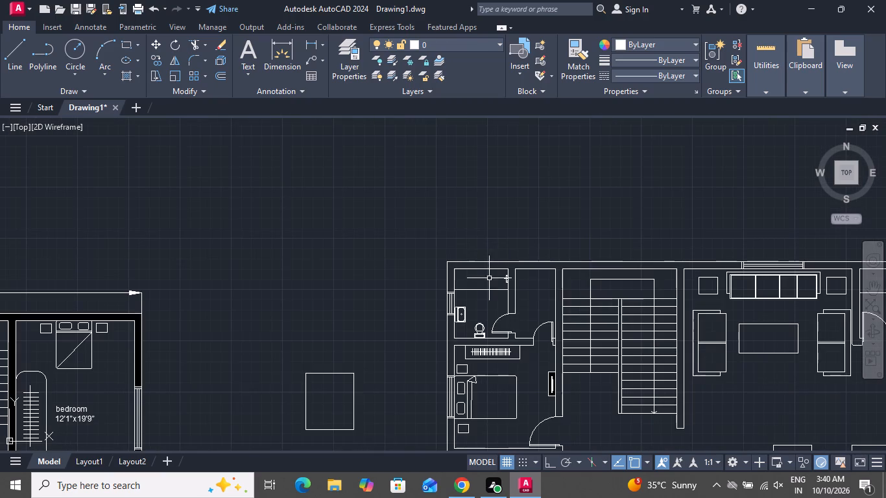
scroll(572, 277, "up", 4)
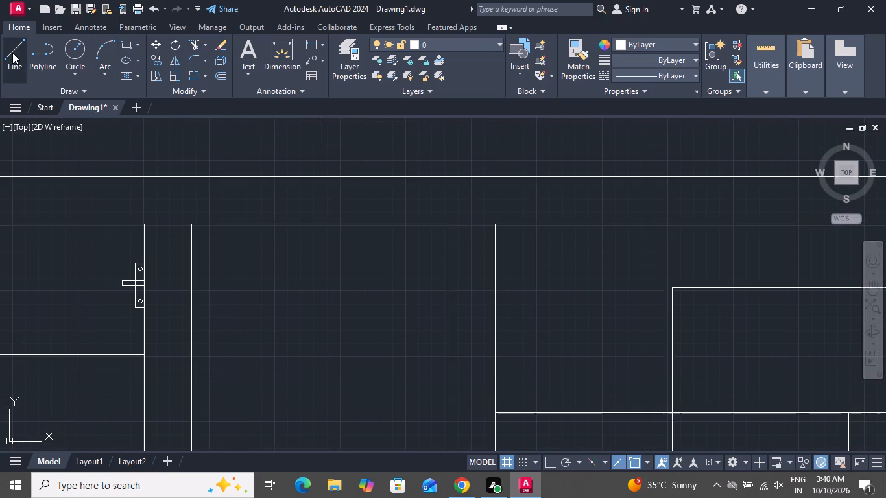
left_click(12, 53)
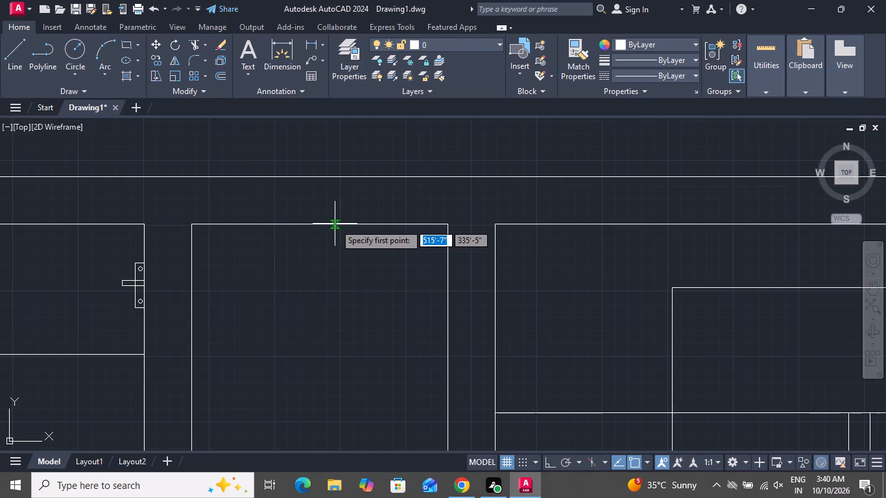
scroll(315, 221, "up", 3)
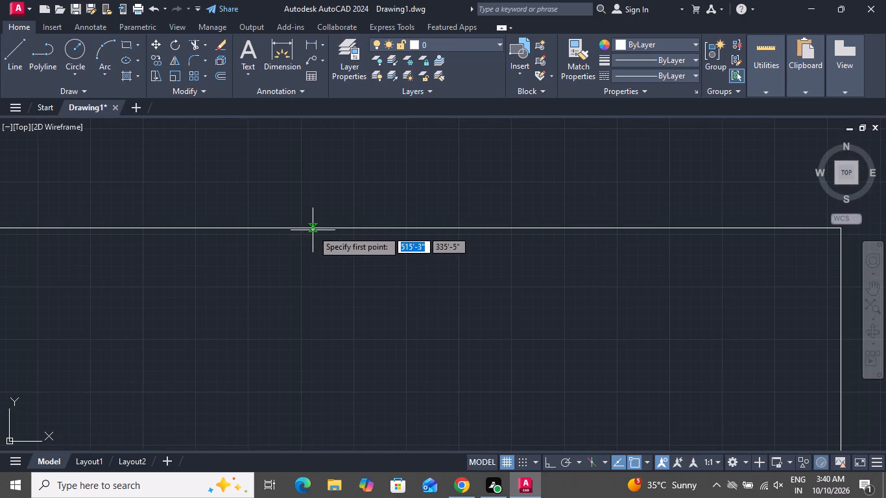
scroll(319, 238, "down", 4)
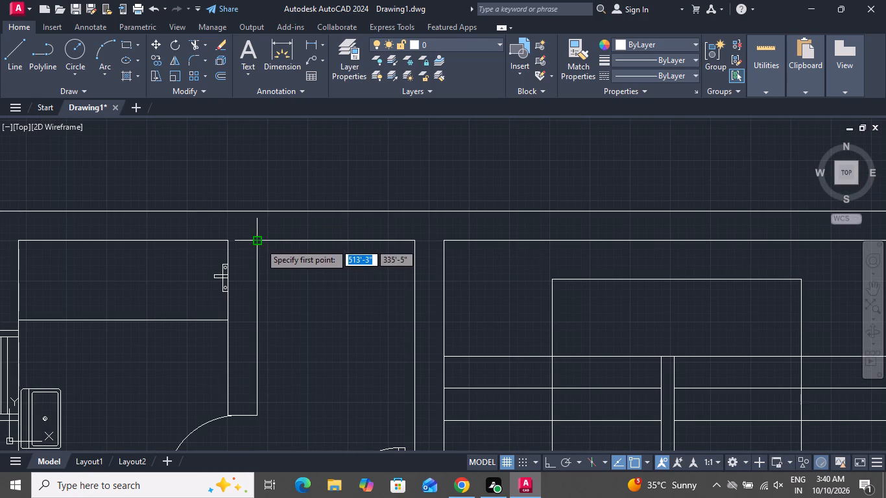
left_click(333, 241)
left_click(333, 211)
right_click(333, 212)
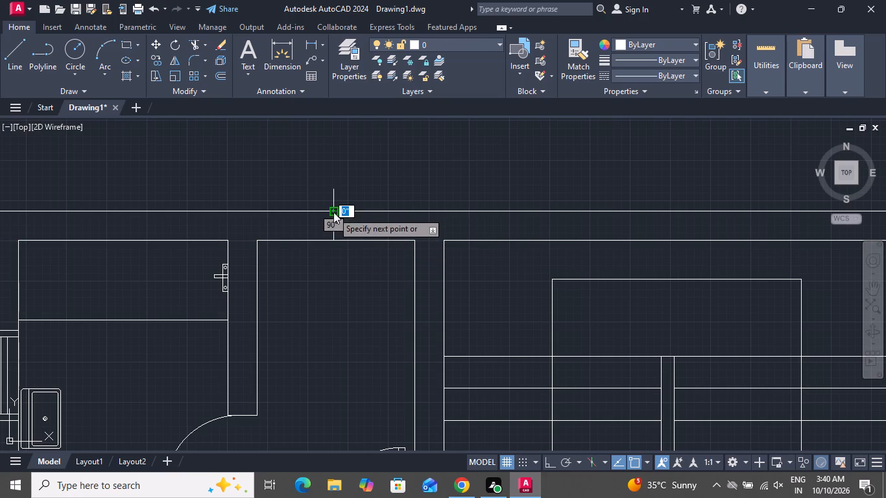
left_click(365, 230)
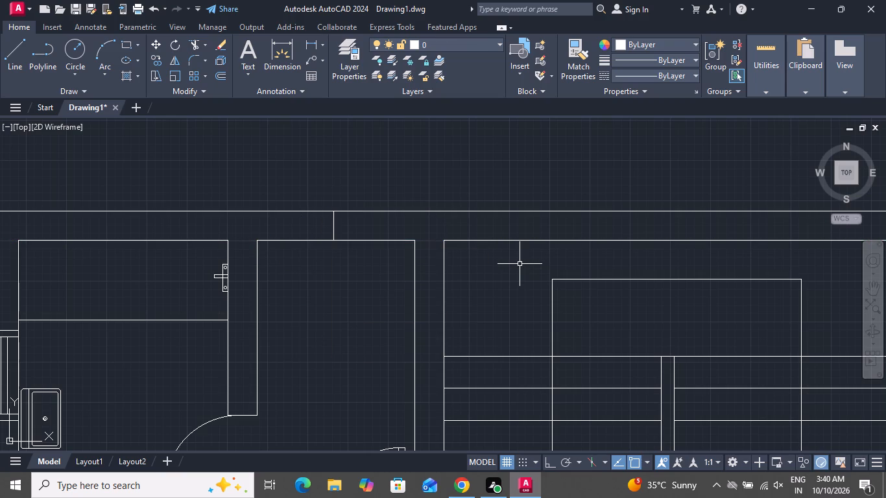
Offset the short line across the upper outer wall by 1' to both sides to mark the window opening.
type("o")
key("space")
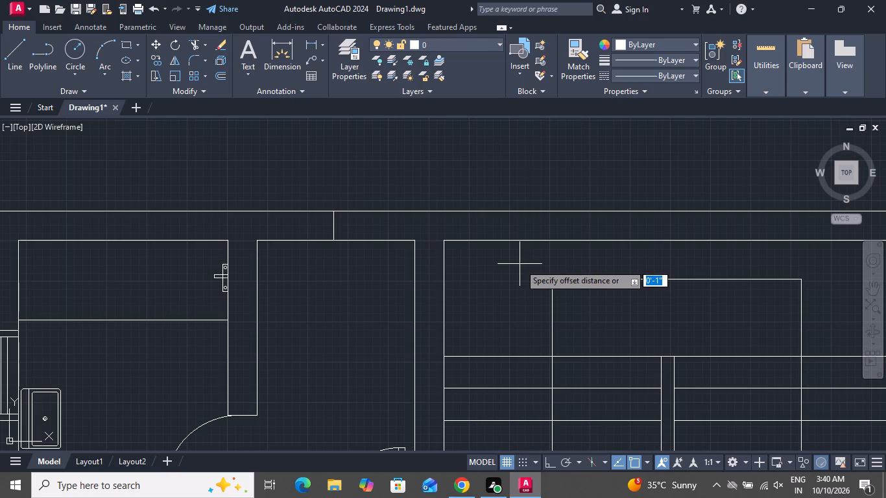
key("1")
key("apostrophe")
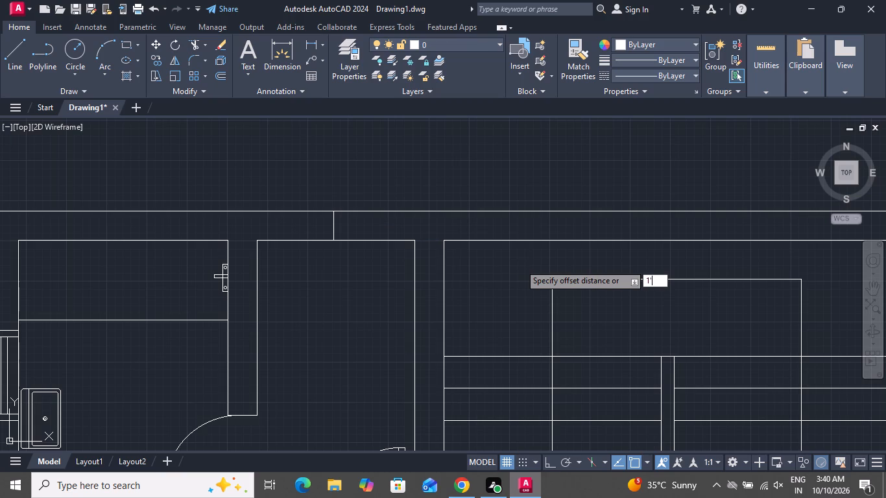
key("Return")
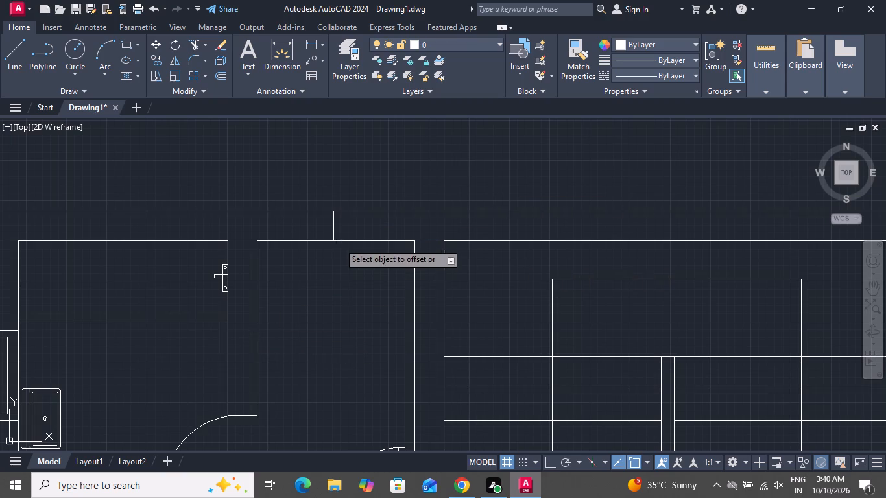
left_click(334, 223)
left_click(372, 226)
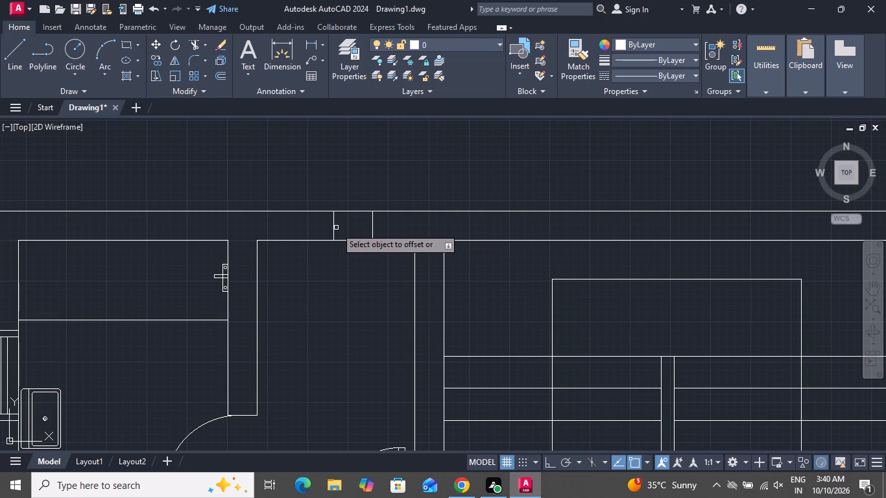
left_click(335, 227)
left_click(305, 229)
right_click(307, 294)
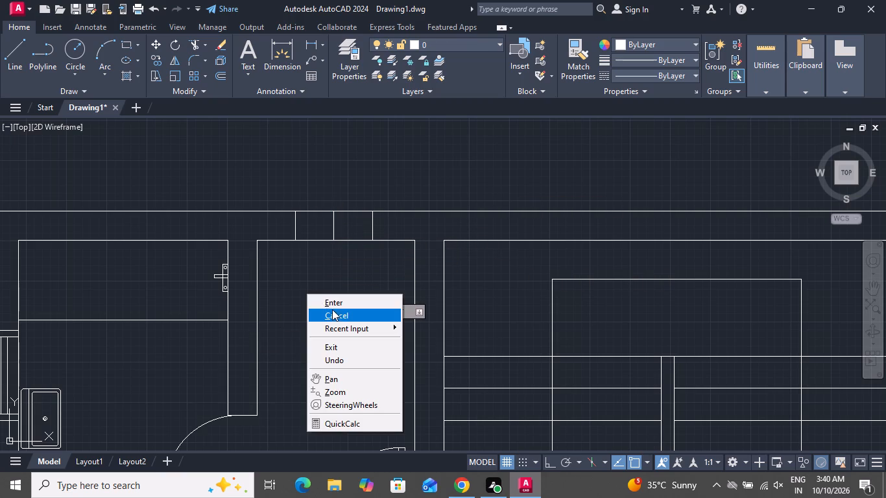
left_click(335, 311)
Examine the first floor plan's rooms and windows alongside the overall layout of the plan being furnished.
scroll(338, 287, "down", 6)
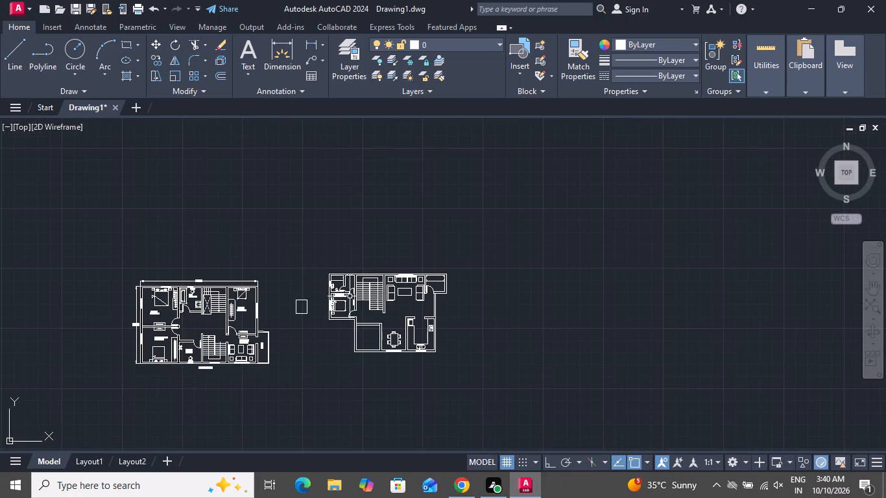
scroll(258, 324, "up", 3)
scroll(282, 328, "down", 1)
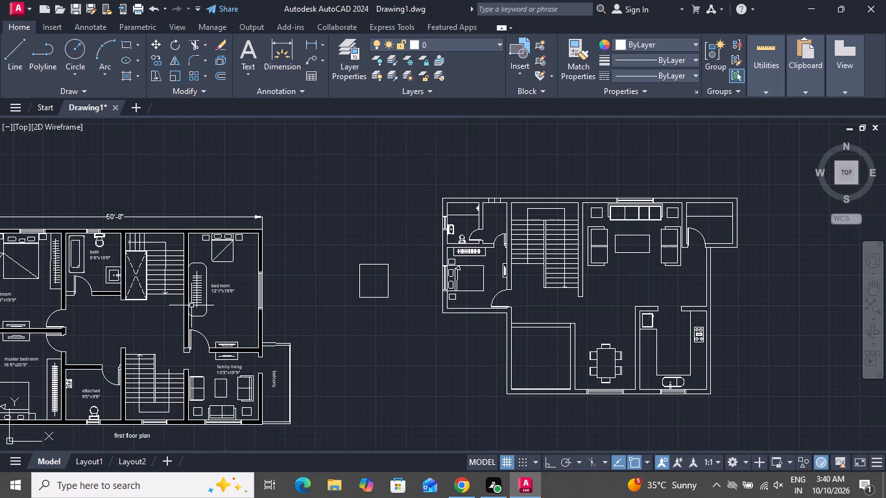
scroll(235, 294, "up", 1)
scroll(237, 293, "down", 1)
scroll(87, 317, "down", 1)
scroll(101, 317, "up", 4)
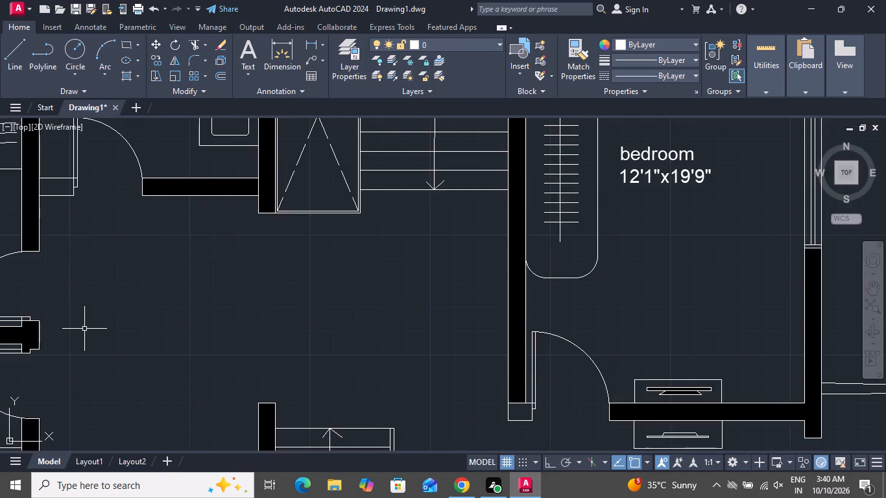
scroll(86, 332, "down", 3)
scroll(193, 422, "up", 3)
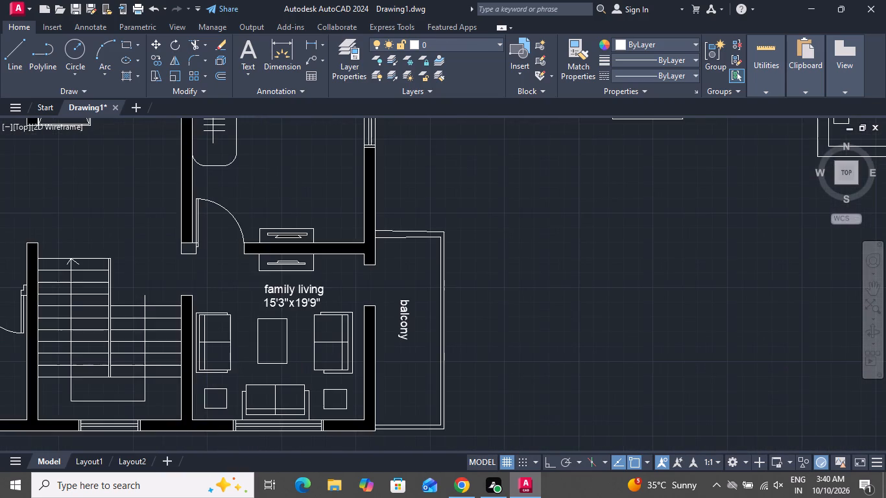
scroll(193, 422, "down", 2)
scroll(193, 422, "up", 1)
scroll(208, 404, "down", 2)
scroll(271, 372, "down", 1)
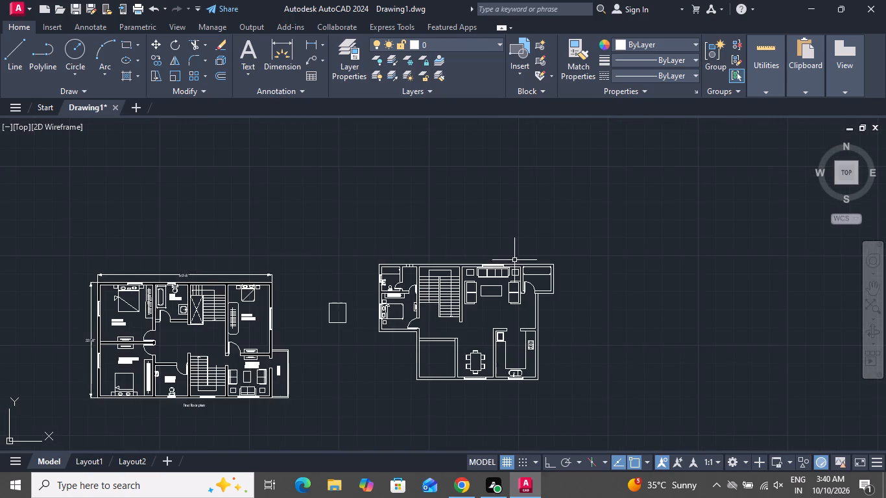
scroll(510, 257, "up", 2)
scroll(494, 318, "up", 3)
scroll(490, 309, "down", 5)
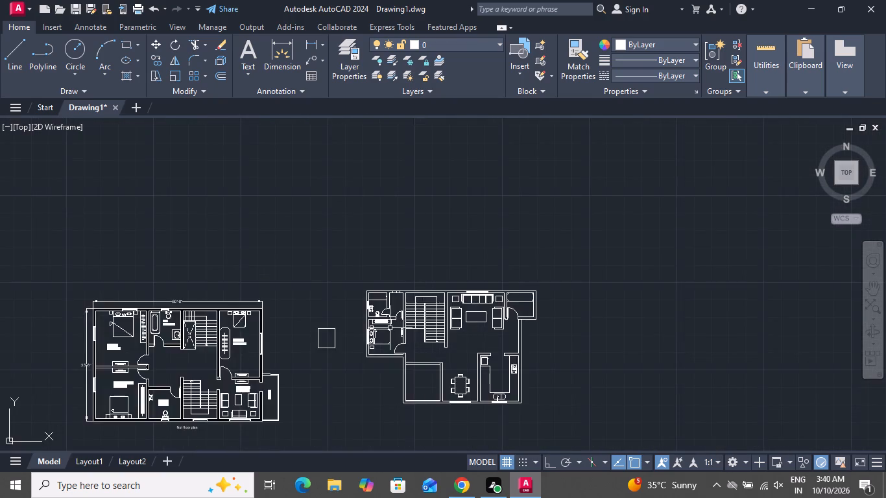
Offset the two end lines of the new window opening in the upper outer wall outward by 2" each.
scroll(385, 329, "up", 3)
scroll(394, 204, "up", 5)
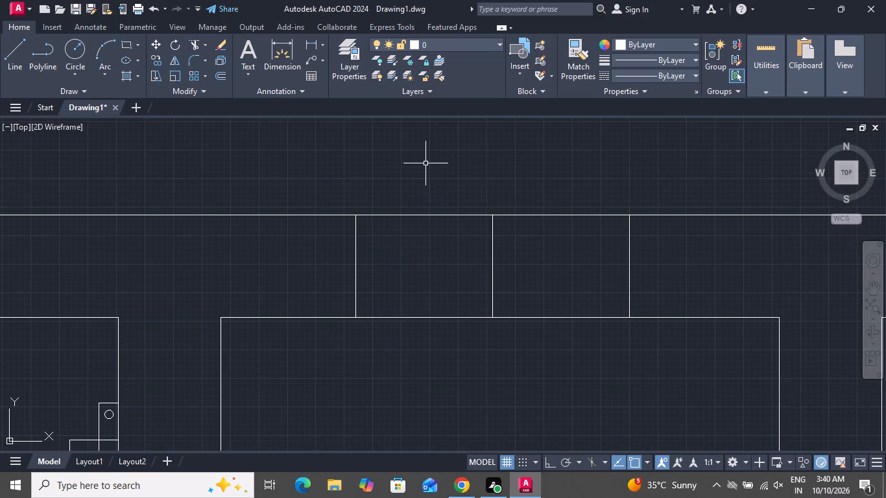
type("o")
key("space")
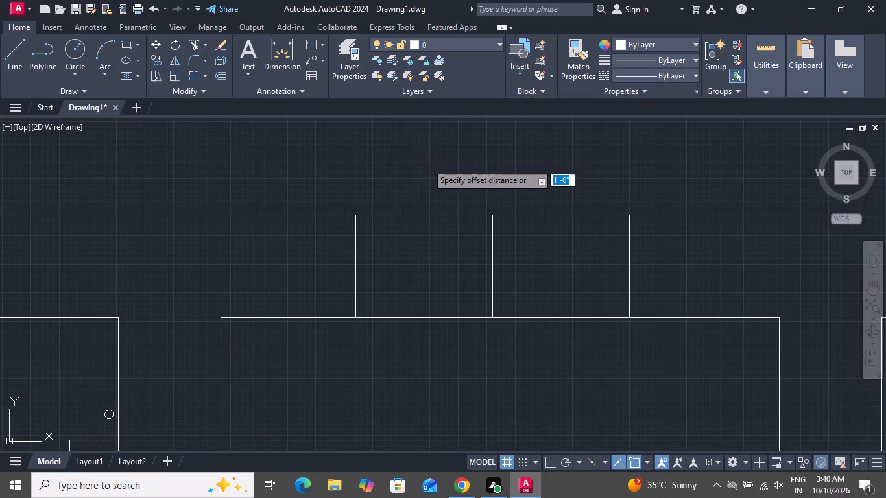
key("2")
key("shift+quotedbl")
key("Return")
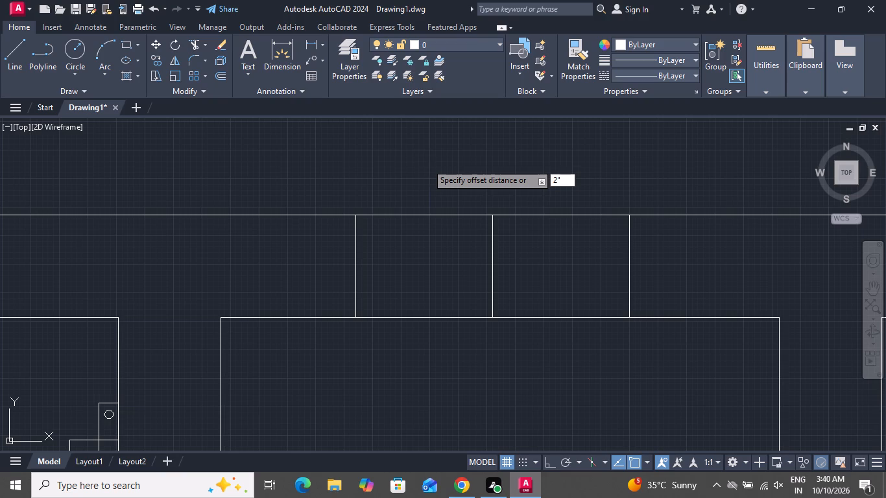
left_click(629, 262)
left_click(650, 257)
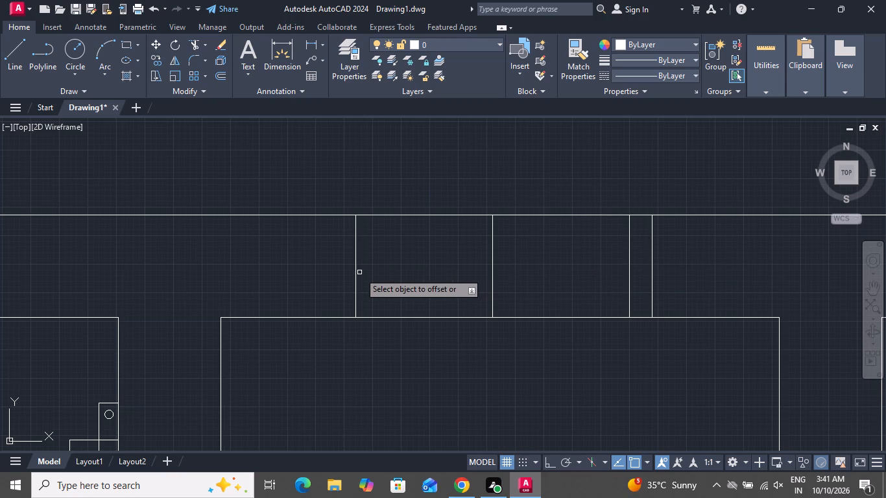
left_click(357, 274)
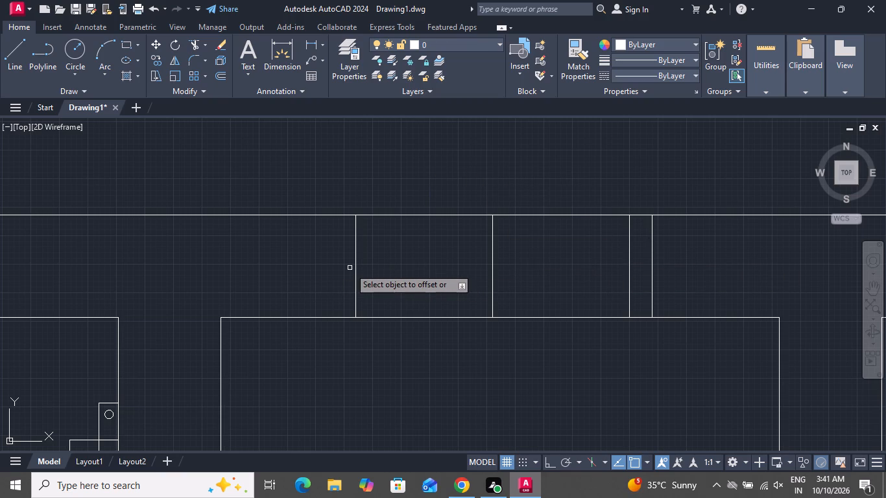
left_click(355, 268)
left_click(323, 278)
right_click(320, 276)
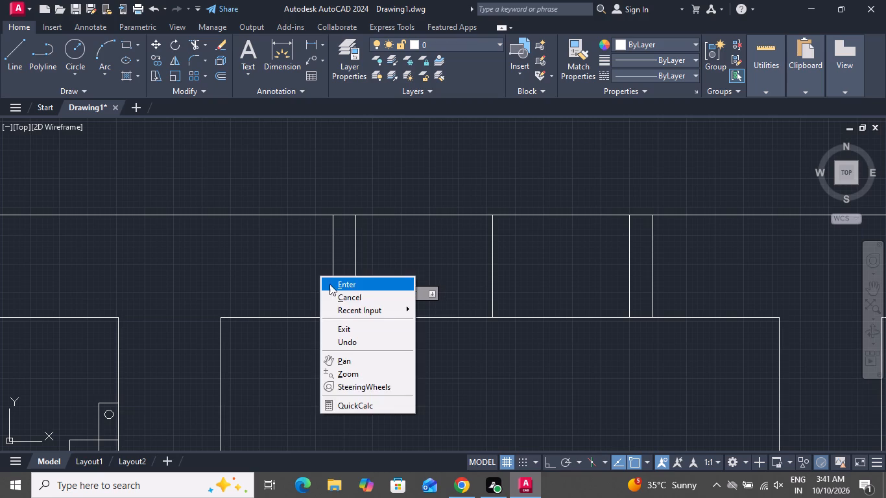
left_click(341, 298)
Draw a horizontal line along the middle of the upper outer wall, joining the midpoints of the window's two inner end lines.
left_click(23, 51)
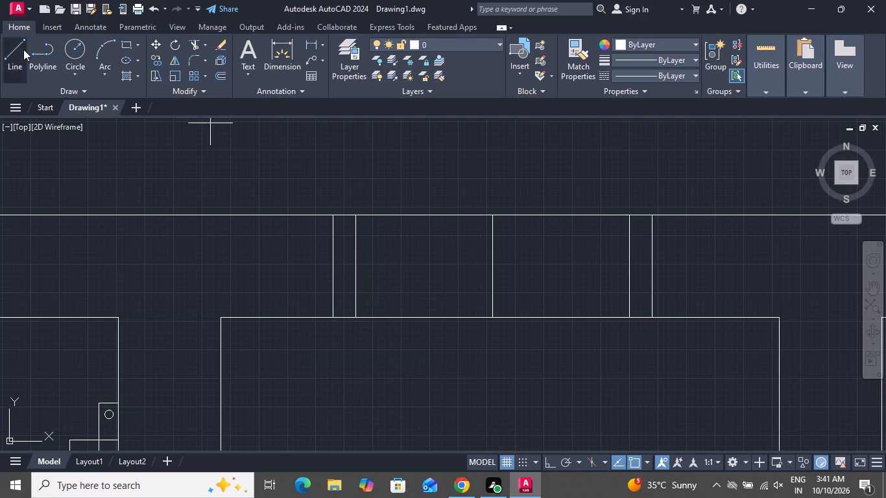
left_click(357, 270)
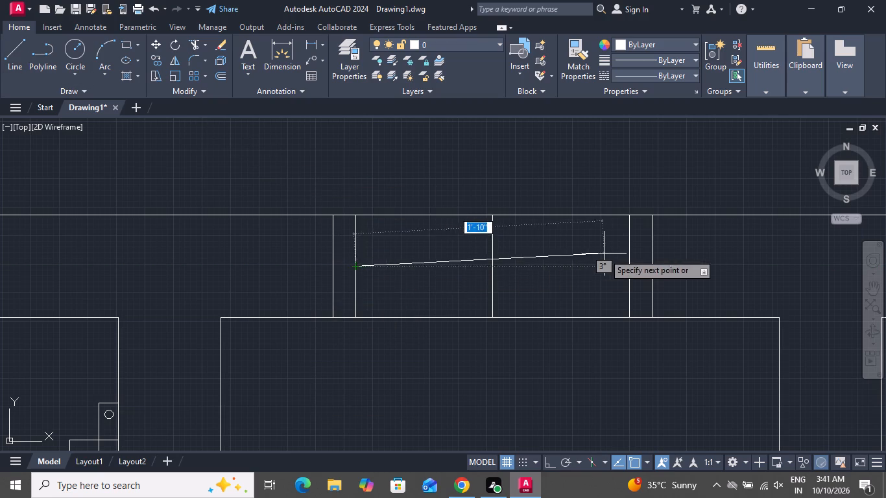
left_click(627, 270)
right_click(627, 268)
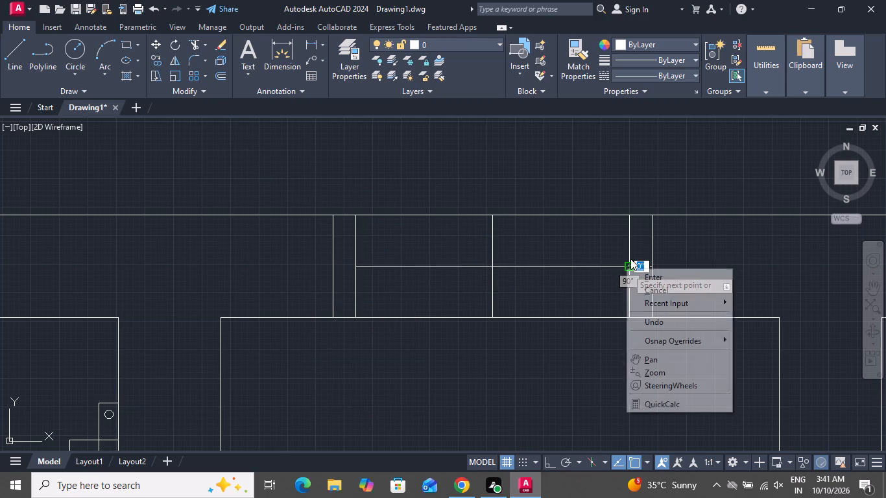
left_click(644, 285)
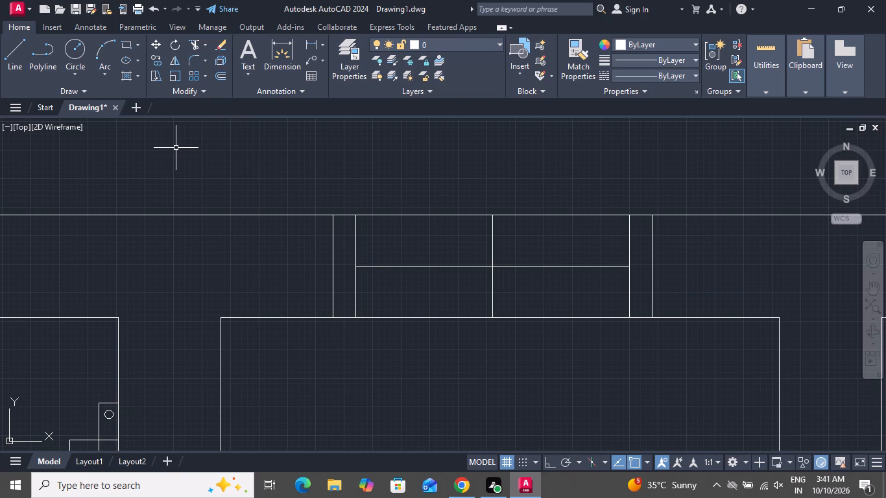
Offset the new upper-wall window's horizontal middle line by 1" to both sides.
type("o 1")
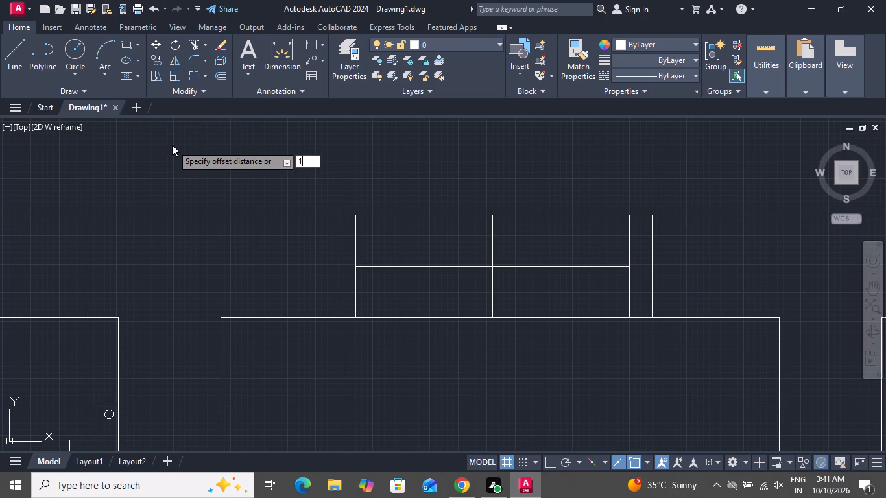
key("shift+quotedbl")
key("Return")
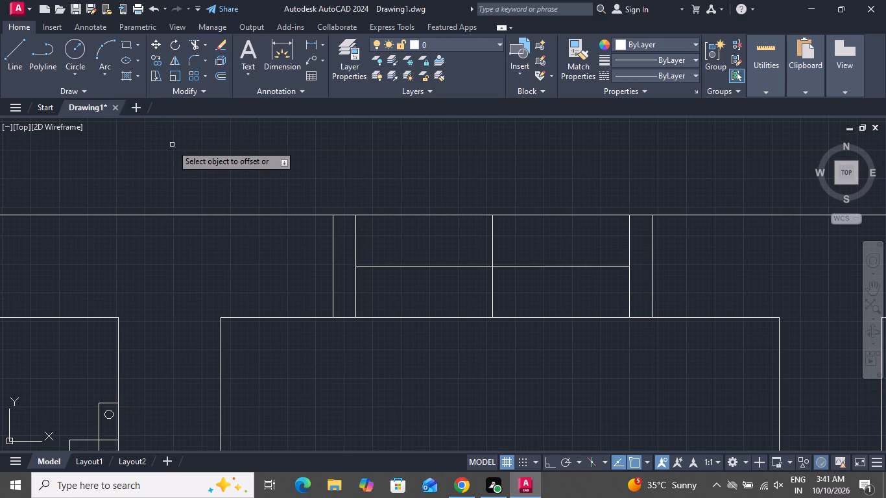
left_click(457, 267)
left_click(466, 297)
left_click(466, 265)
left_click(464, 249)
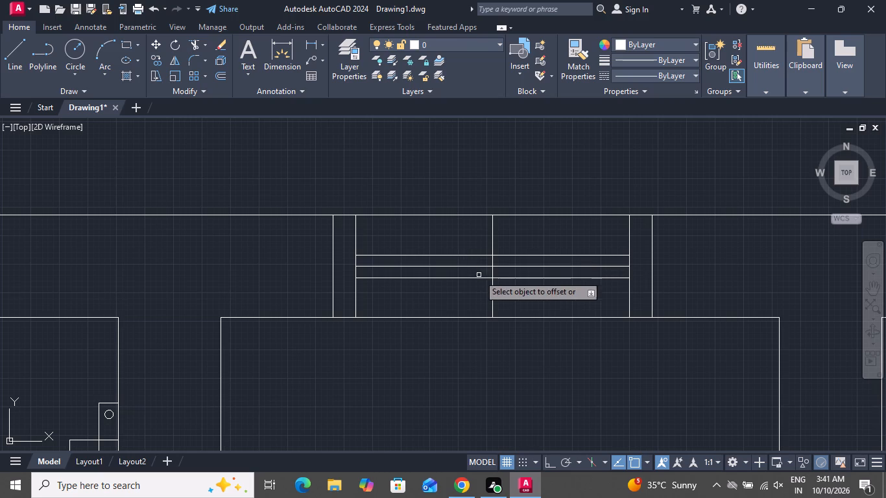
right_click(479, 305)
left_click(502, 324)
Delete the short line across the wall and the horizontal middle line from the small upper-wall window, leaving its two offset lines.
scroll(496, 305, "down", 4)
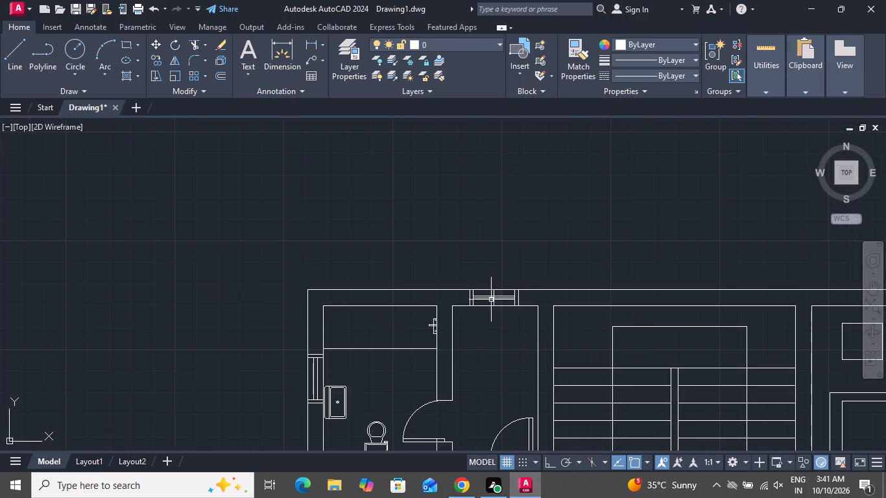
scroll(488, 254, "down", 3)
scroll(643, 287, "up", 3)
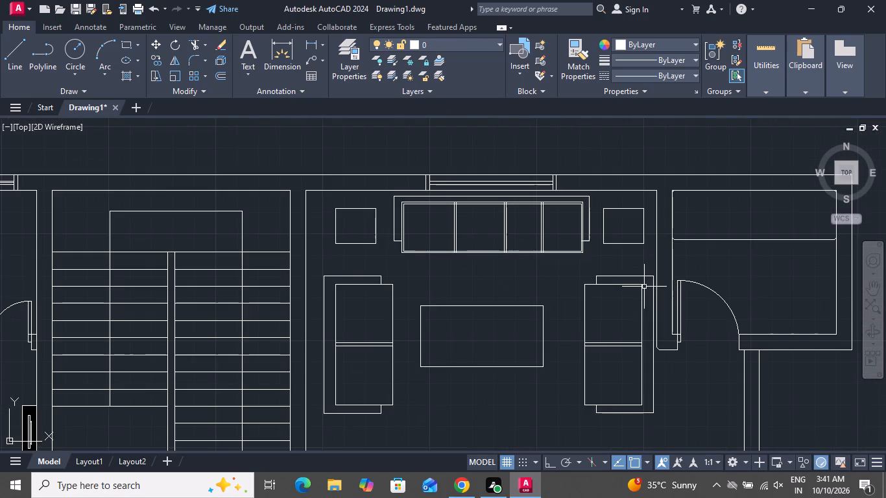
scroll(644, 287, "down", 4)
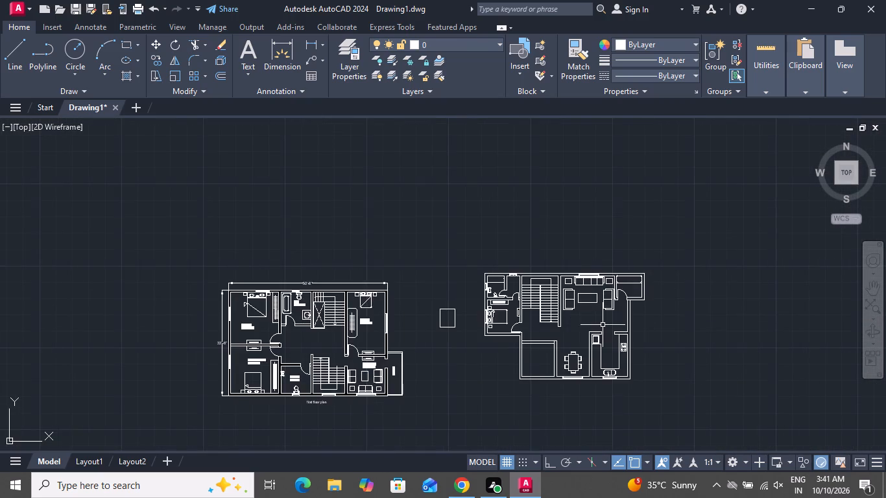
scroll(603, 325, "up", 3)
scroll(601, 305, "down", 1)
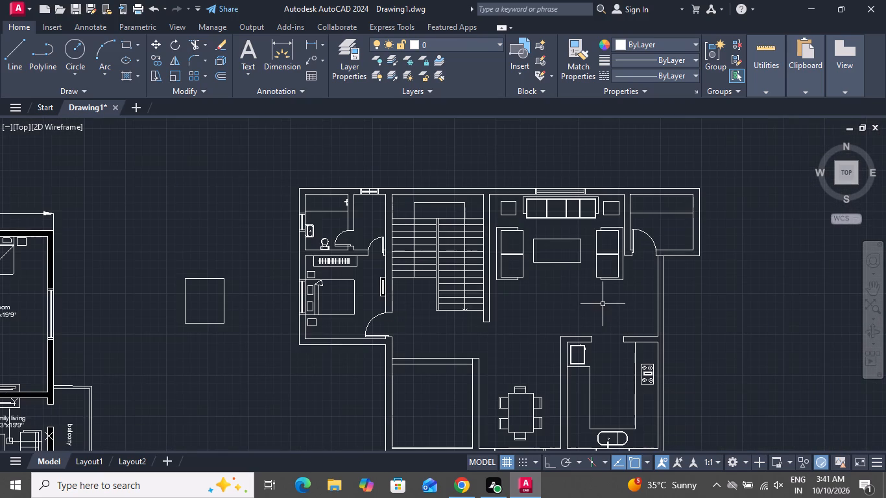
scroll(440, 205, "up", 3)
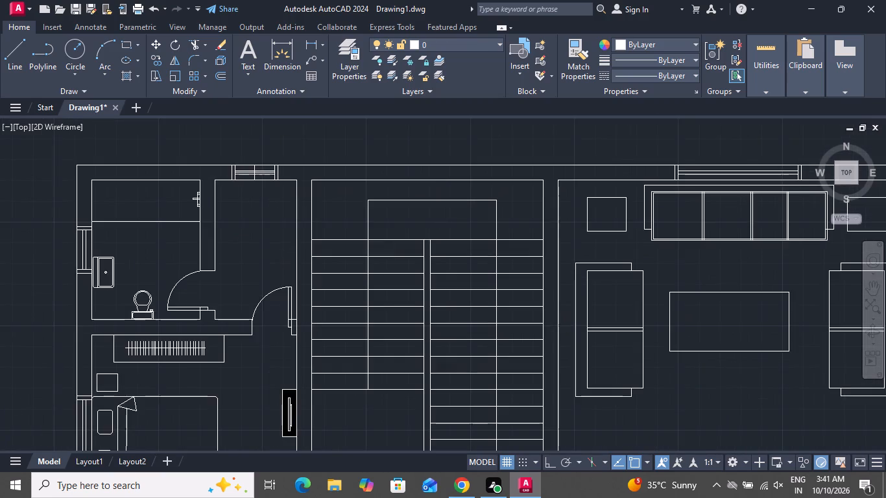
scroll(435, 233, "down", 2)
scroll(314, 193, "up", 2)
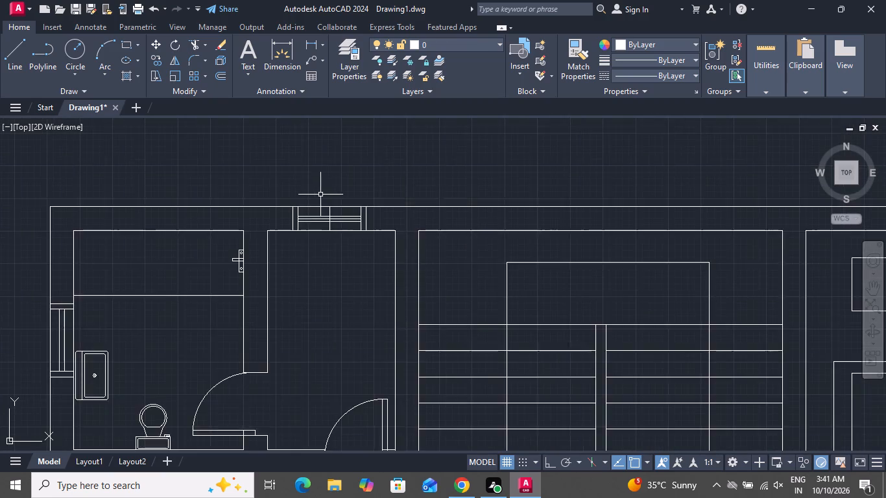
scroll(325, 211, "up", 5)
scroll(341, 241, "down", 1)
scroll(341, 241, "up", 1)
left_click(326, 250)
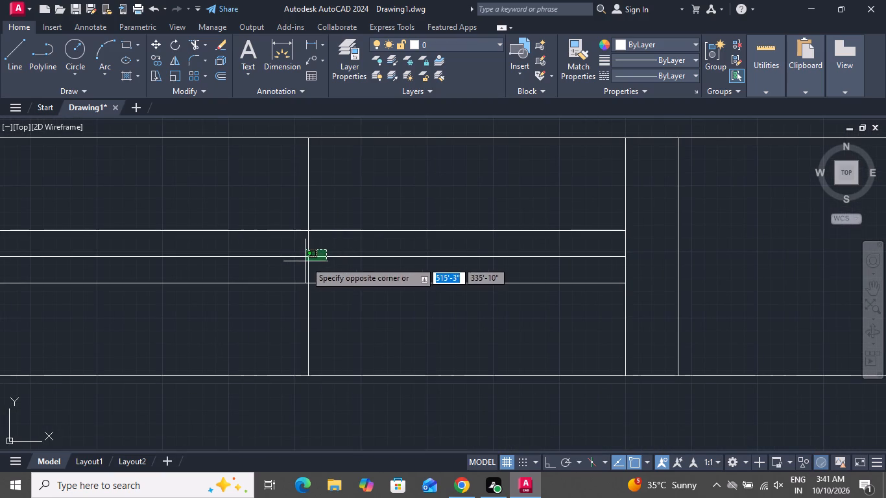
left_click(305, 261)
key("Delete")
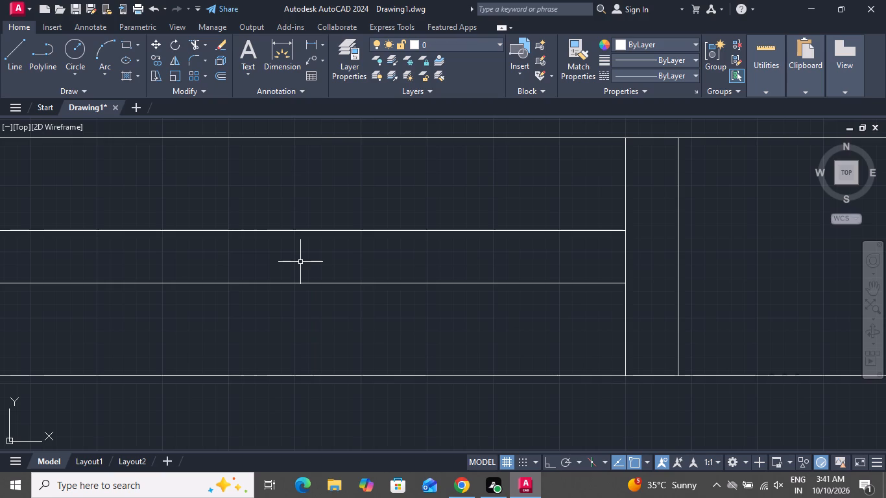
Draw a 9" horizontal line across the right outer wall of the small room beyond the living room, just below its rounded rectangle.
scroll(309, 270, "down", 1)
scroll(309, 270, "up", 1)
scroll(306, 276, "down", 4)
scroll(256, 311, "down", 4)
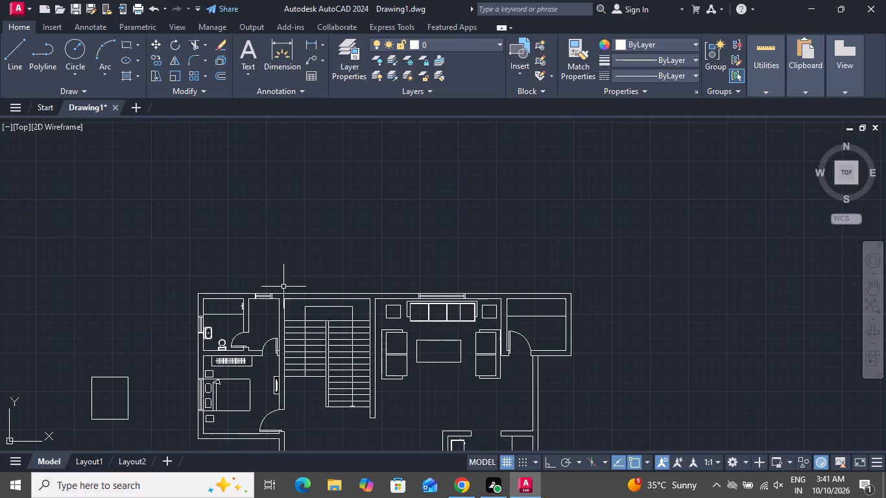
scroll(530, 287, "up", 1)
scroll(605, 359, "up", 2)
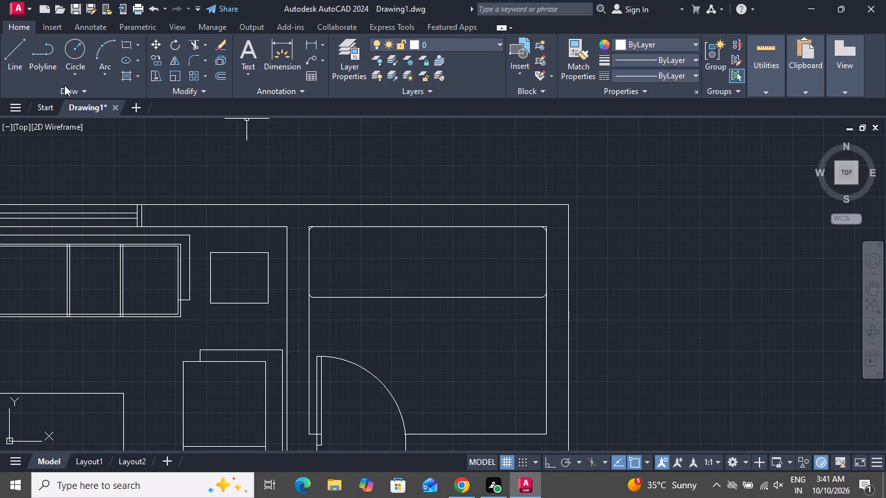
left_click(4, 50)
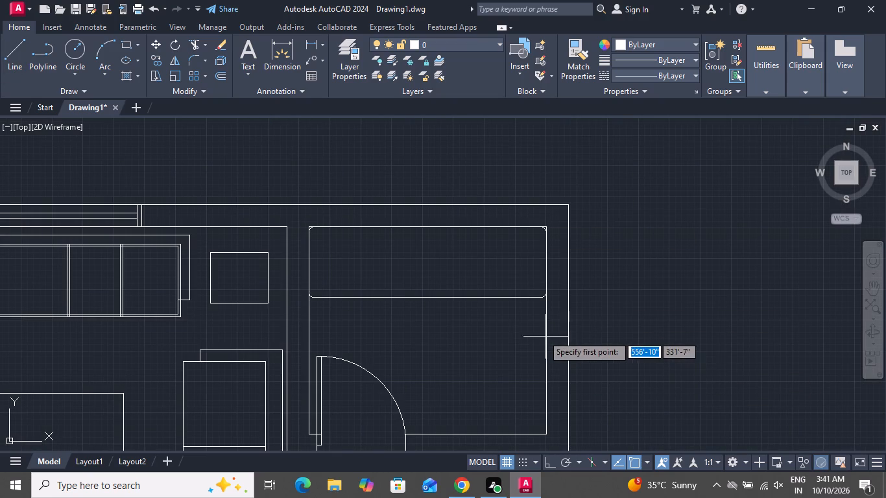
left_click(545, 331)
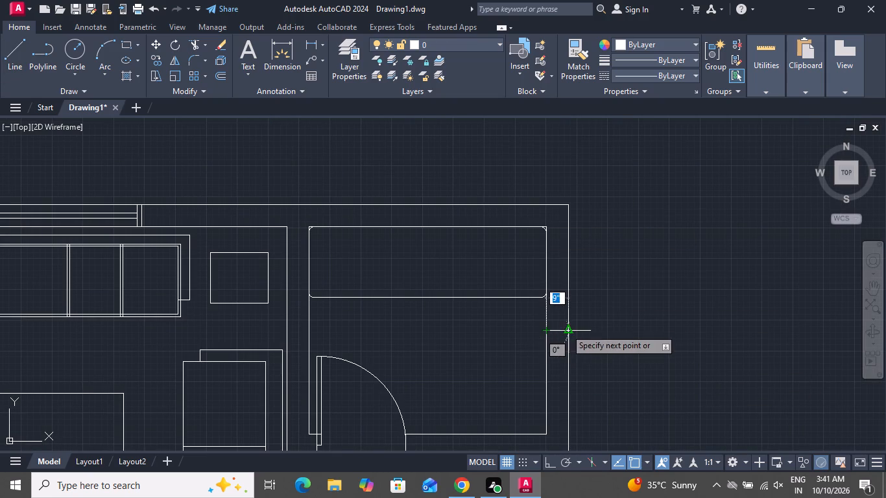
left_click(566, 329)
right_click(567, 329)
left_click(590, 352)
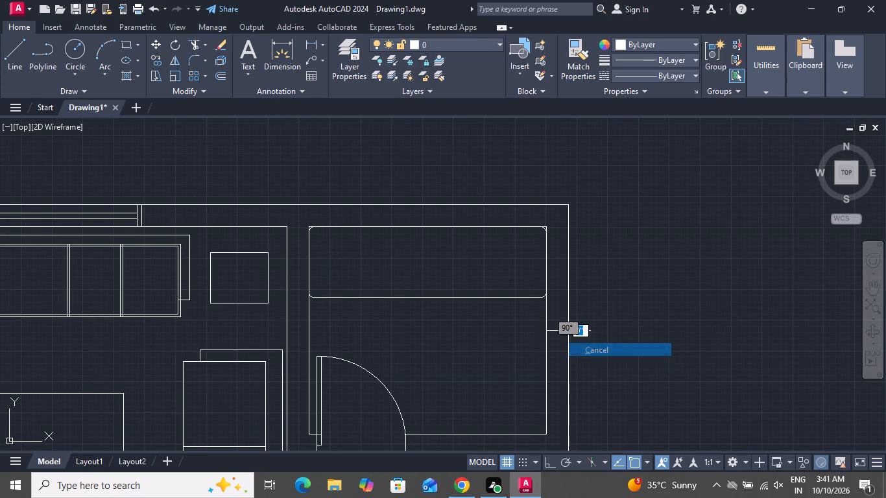
Offset the short line across the right outer wall by 1' to both sides to mark the window opening.
scroll(614, 345, "up", 3)
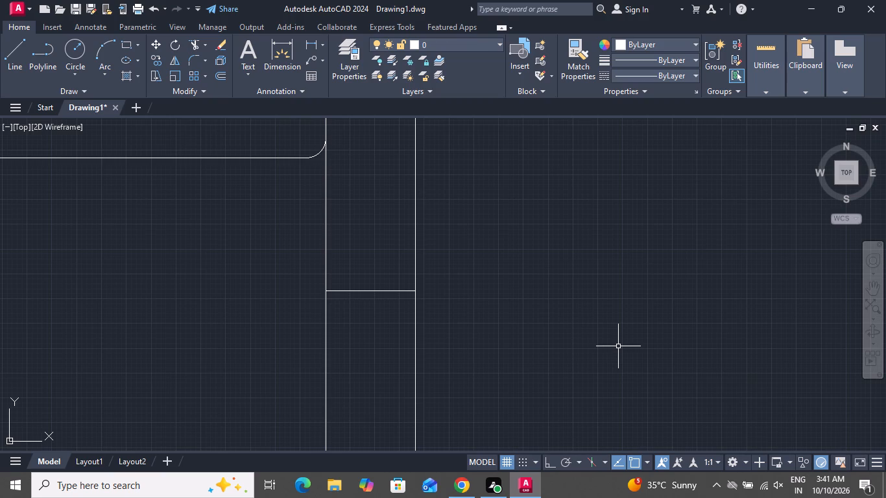
type("o")
key("space")
key("1")
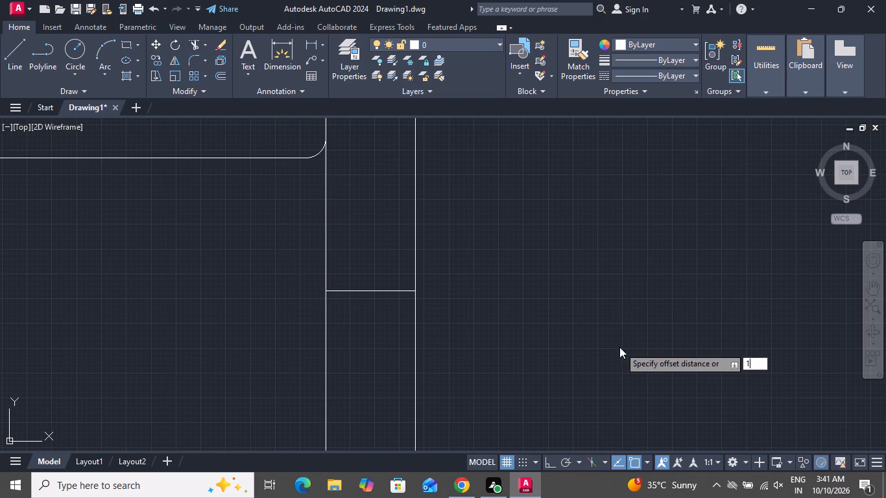
key("apostrophe")
key("Return")
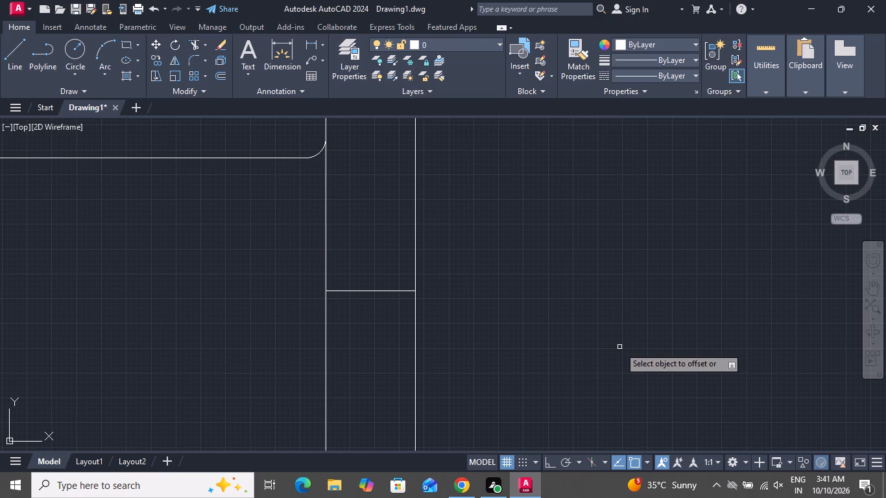
left_click(372, 292)
left_click(385, 368)
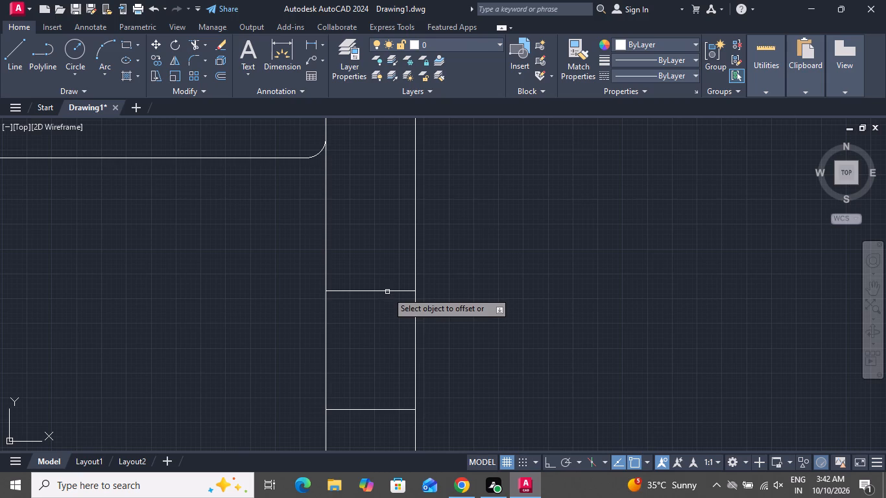
left_click(387, 291)
left_click(384, 228)
right_click(385, 228)
left_click(396, 245)
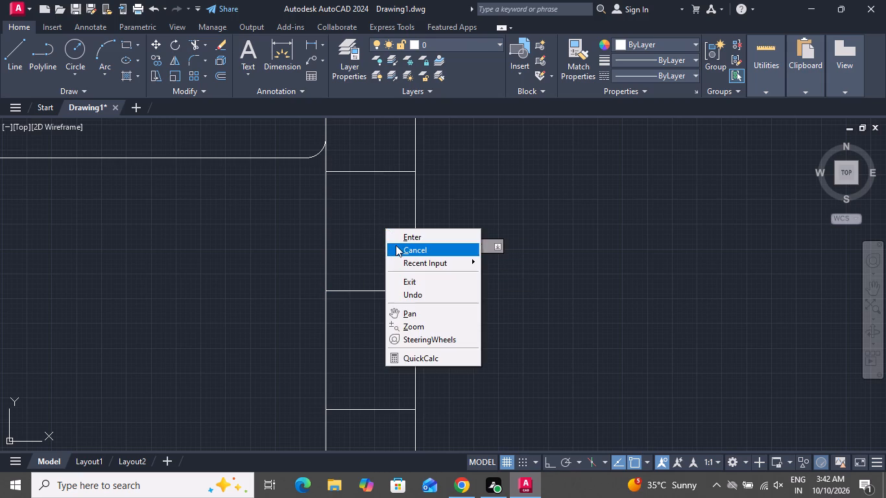
Offset the two end lines of the right-wall window opening outward by 2" each.
type("o")
key("space")
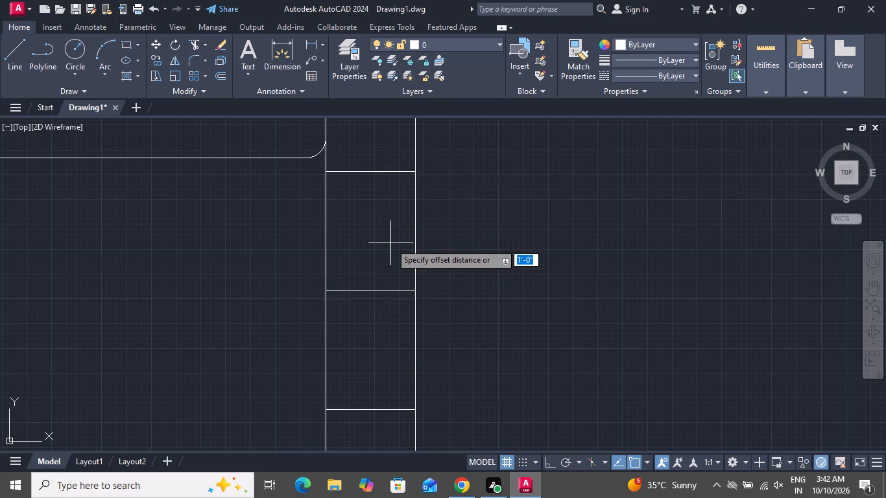
key("2")
key("shift+quotedbl")
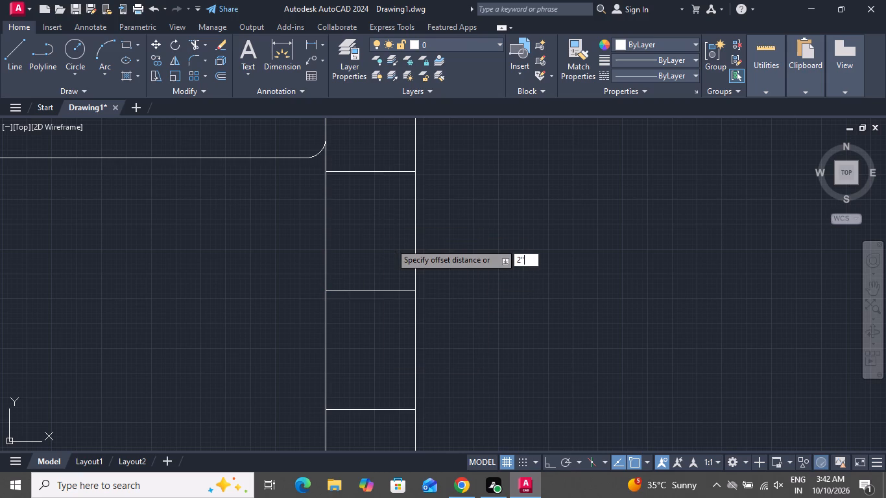
key("Return")
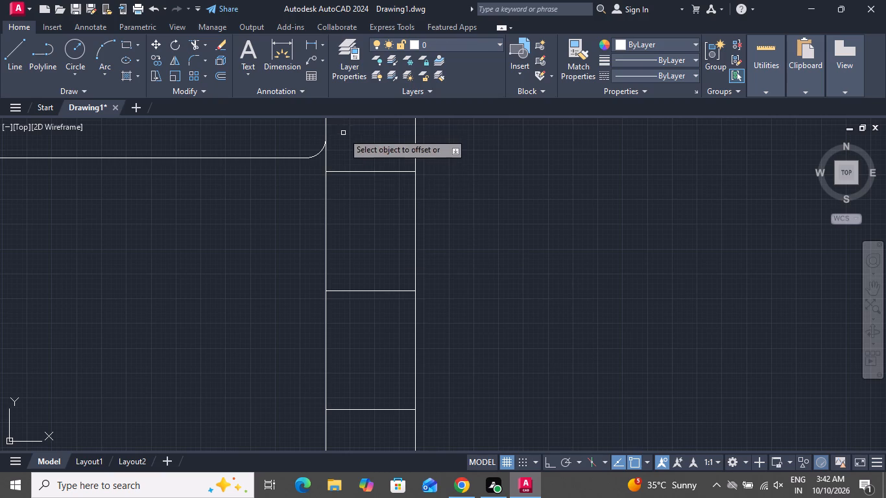
left_click(352, 174)
left_click(355, 136)
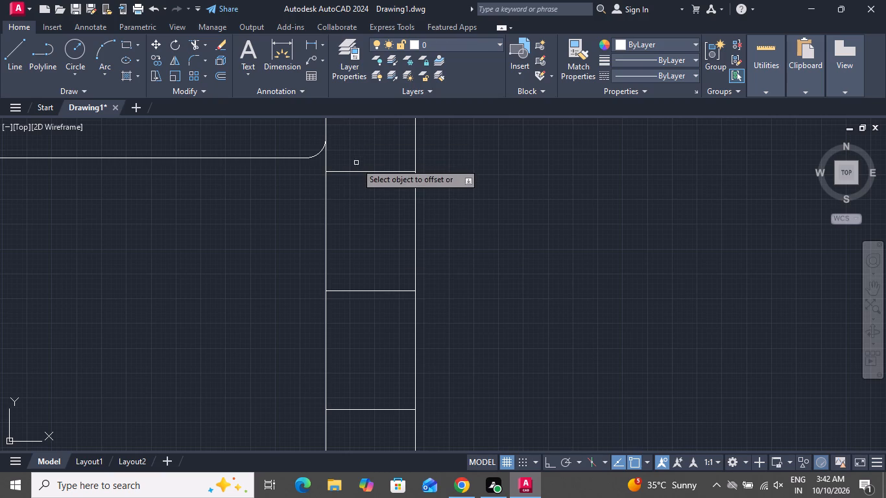
left_click(357, 172)
left_click_drag(365, 146, 366, 152)
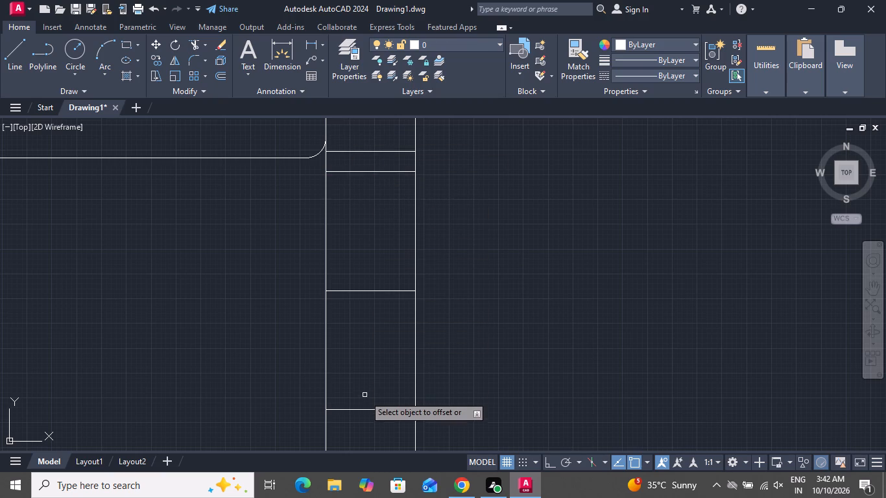
left_click_drag(366, 409, 360, 426)
left_click(344, 458)
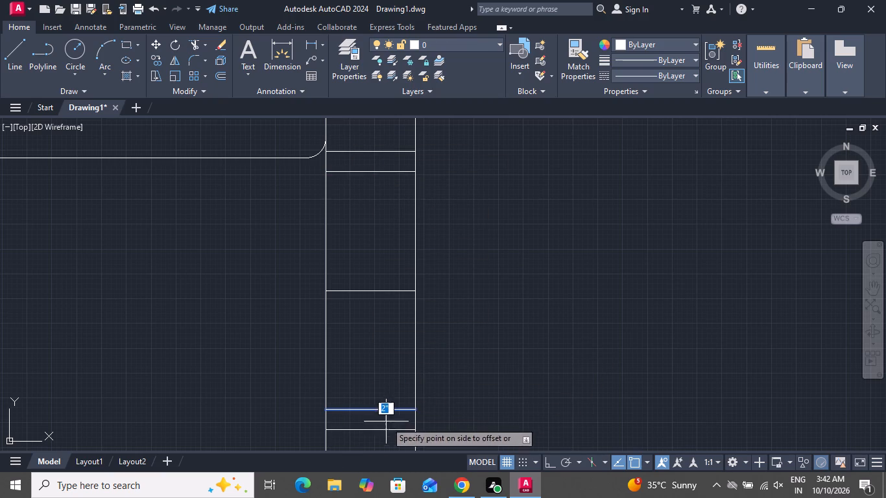
left_click(382, 430)
right_click(481, 313)
left_click(499, 339)
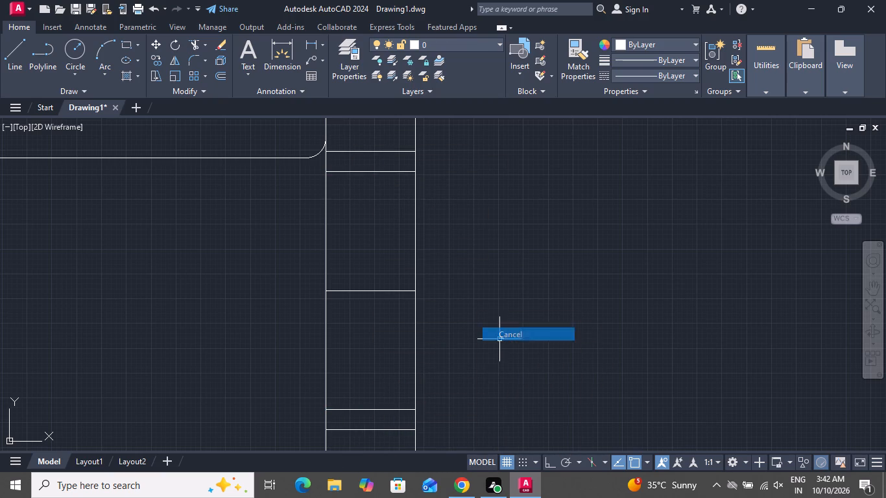
Draw a vertical line along the middle of the right outer wall, joining the midpoints of the window's two inner end lines.
scroll(490, 269, "down", 3)
left_click(7, 51)
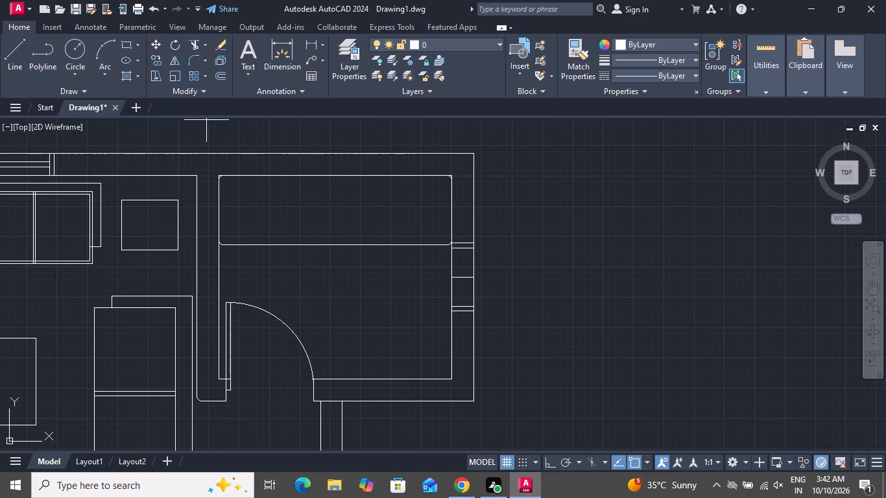
scroll(501, 261, "up", 2)
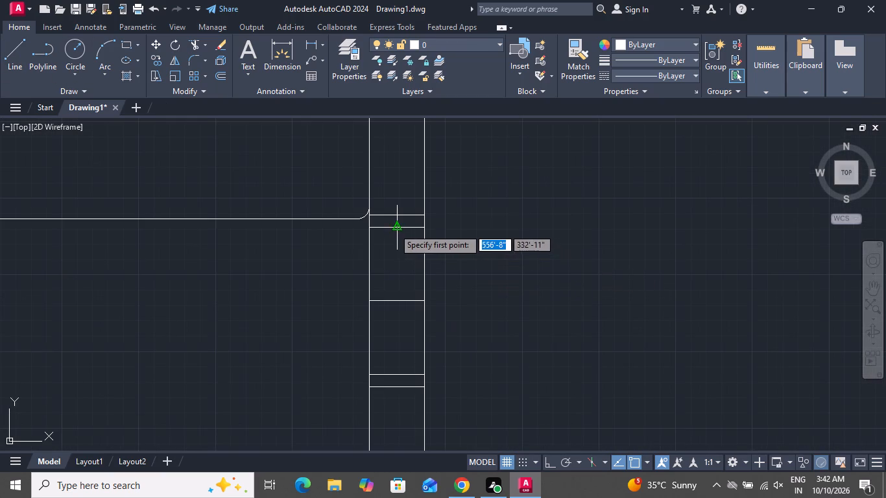
left_click(394, 228)
left_click(396, 373)
right_click(400, 357)
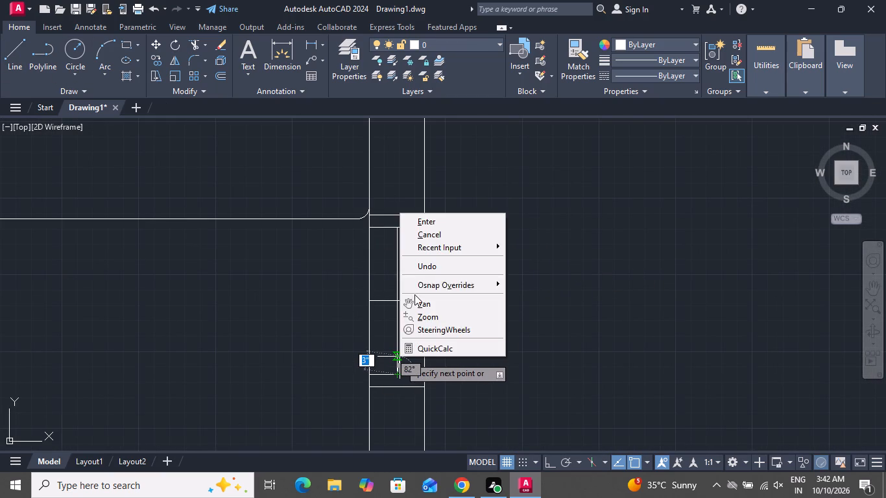
left_click(420, 230)
Offset the vertical centre line of the small room's right-wall window by 1" to both sides.
type("o")
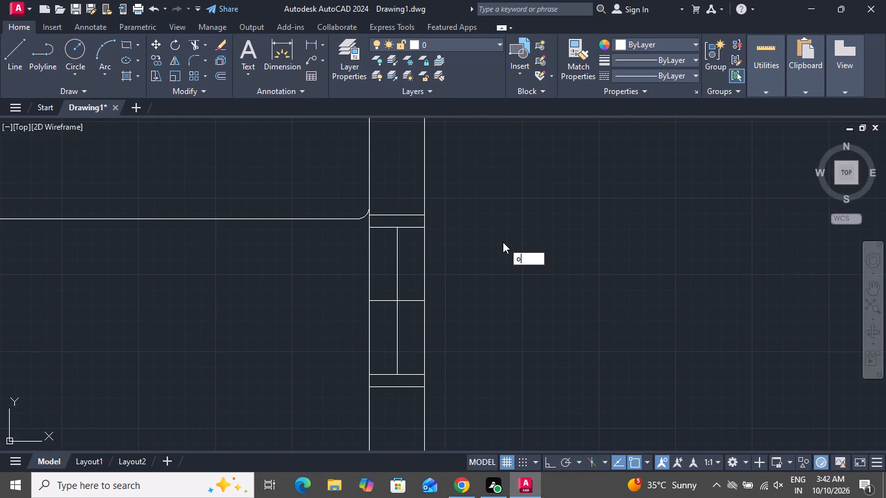
key("space")
key("1")
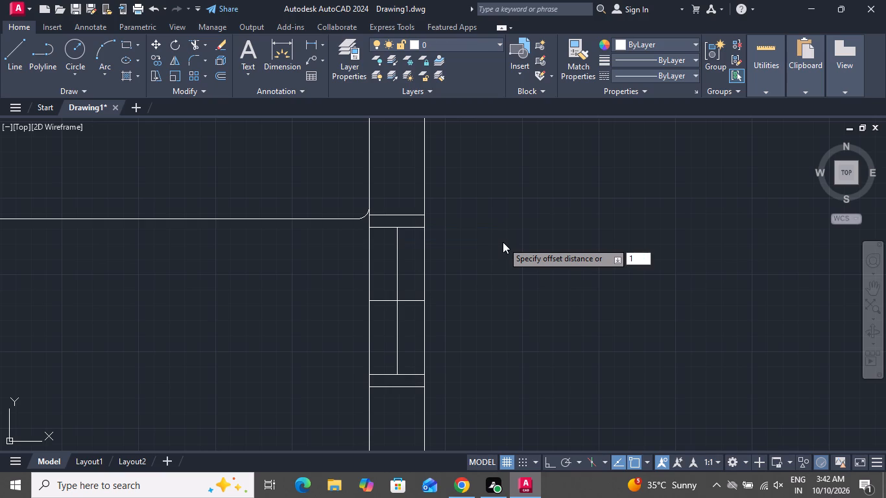
key("shift+quotedbl")
key("Return")
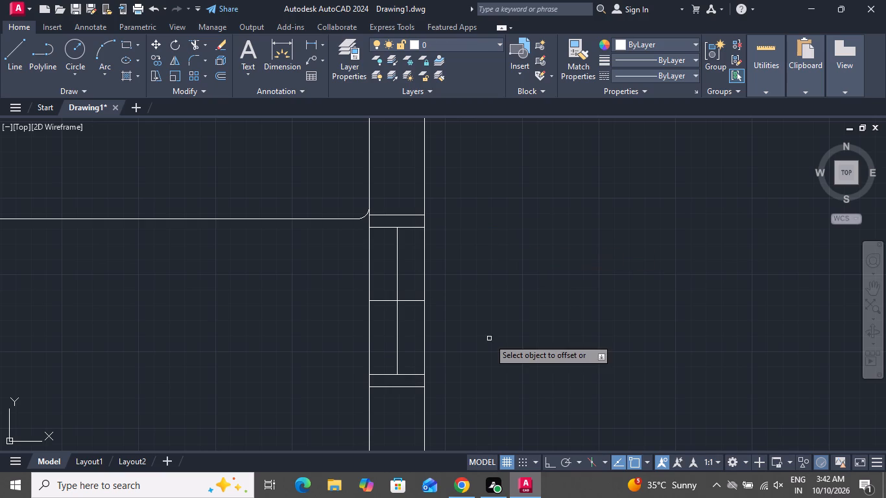
left_click(395, 268)
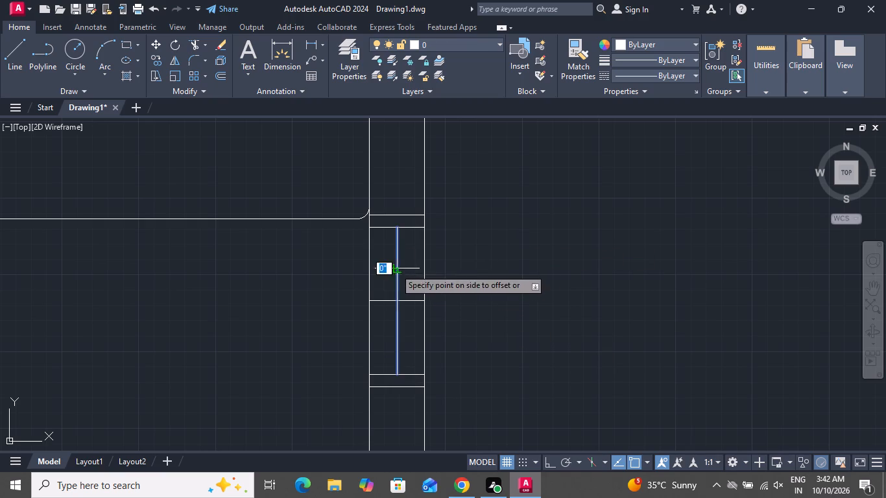
left_click(433, 268)
left_click(397, 278)
left_click(378, 279)
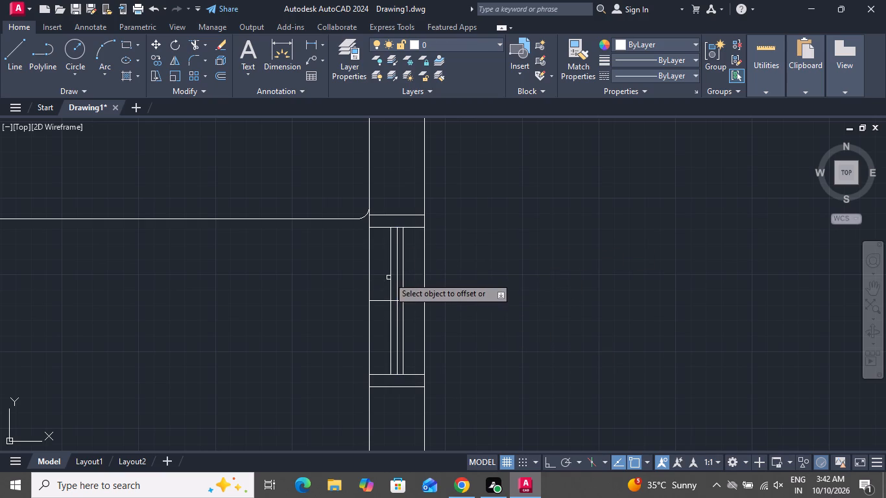
right_click(382, 267)
left_click(401, 281)
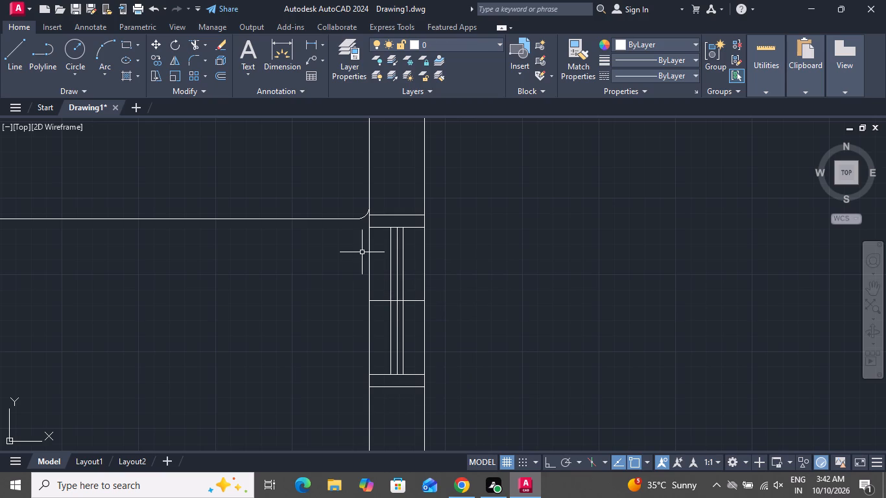
Delete the original vertical centre line and the short horizontal line crossing the middle of the small room's window.
type("tr")
key("Escape")
scroll(385, 320, "up", 4)
left_click(463, 188)
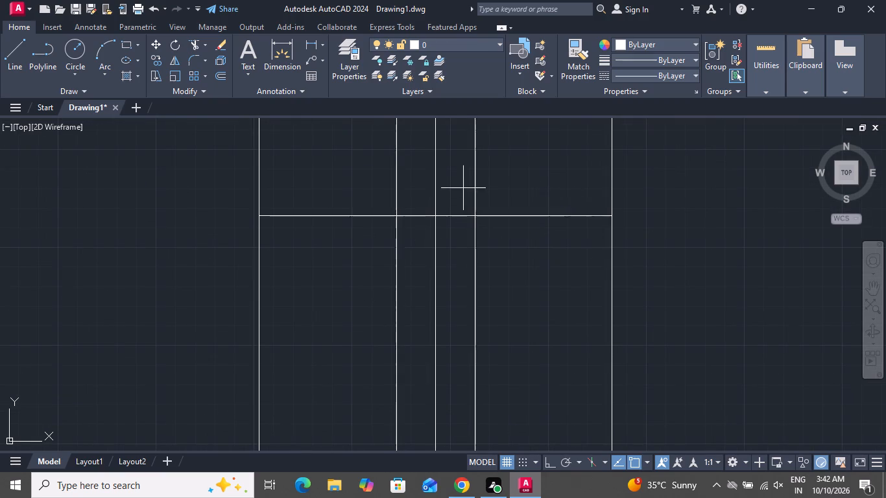
left_click(424, 250)
key("Delete")
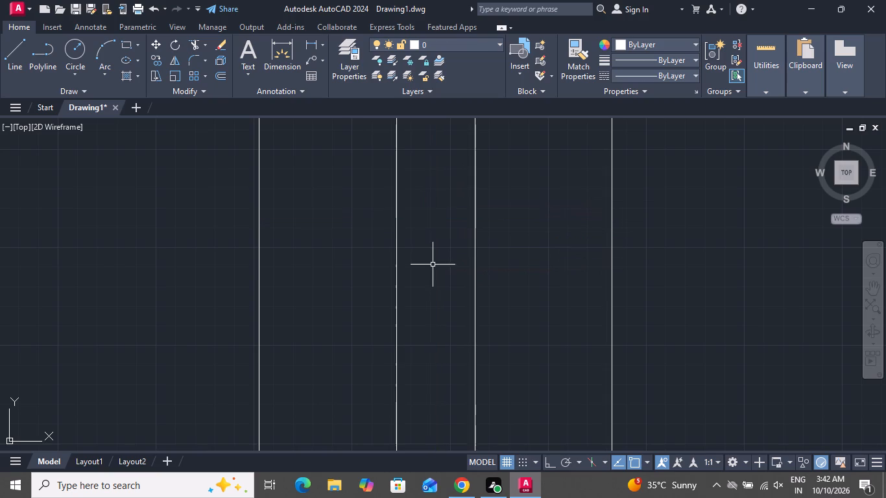
Draw a 9" horizontal line across the kitchen's right outer wall, starting at the midpoint of its inner face below the stove.
scroll(396, 259, "up", 1)
scroll(396, 259, "down", 7)
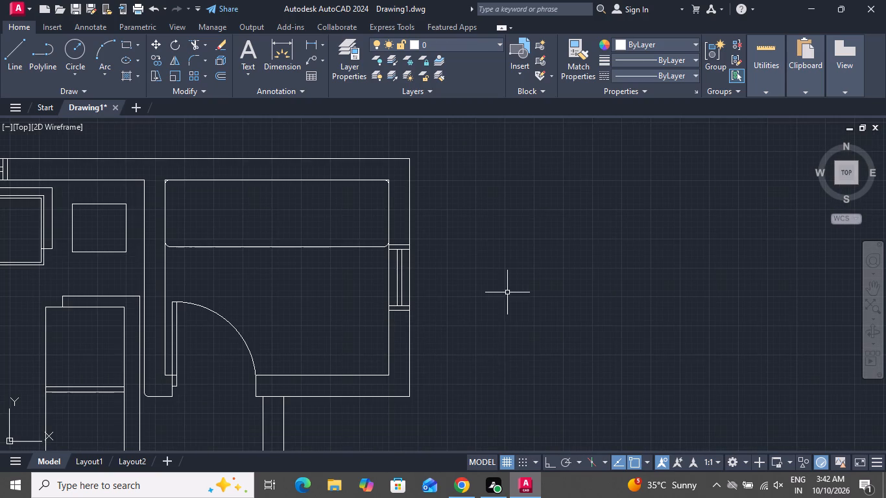
scroll(507, 292, "up", 1)
scroll(508, 287, "down", 1)
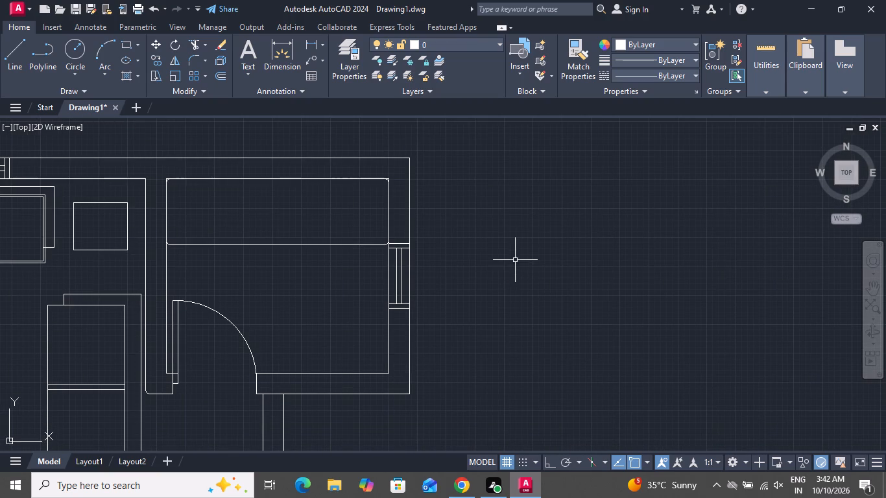
scroll(537, 238, "down", 1)
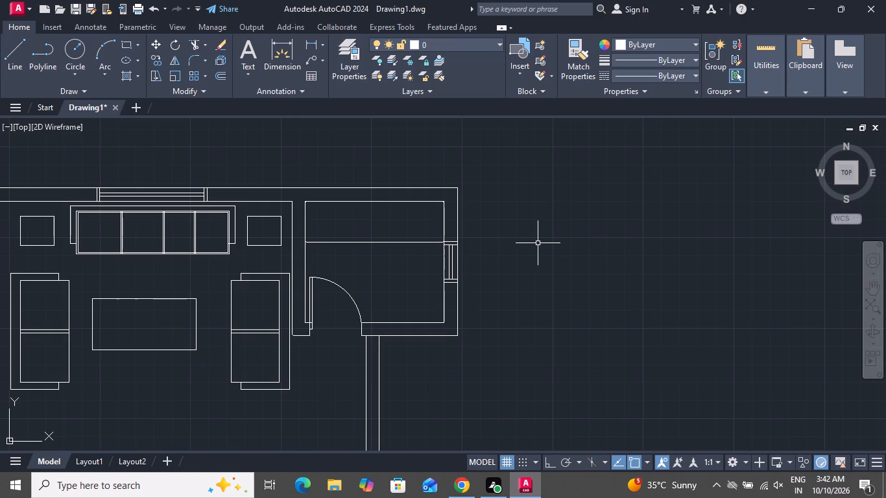
scroll(538, 243, "down", 3)
scroll(510, 354, "up", 2)
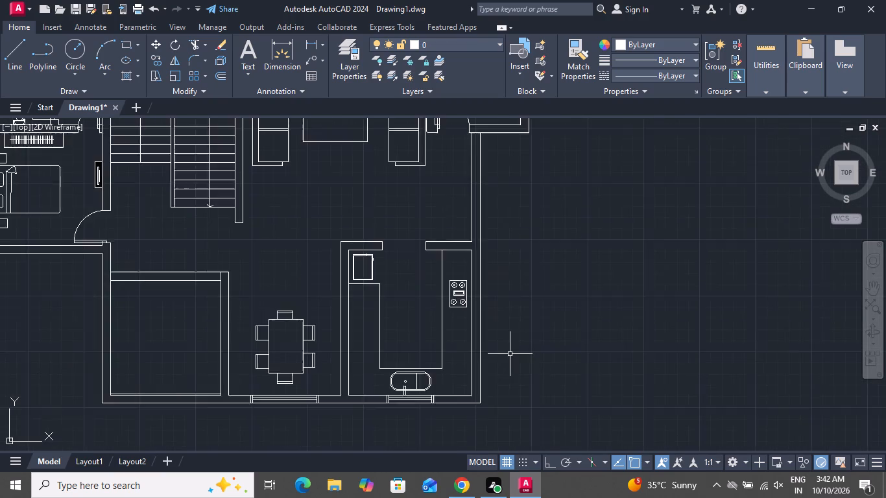
scroll(510, 354, "up", 1)
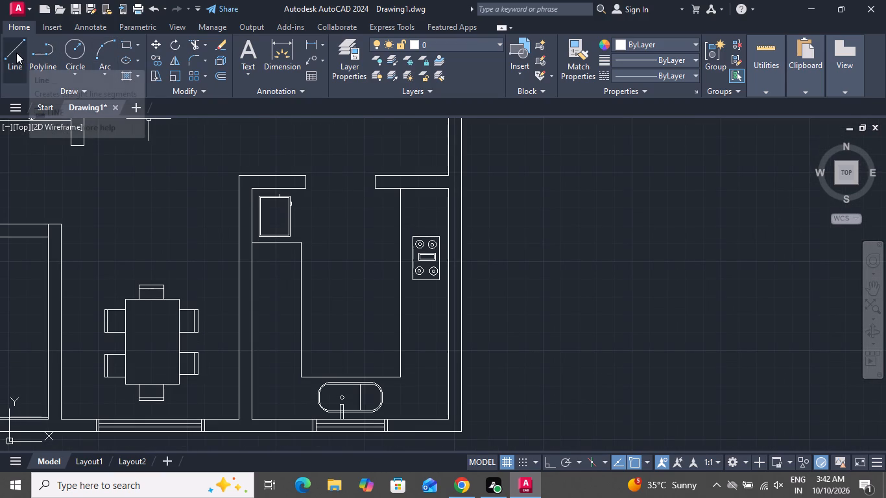
left_click(16, 53)
scroll(485, 383, "up", 2)
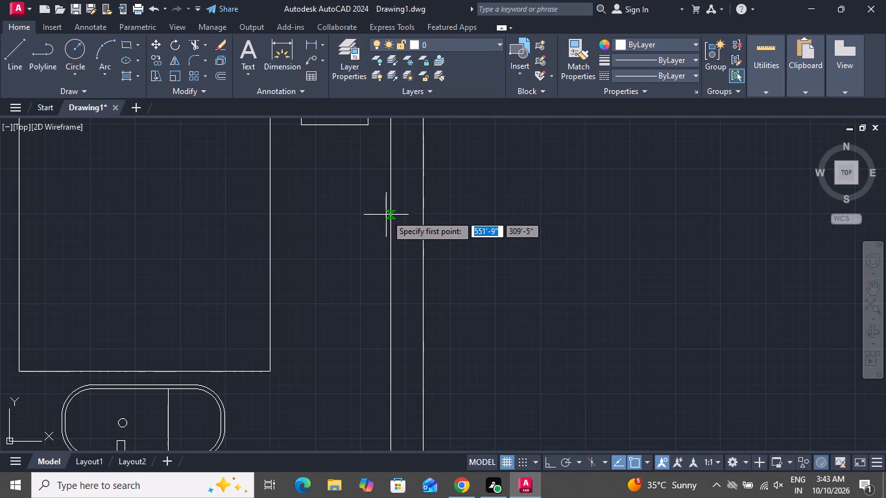
scroll(392, 280, "down", 1)
scroll(392, 281, "up", 1)
scroll(398, 280, "down", 3)
scroll(396, 283, "up", 1)
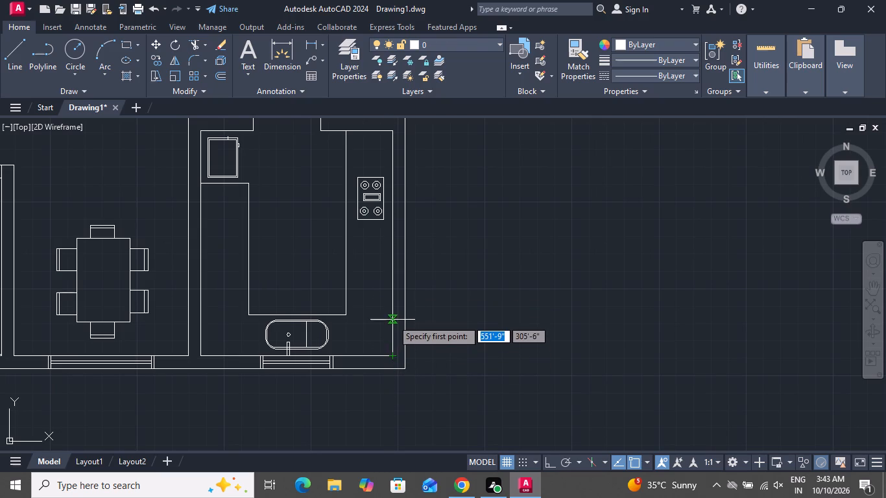
left_click(394, 243)
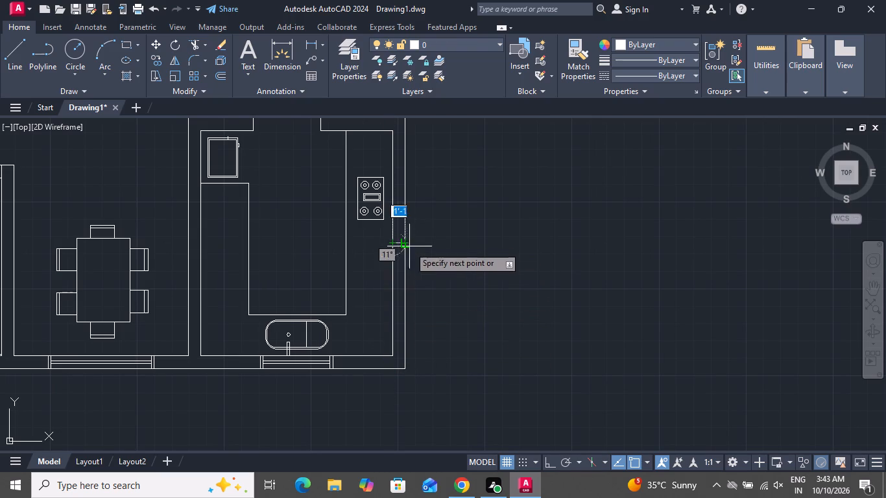
scroll(405, 244, "down", 1)
scroll(407, 245, "up", 1)
scroll(407, 245, "down", 1)
scroll(409, 246, "up", 1)
scroll(411, 248, "down", 1)
scroll(411, 248, "up", 1)
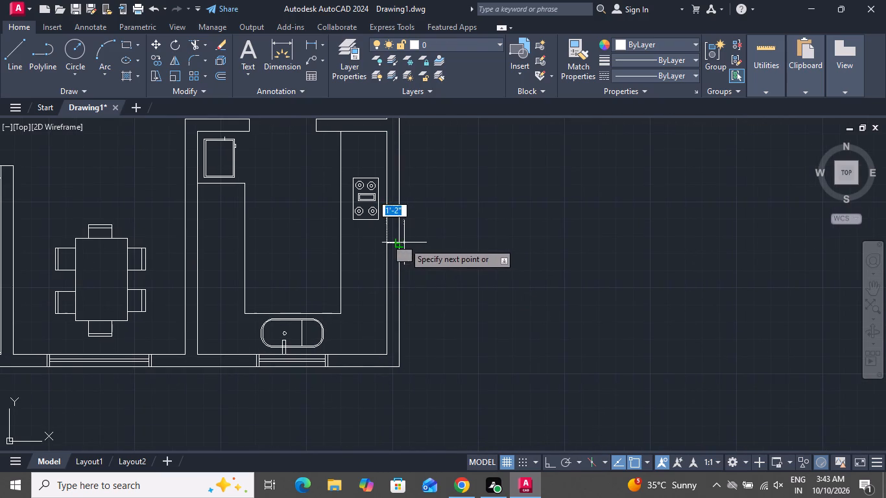
scroll(403, 244, "down", 1)
scroll(402, 244, "up", 1)
scroll(402, 244, "down", 1)
scroll(401, 244, "up", 1)
scroll(401, 244, "down", 1)
scroll(401, 244, "up", 5)
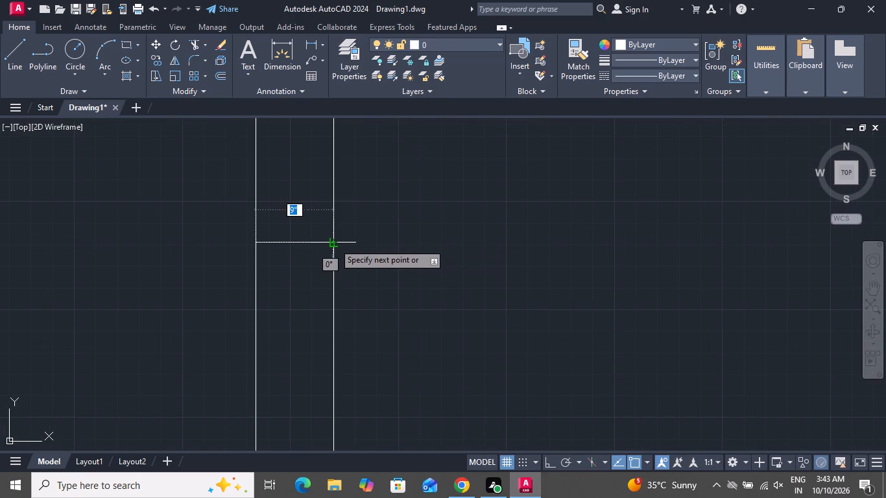
left_click(334, 243)
right_click(333, 243)
left_click(356, 259)
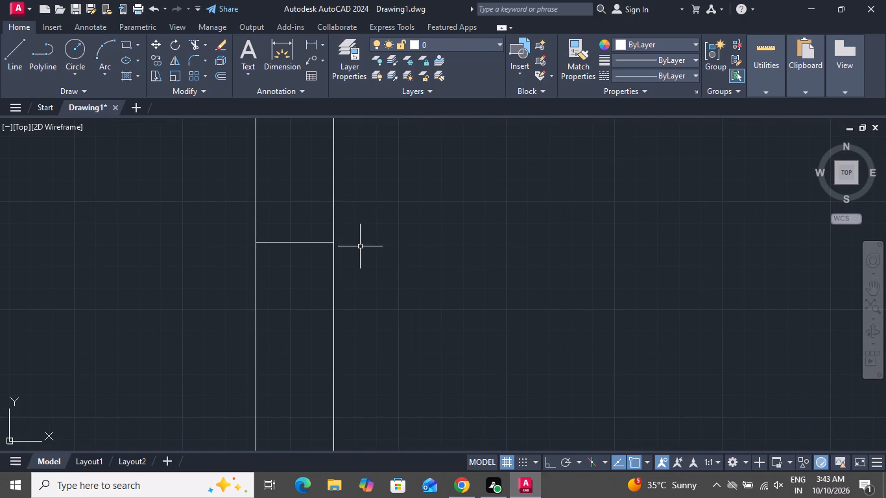
Offset the short line across the kitchen's right outer wall by 3' to both sides to mark the window opening.
key("o")
key("space")
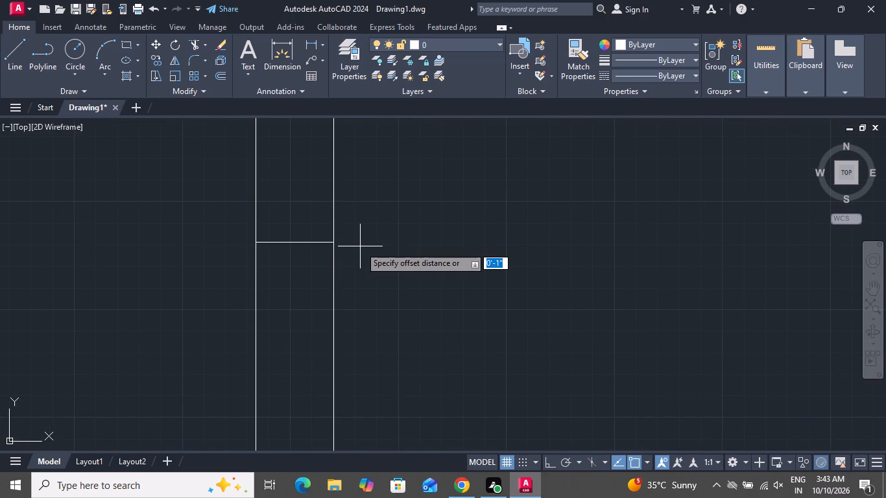
key("3")
key("apostrophe")
key("Return")
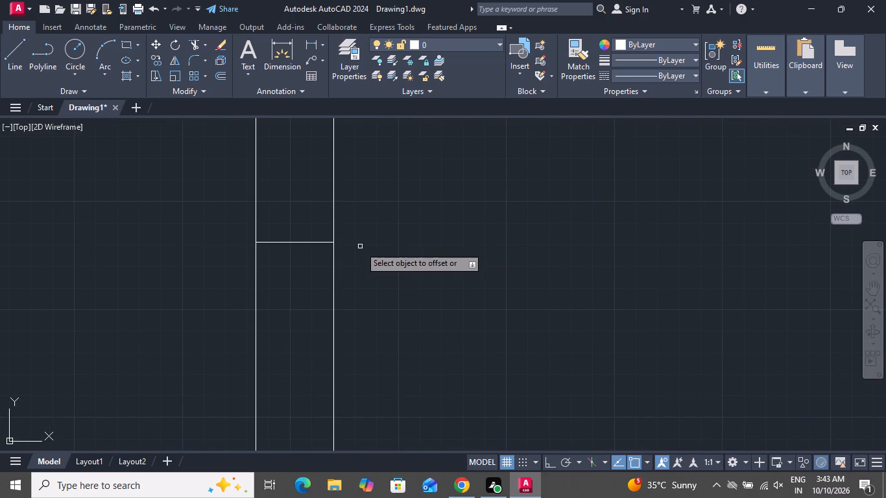
scroll(360, 246, "down", 5)
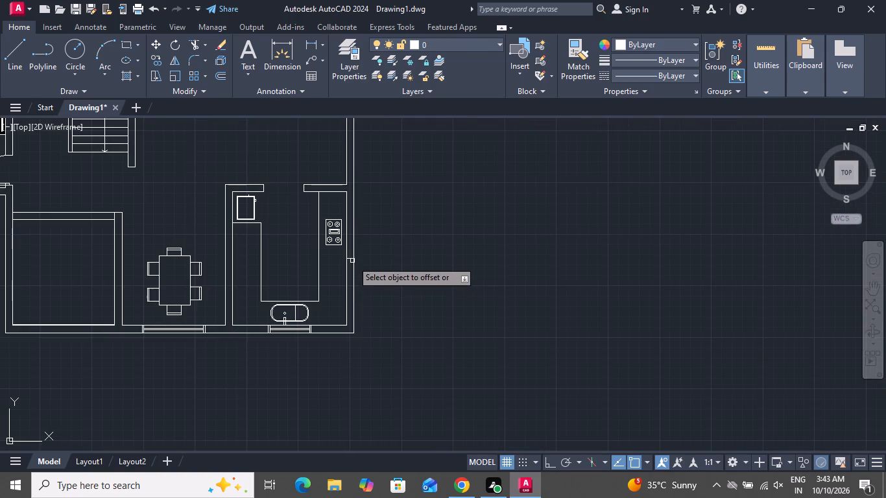
scroll(353, 250, "up", 4)
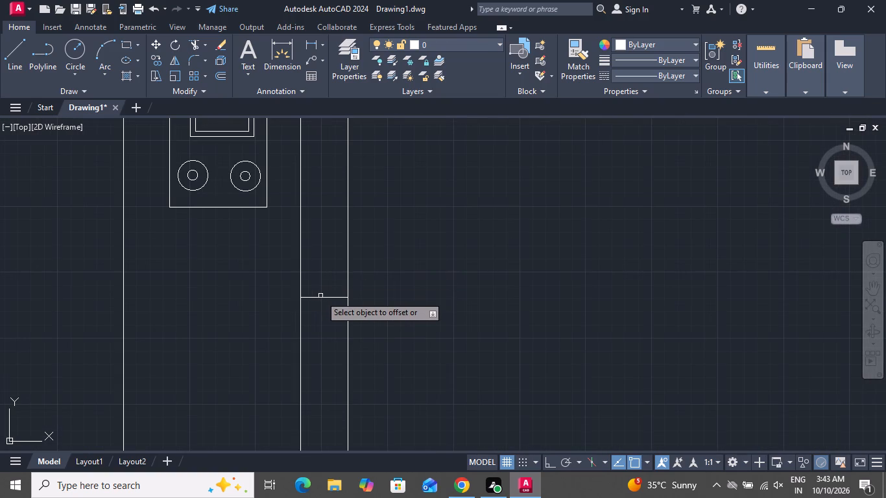
left_click(322, 296)
left_click(338, 255)
left_click(333, 297)
left_click(321, 329)
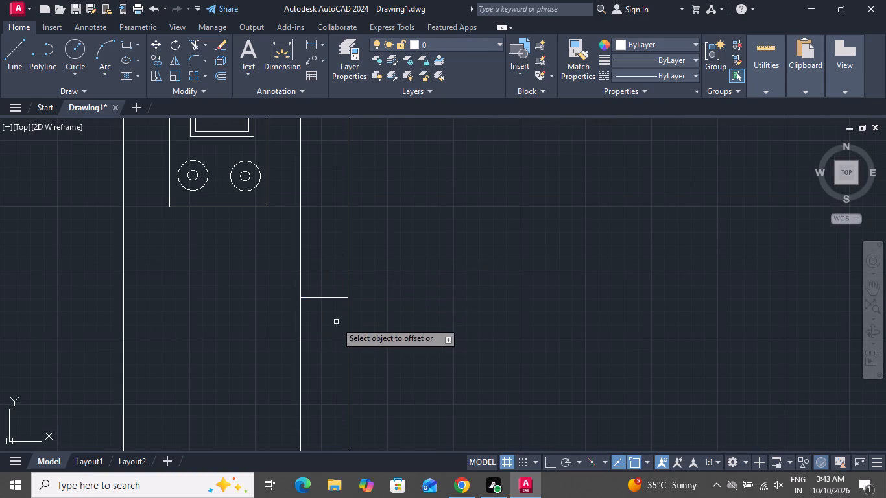
scroll(357, 310, "down", 3)
right_click(406, 317)
left_click(435, 339)
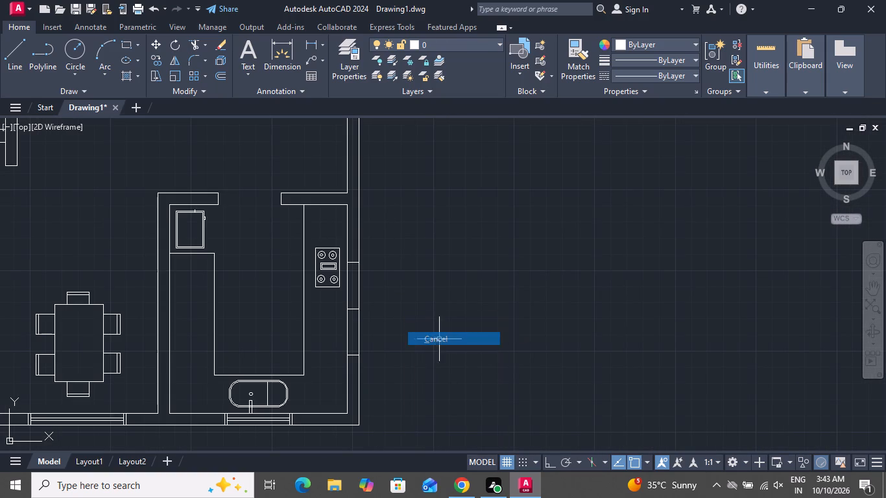
Offset the two end lines of the kitchen's right-wall window opening outward by 2" each.
type("o")
key("space")
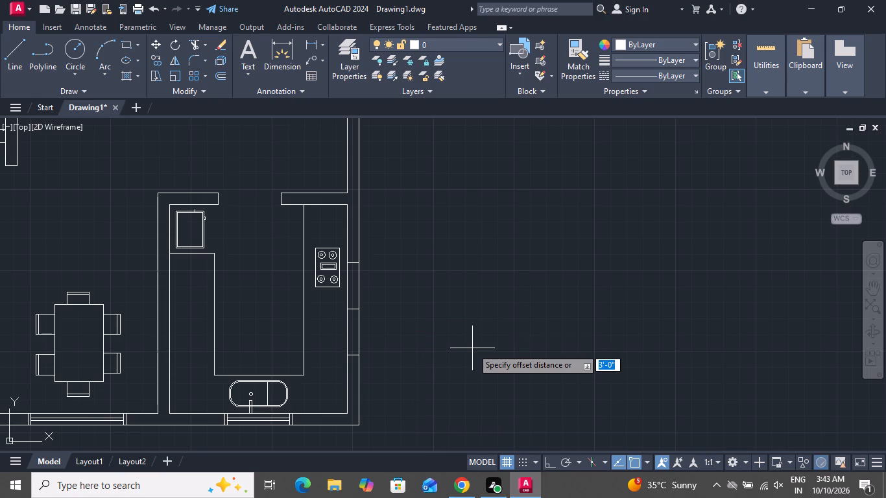
key("2")
key("shift+quotedbl")
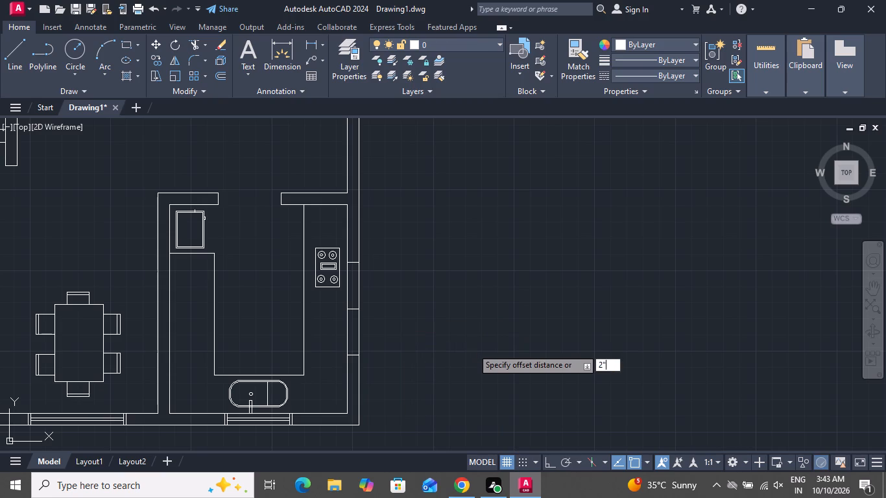
key("Return")
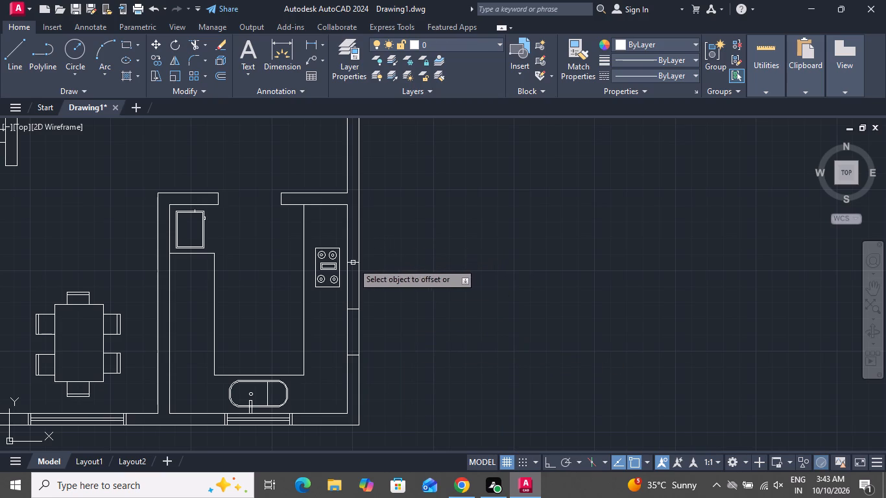
left_click(351, 263)
left_click_drag(359, 238, 361, 245)
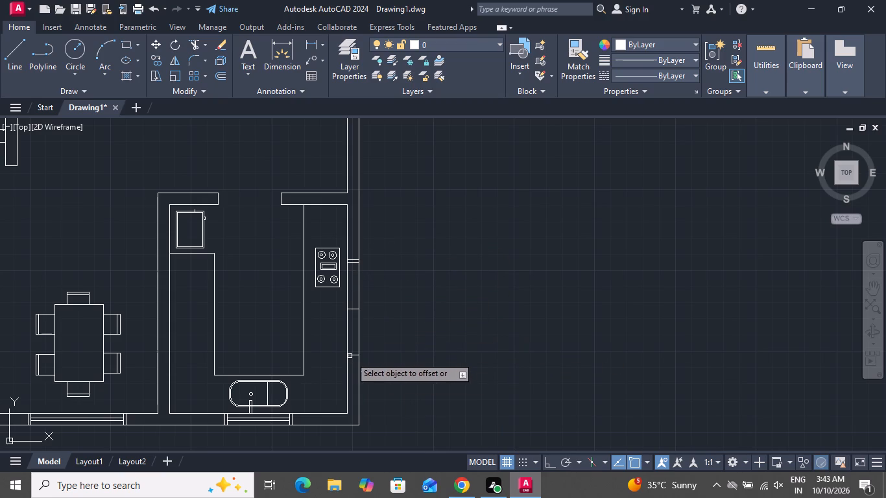
left_click(353, 357)
left_click(352, 367)
right_click(380, 331)
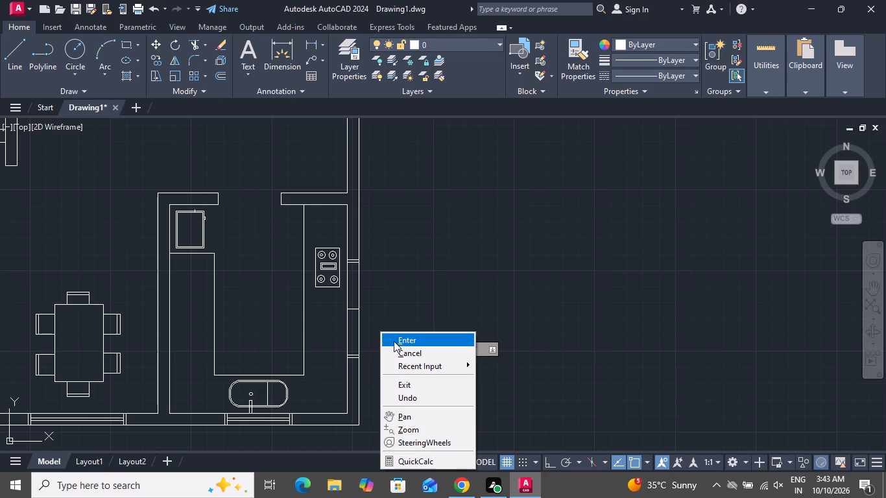
left_click(396, 346)
Draw a vertical centre line about 6' long between the midpoints of the inner end lines of the kitchen's right-wall window.
left_click(12, 50)
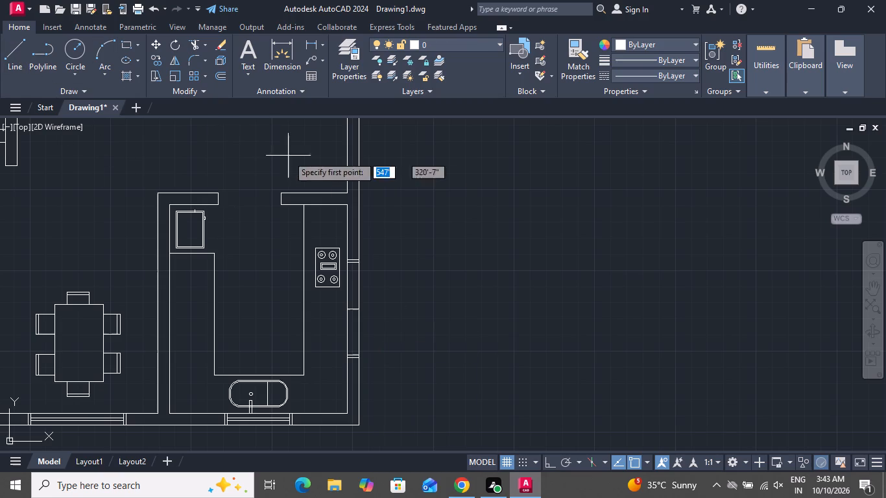
scroll(385, 273, "up", 3)
scroll(259, 254, "up", 2)
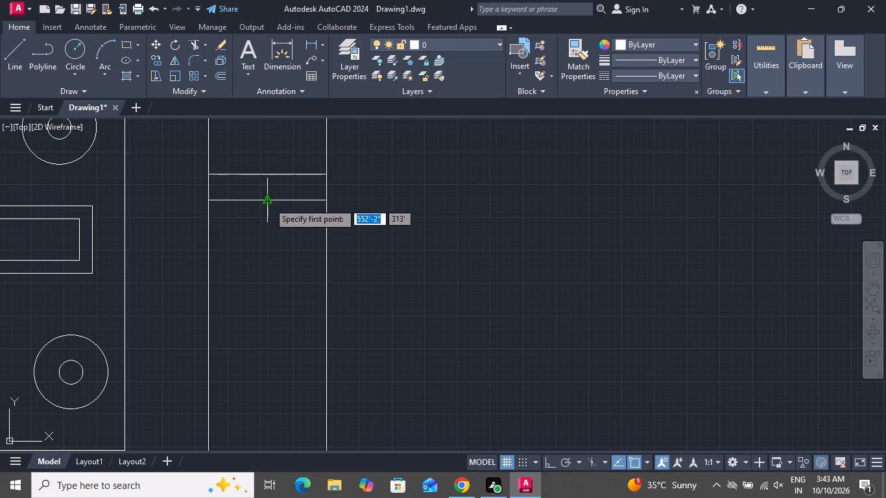
left_click(270, 202)
scroll(316, 278, "down", 2)
scroll(318, 265, "up", 1)
scroll(322, 259, "down", 1)
scroll(395, 224, "down", 3)
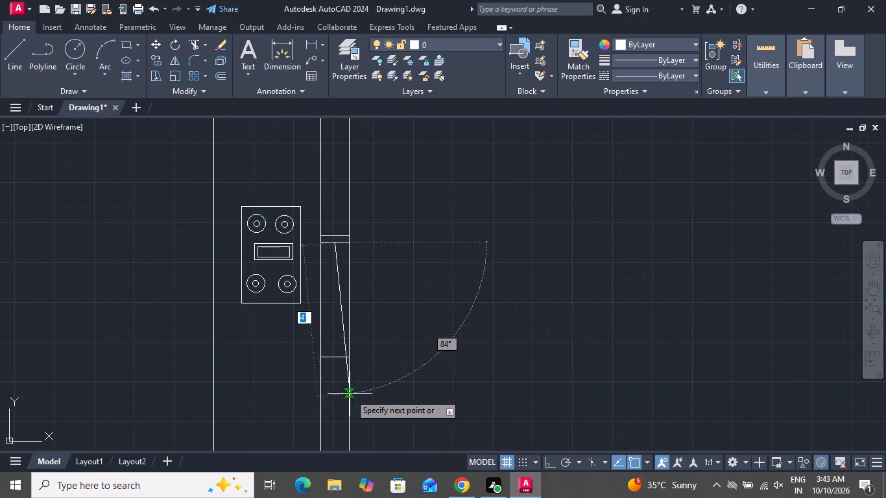
scroll(350, 300, "down", 3)
scroll(350, 300, "up", 1)
scroll(336, 372, "down", 1)
scroll(336, 372, "up", 3)
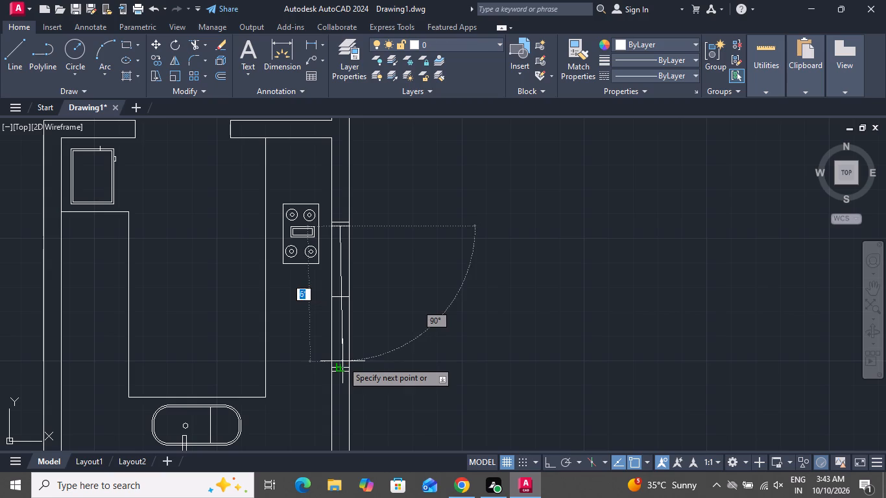
left_click(341, 367)
right_click(391, 322)
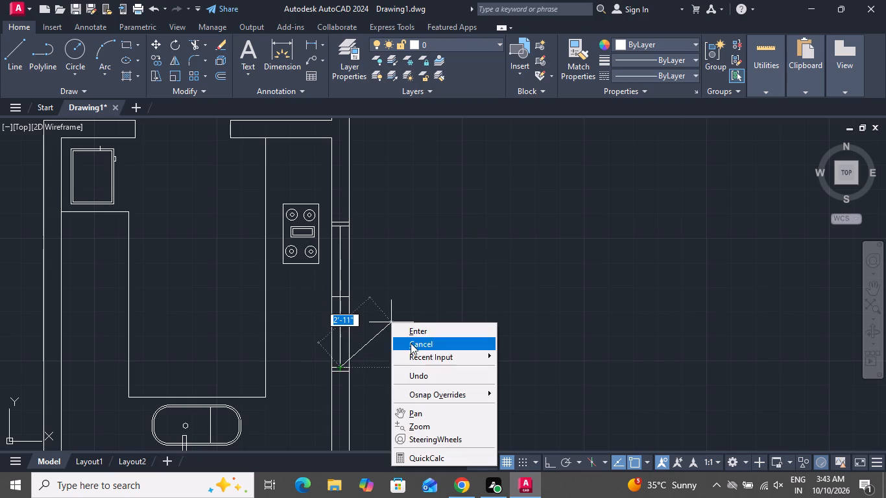
left_click(418, 350)
left_click(420, 340)
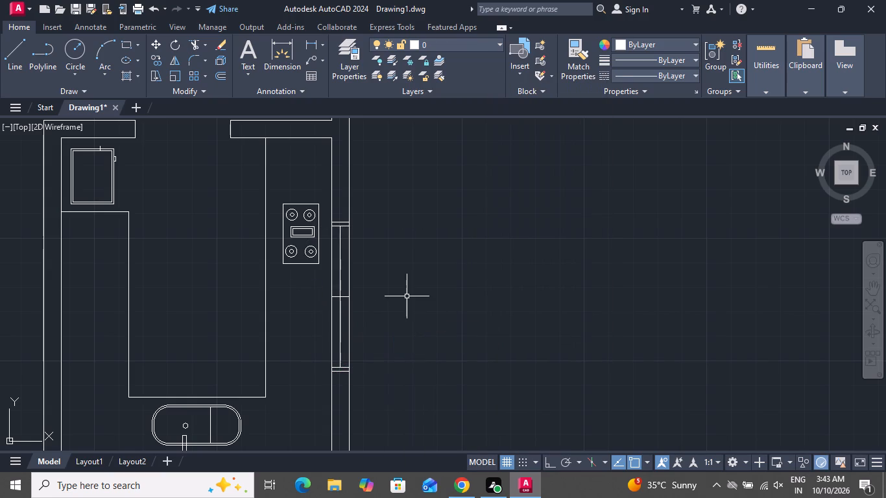
Offset the vertical centre line of the kitchen's right-wall window by 1" to both sides.
type("o")
key("space")
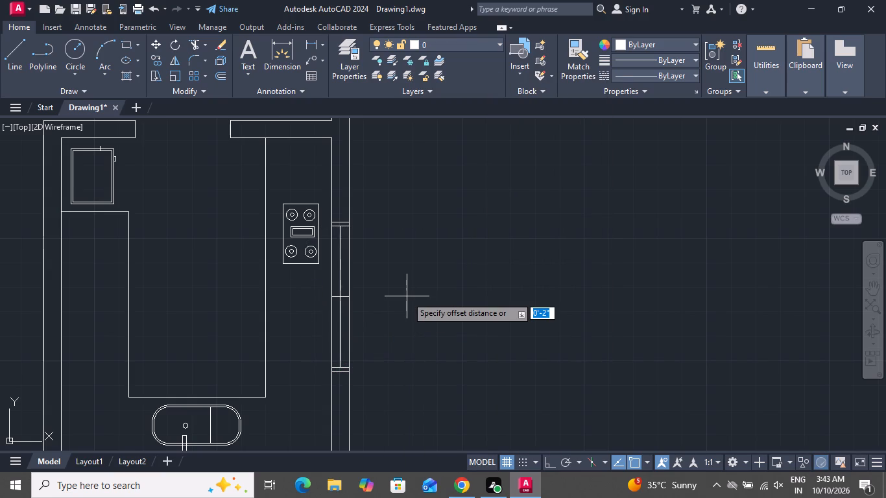
key("1")
key("shift+quotedbl")
key("Return")
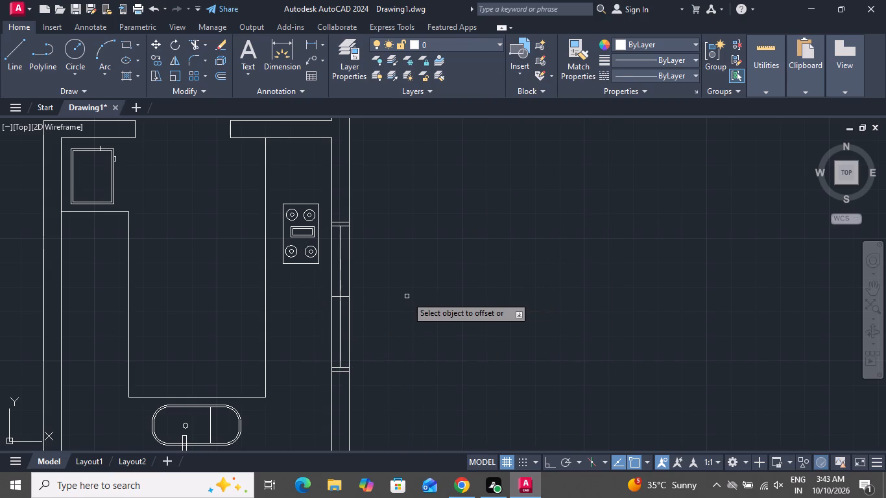
scroll(357, 274, "up", 4)
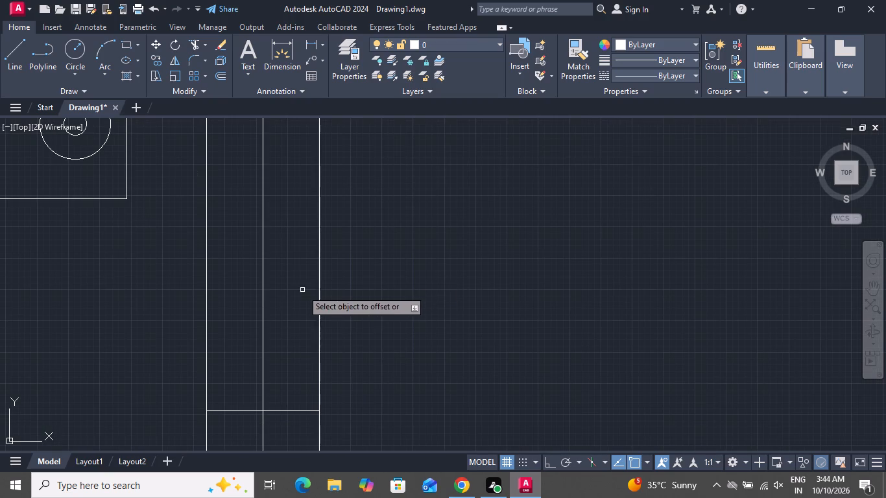
double_click(263, 302)
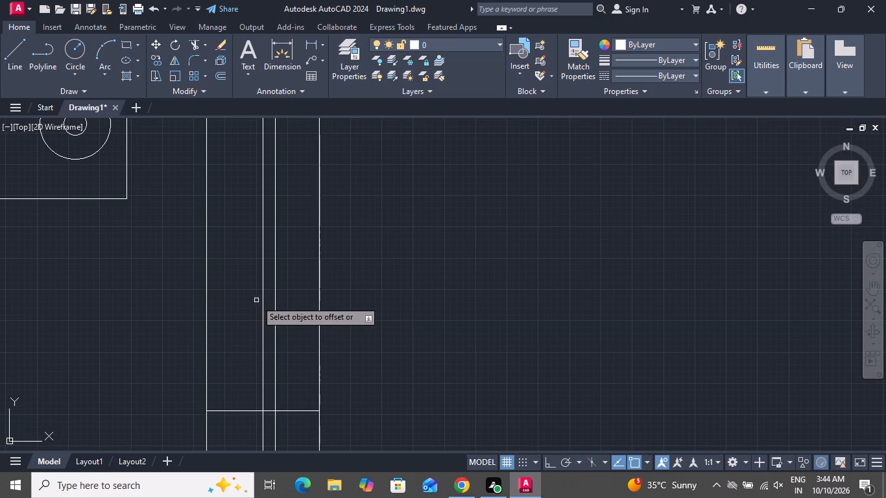
left_click(262, 300)
left_click(241, 298)
right_click(241, 298)
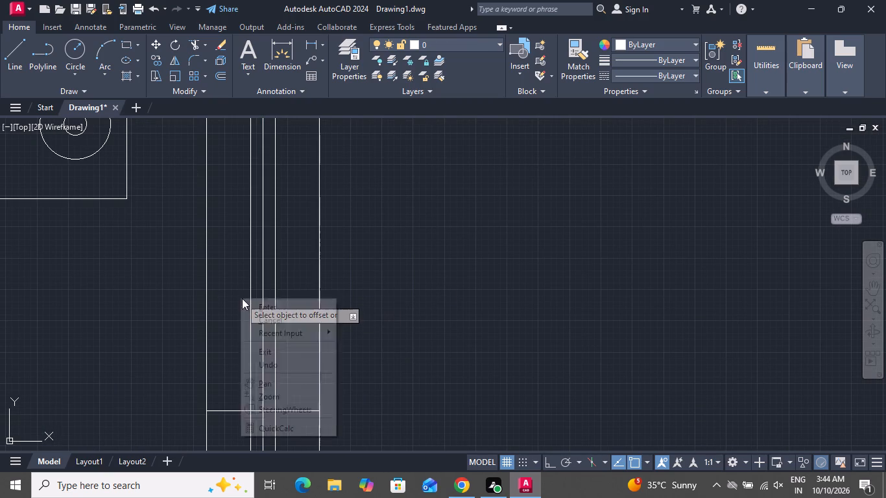
left_click(257, 313)
Delete the original vertical centre line and the short horizontal line crossing the middle of the kitchen's right-wall window.
scroll(263, 404, "up", 2)
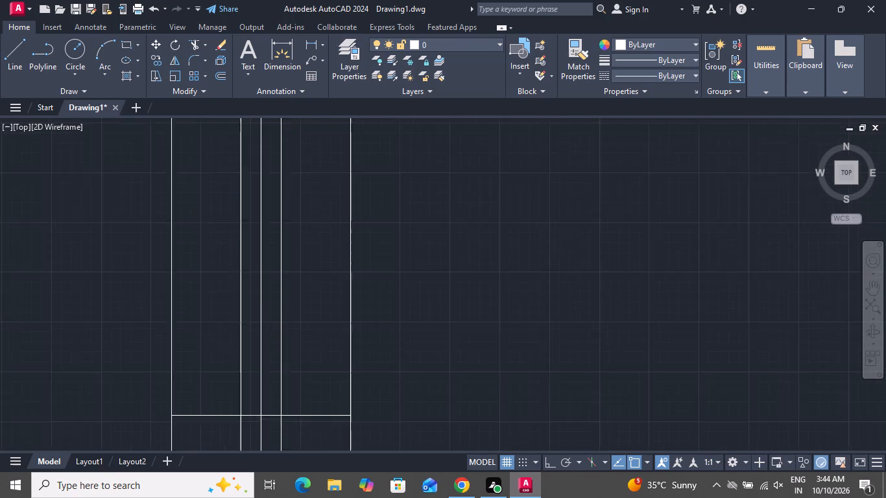
scroll(263, 404, "up", 1)
left_click(263, 403)
left_click(251, 438)
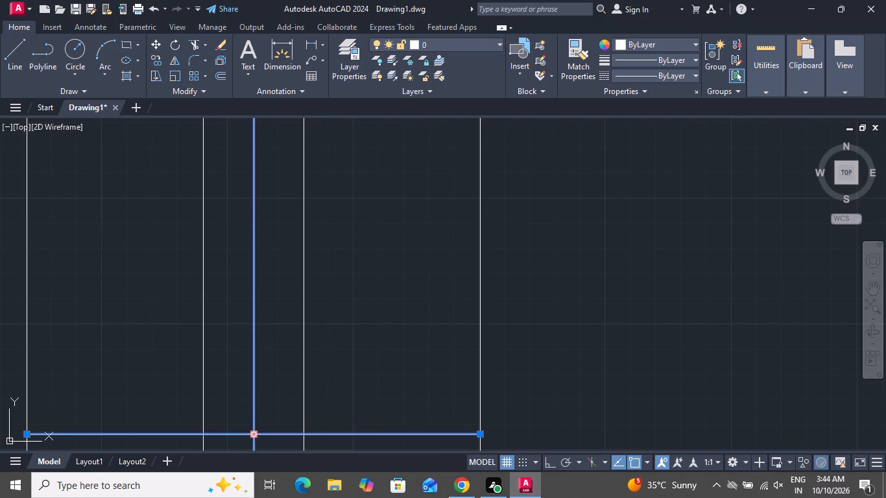
key("Delete")
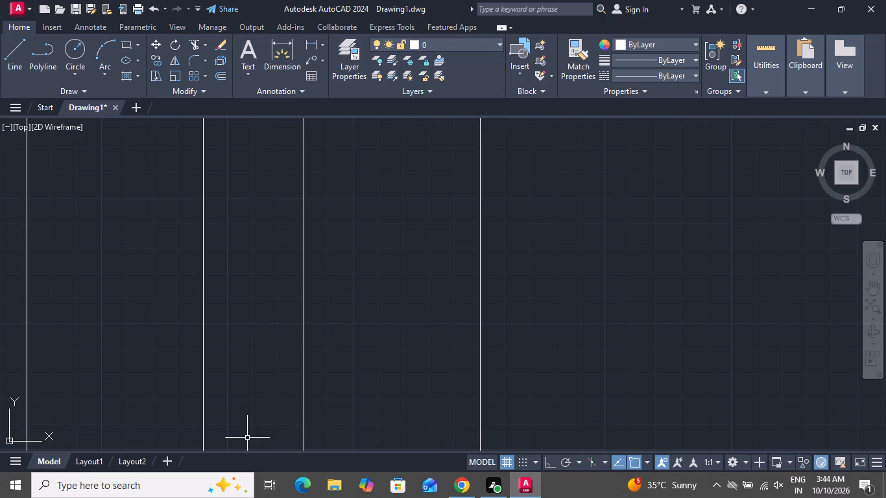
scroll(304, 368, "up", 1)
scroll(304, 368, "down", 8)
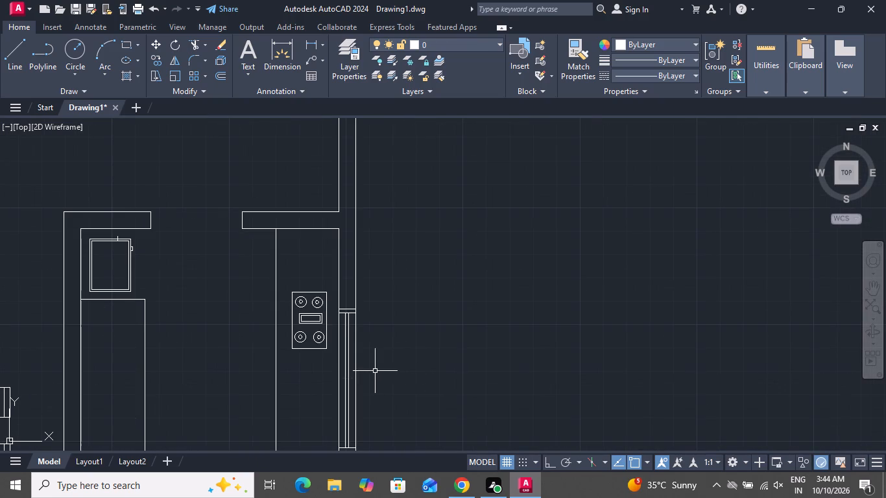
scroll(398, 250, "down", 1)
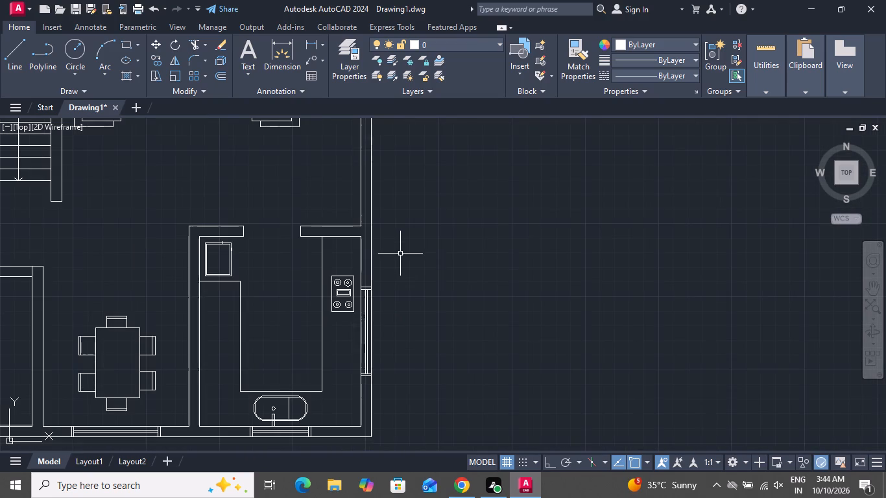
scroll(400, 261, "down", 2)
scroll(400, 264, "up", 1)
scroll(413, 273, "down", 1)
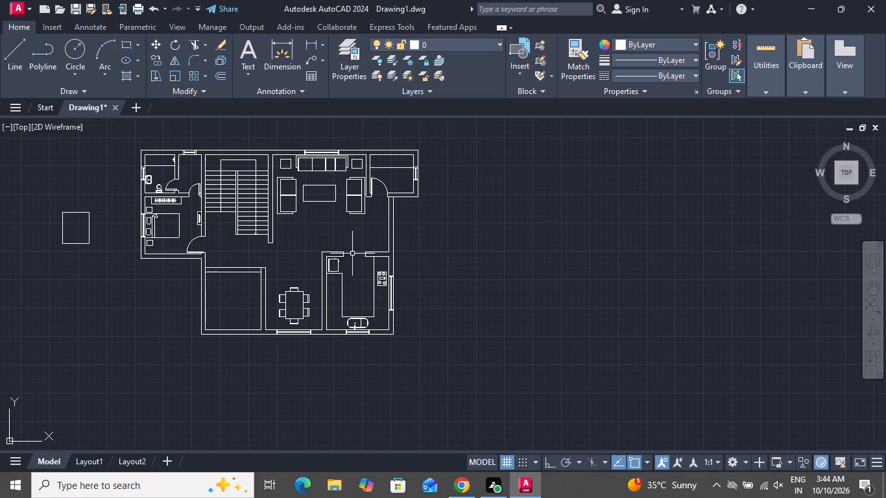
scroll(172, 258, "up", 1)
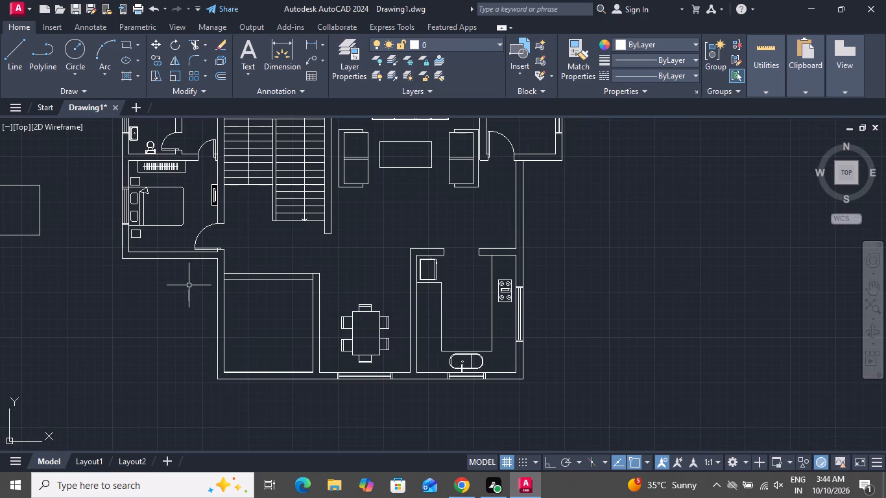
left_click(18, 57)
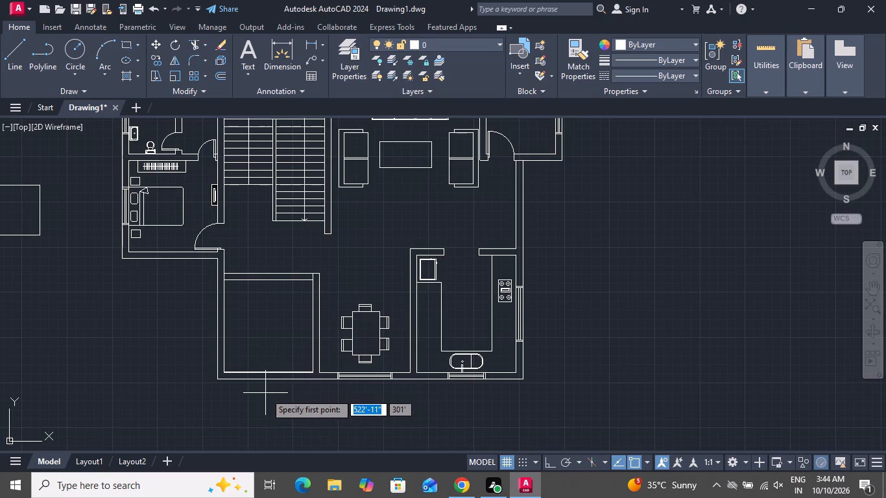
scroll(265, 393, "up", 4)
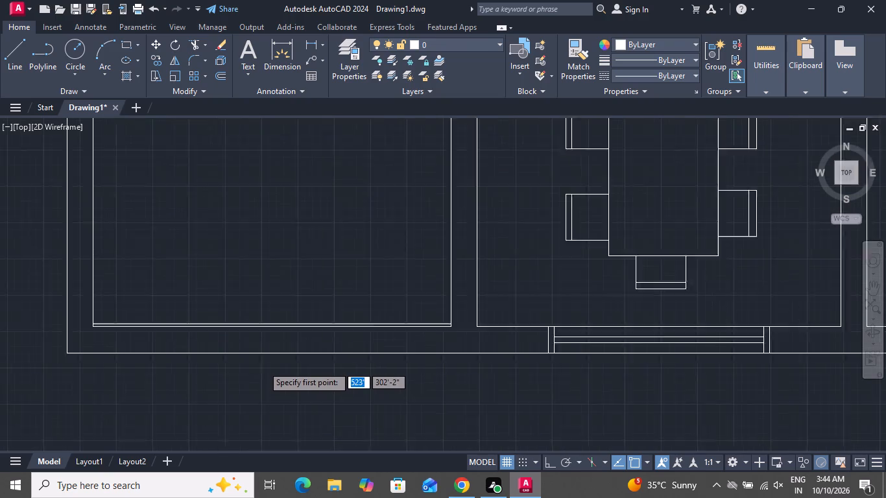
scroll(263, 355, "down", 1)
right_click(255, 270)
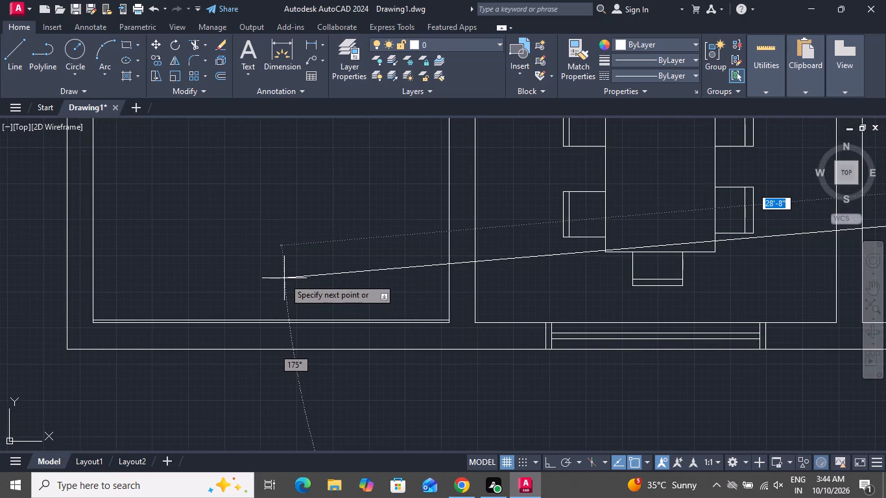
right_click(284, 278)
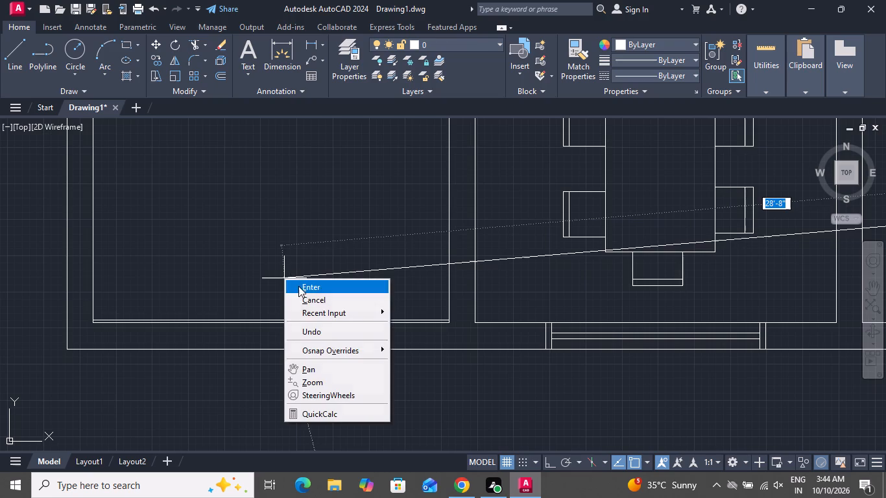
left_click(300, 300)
Delete the extra horizontal line just above the bottom wall's inner face in the empty room left of the dining area.
scroll(299, 321, "up", 5)
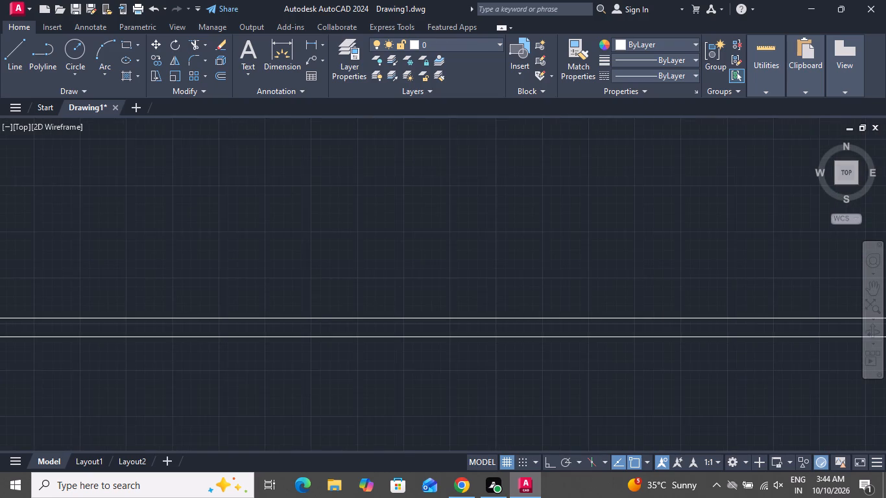
left_click_drag(300, 313, 300, 320)
left_click(300, 322)
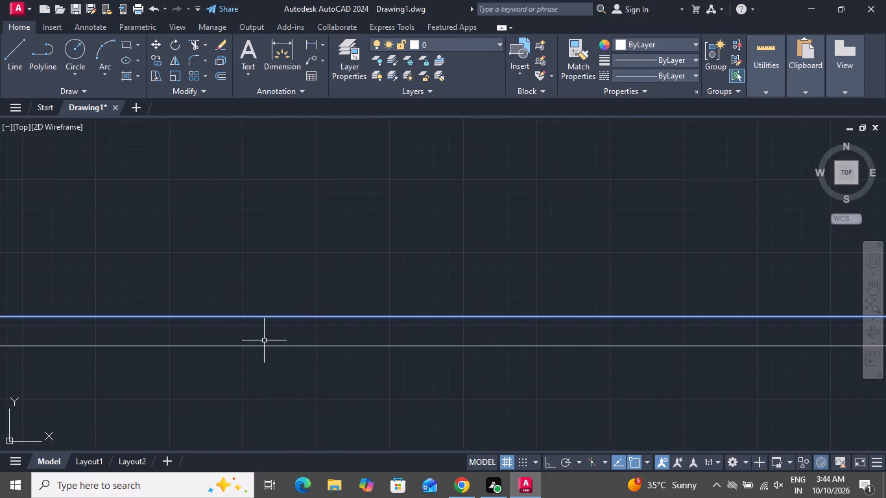
key("Delete")
scroll(341, 313, "down", 6)
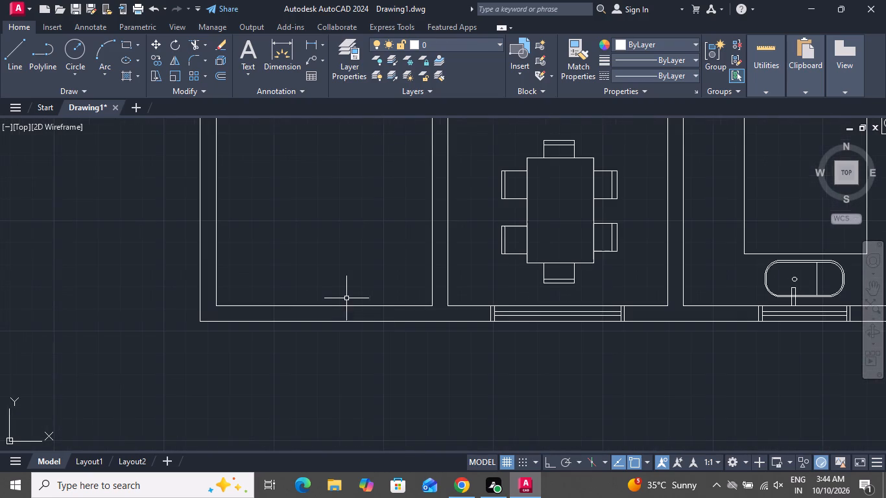
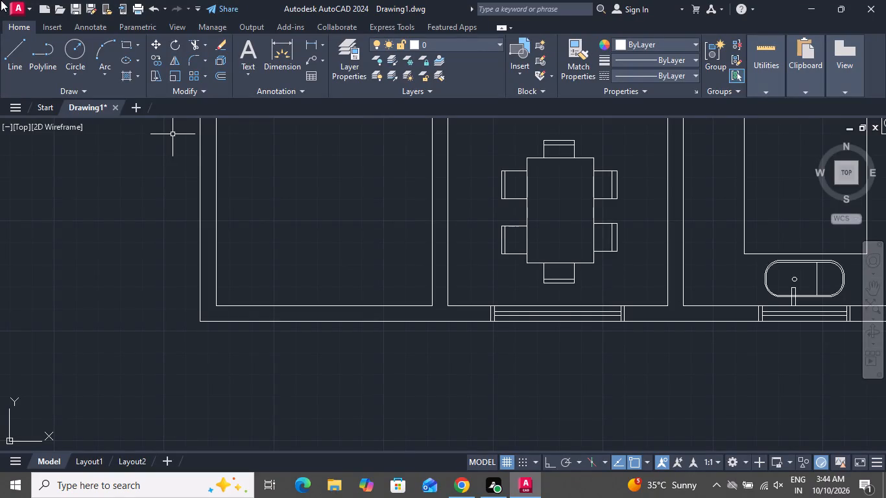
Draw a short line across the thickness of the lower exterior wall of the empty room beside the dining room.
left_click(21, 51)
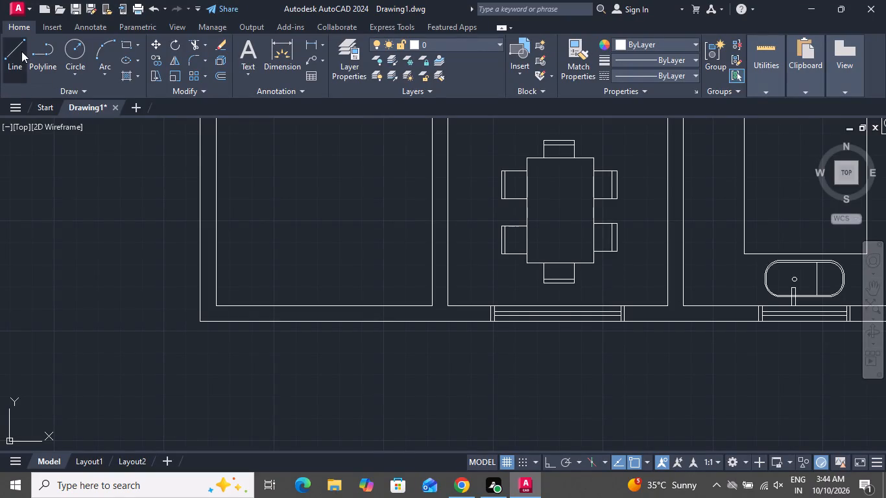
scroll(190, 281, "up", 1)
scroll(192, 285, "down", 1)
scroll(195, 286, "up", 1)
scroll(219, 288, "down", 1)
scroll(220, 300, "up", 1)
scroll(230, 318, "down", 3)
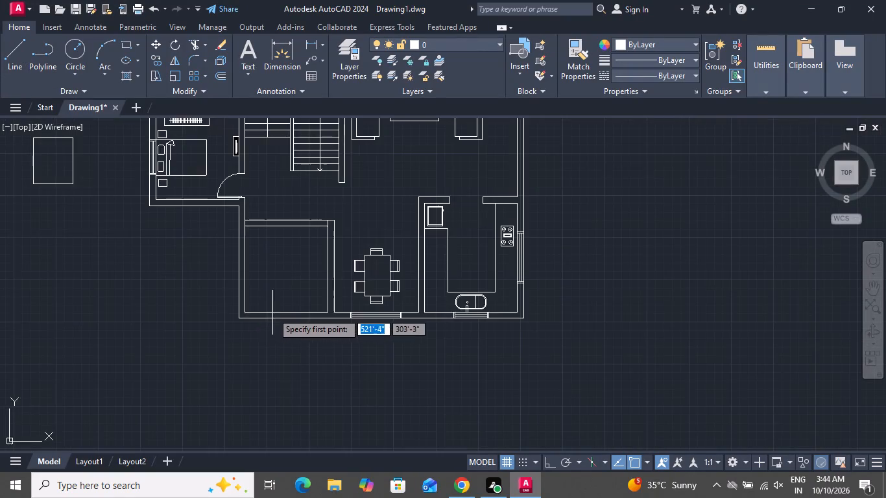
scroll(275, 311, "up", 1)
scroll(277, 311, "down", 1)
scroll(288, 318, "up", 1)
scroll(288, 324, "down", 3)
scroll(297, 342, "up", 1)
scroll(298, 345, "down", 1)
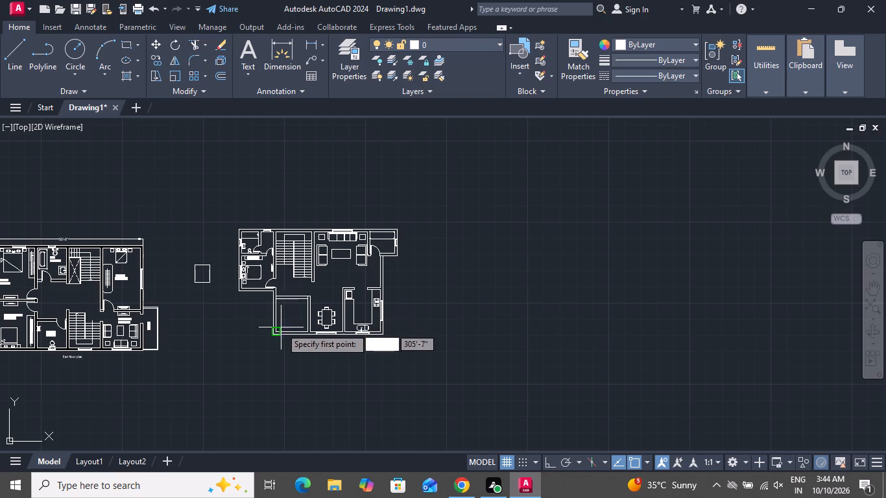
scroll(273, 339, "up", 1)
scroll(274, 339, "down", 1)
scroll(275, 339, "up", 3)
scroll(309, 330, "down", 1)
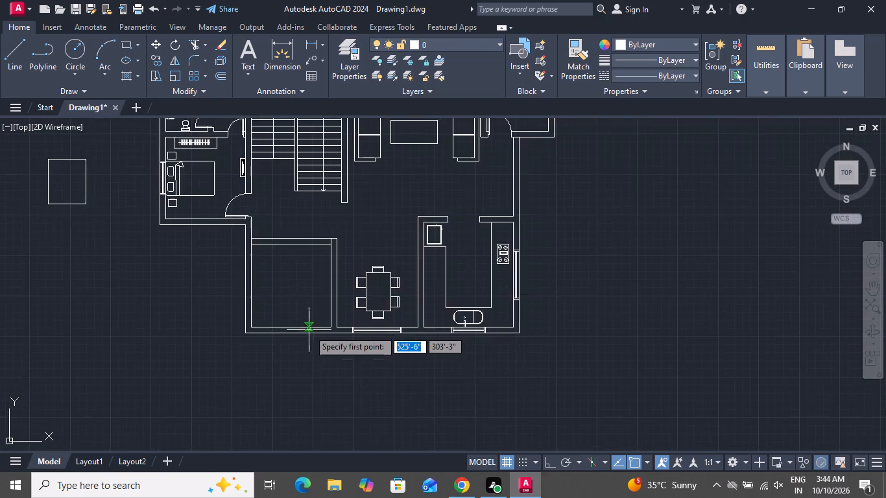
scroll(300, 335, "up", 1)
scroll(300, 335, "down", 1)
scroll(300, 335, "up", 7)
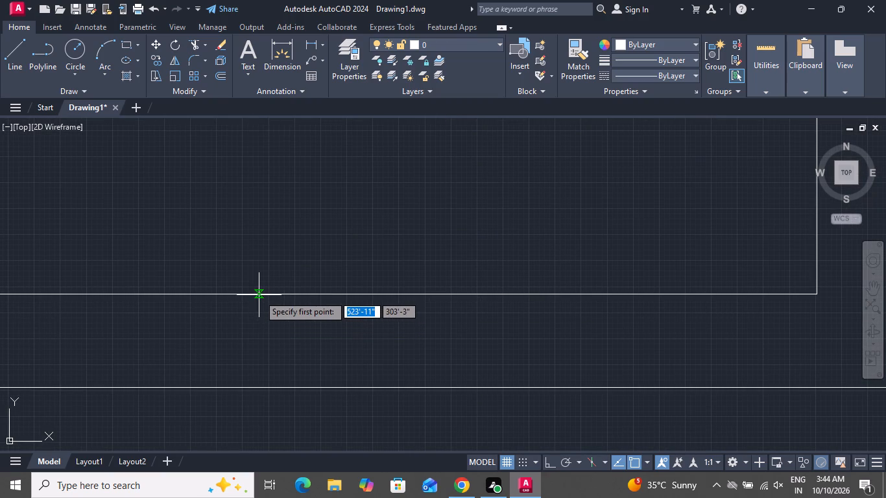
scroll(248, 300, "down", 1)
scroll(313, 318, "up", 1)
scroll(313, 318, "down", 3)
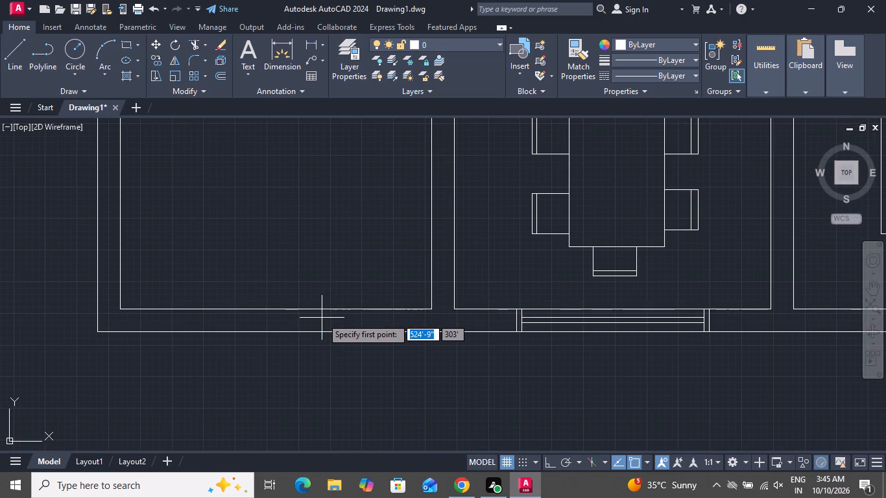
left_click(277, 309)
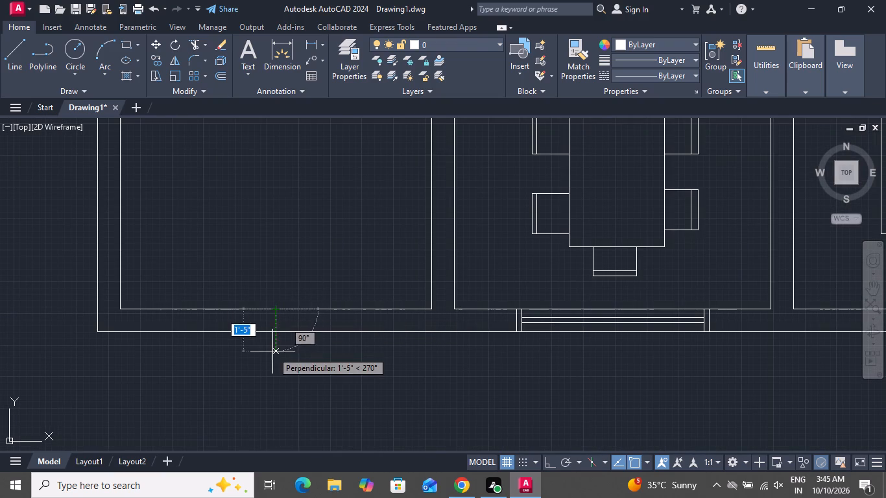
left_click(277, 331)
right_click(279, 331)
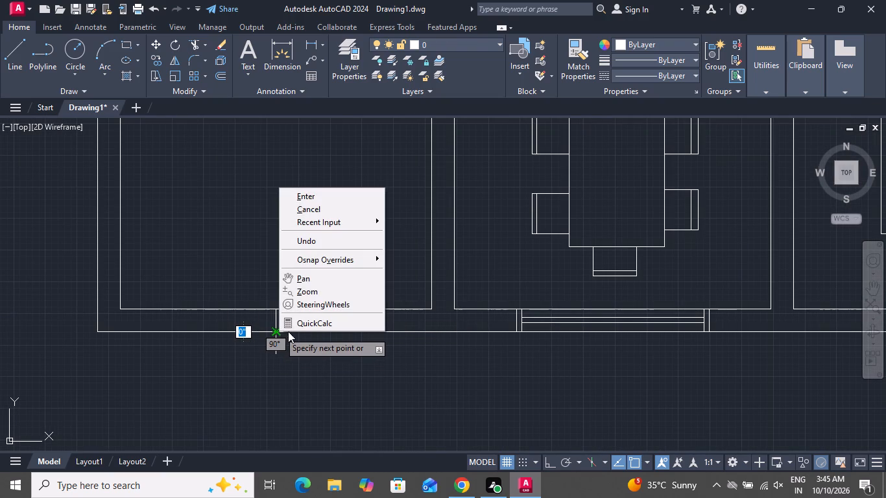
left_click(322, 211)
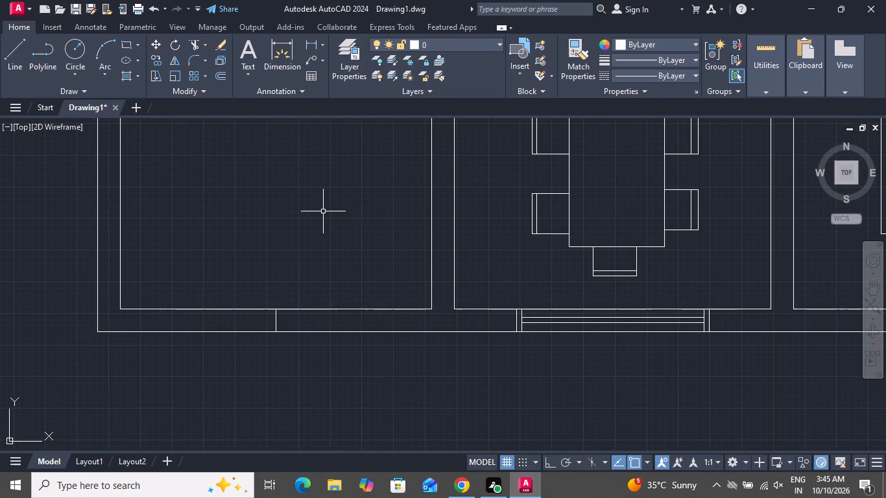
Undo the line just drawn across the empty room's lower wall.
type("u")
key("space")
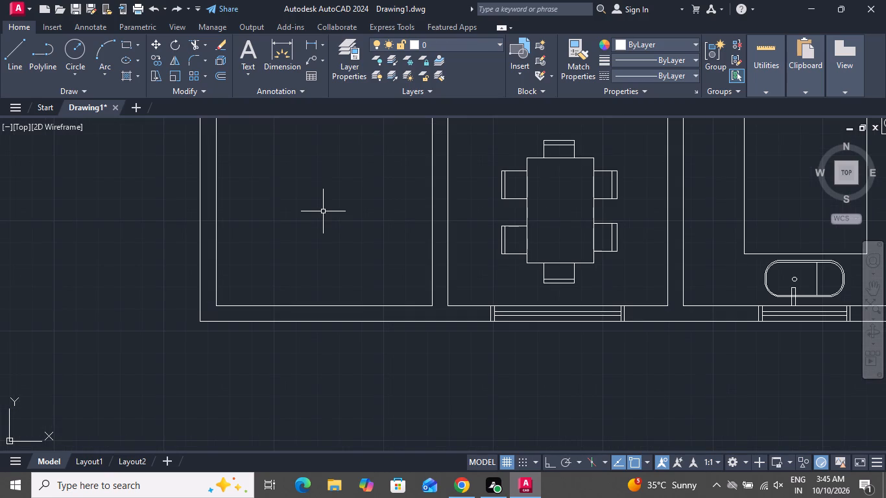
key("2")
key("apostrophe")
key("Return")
Draw a line across the empty room's lower exterior wall, starting from the midpoint of the inner wall line.
left_click(3, 57)
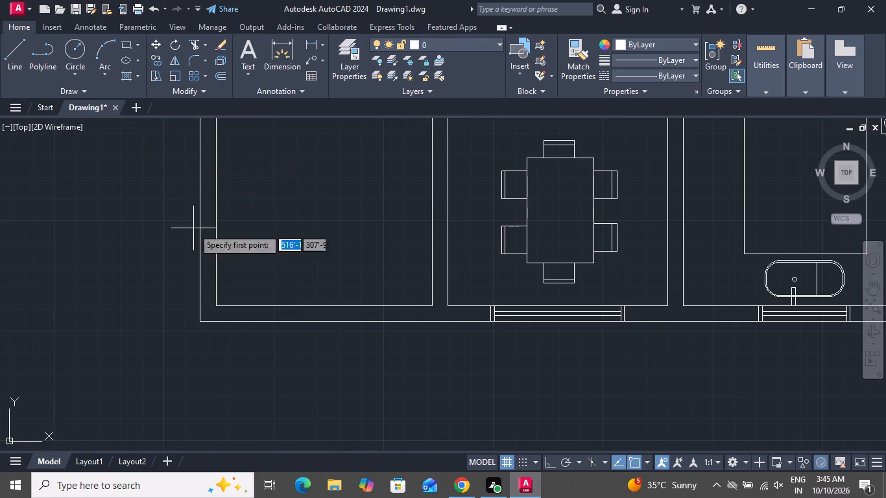
left_click(322, 305)
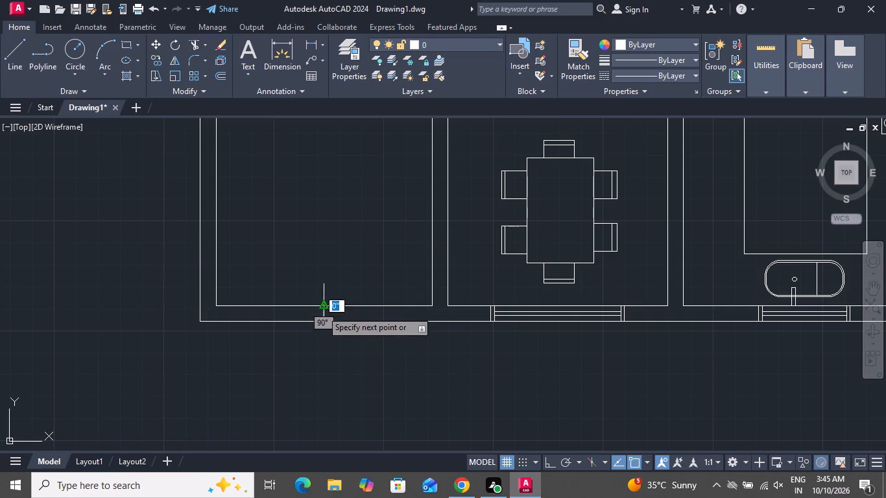
left_click(322, 322)
right_click(320, 322)
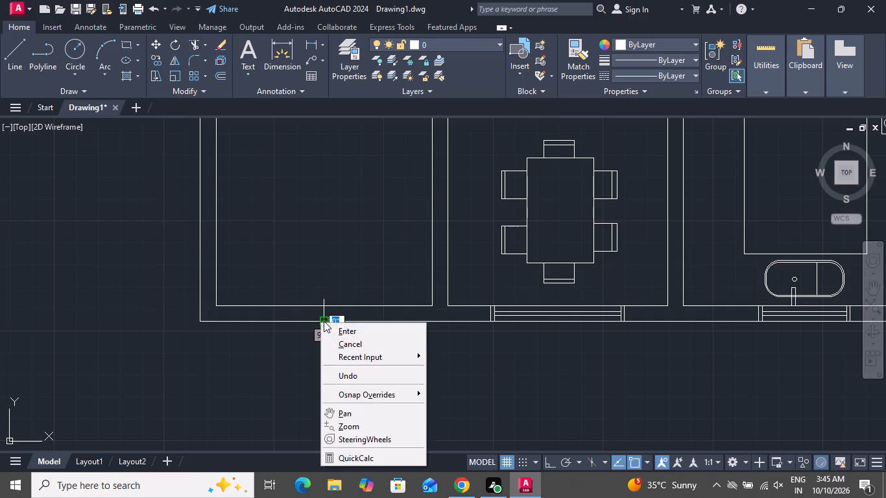
left_click(335, 343)
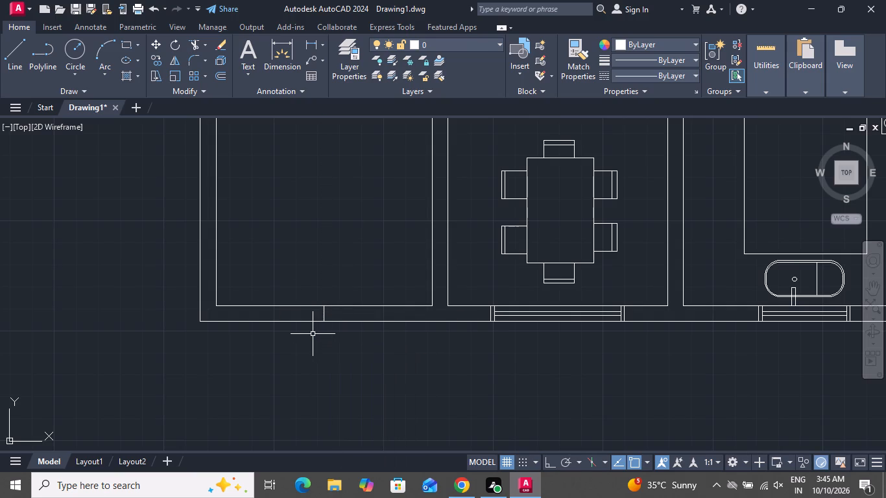
Offset the midpoint line across the wall by 2' to both sides to set out the window opening.
key("o")
key("space")
key("2")
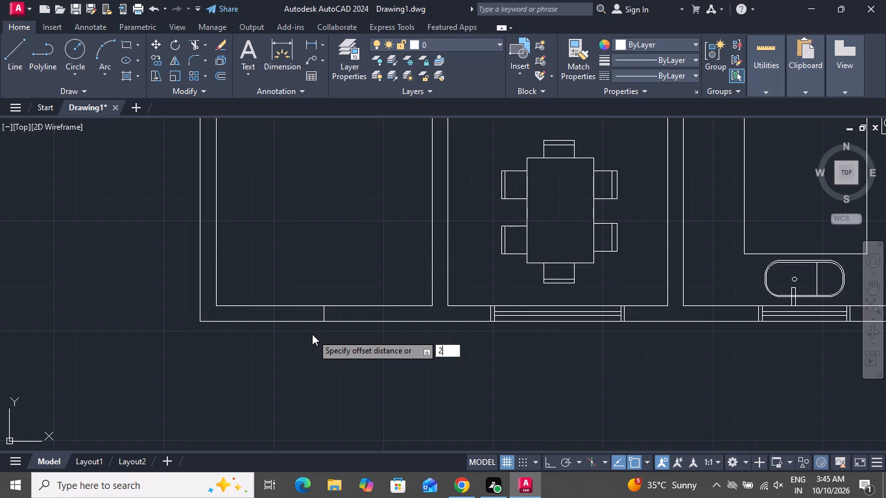
key("apostrophe")
key("Return")
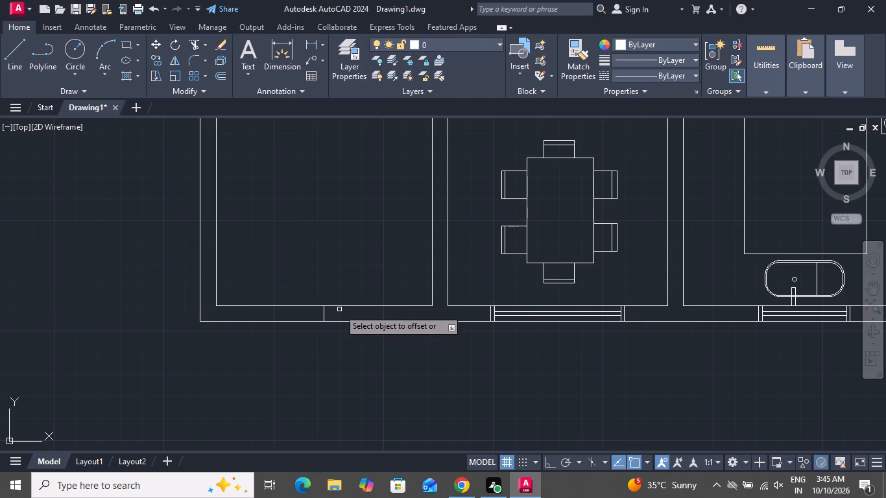
scroll(335, 307, "up", 2)
left_click(305, 331)
left_click(132, 279)
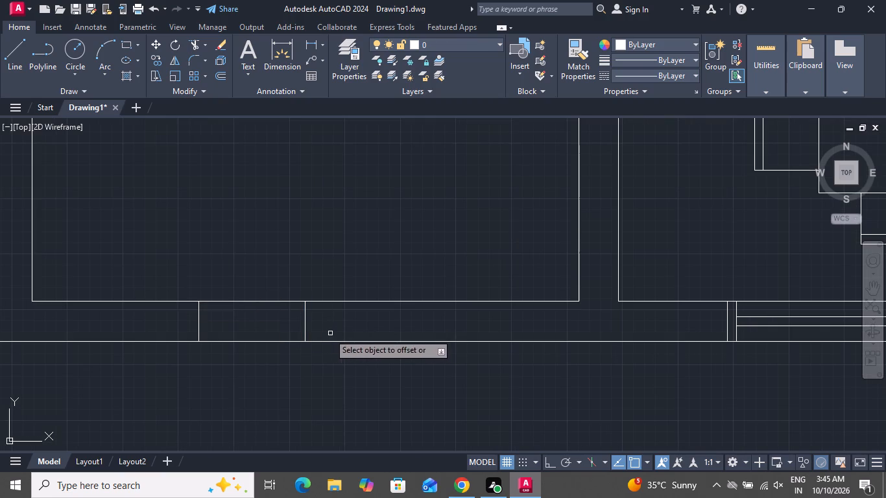
left_click(305, 333)
left_click(412, 333)
right_click(409, 318)
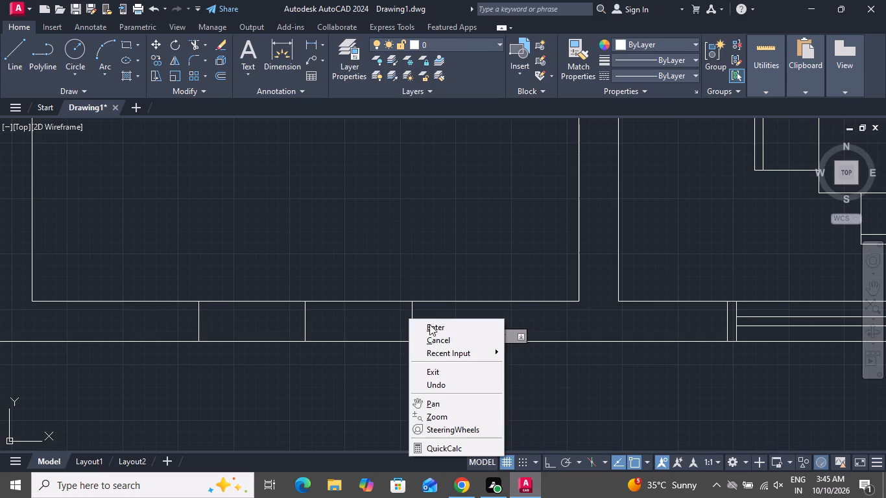
left_click(438, 341)
Offset the two end lines of the window opening outward by 2" to form the side frames.
type("o")
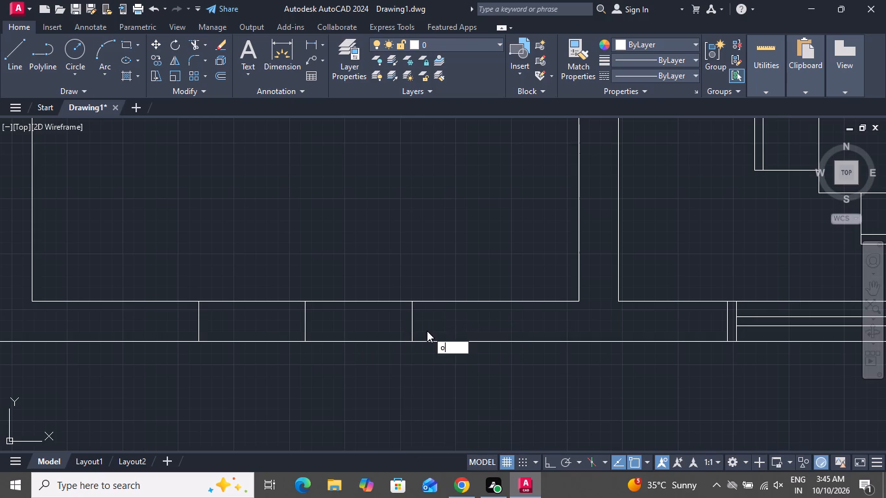
key("space")
key("2")
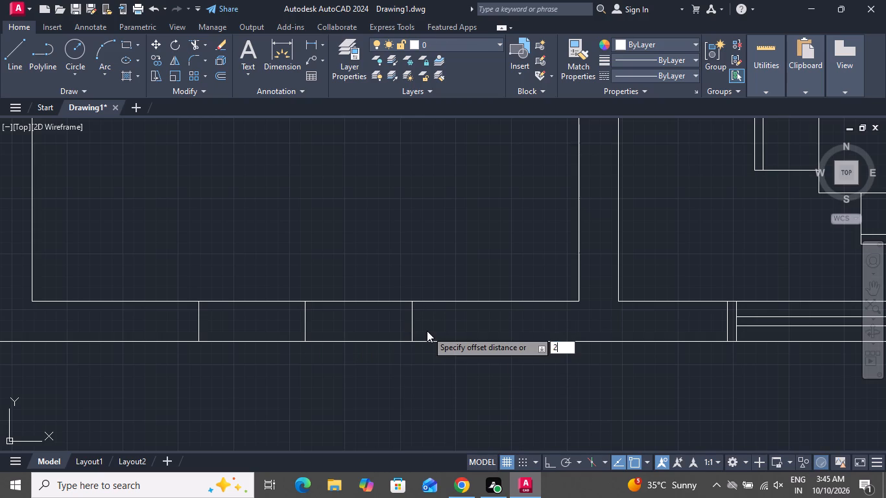
key("shift+quotedbl")
key("Return")
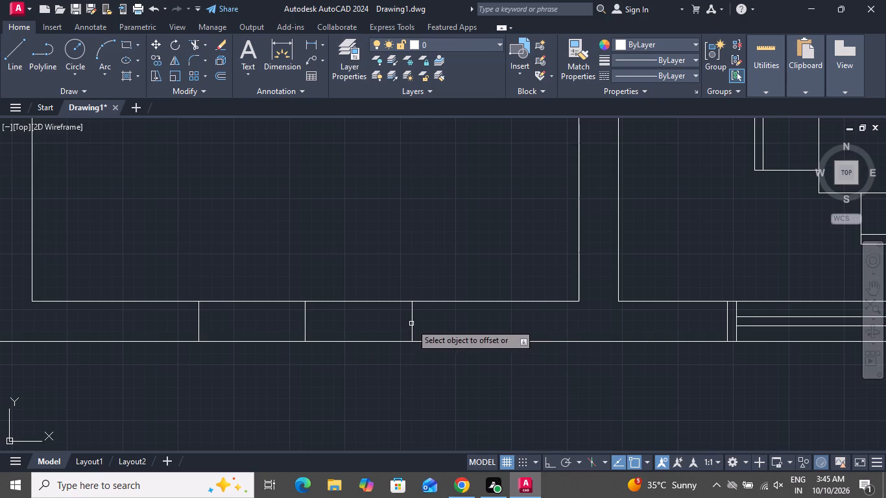
left_click(411, 324)
left_click(425, 324)
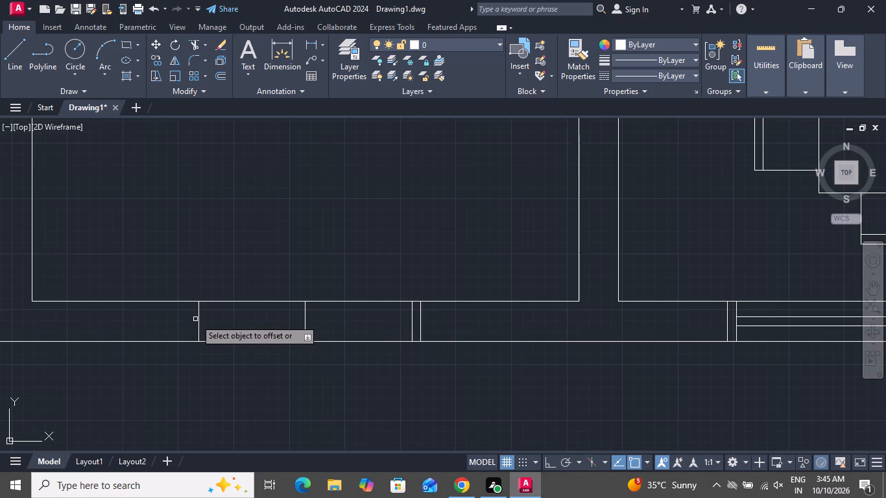
left_click(198, 319)
left_click(184, 324)
right_click(183, 324)
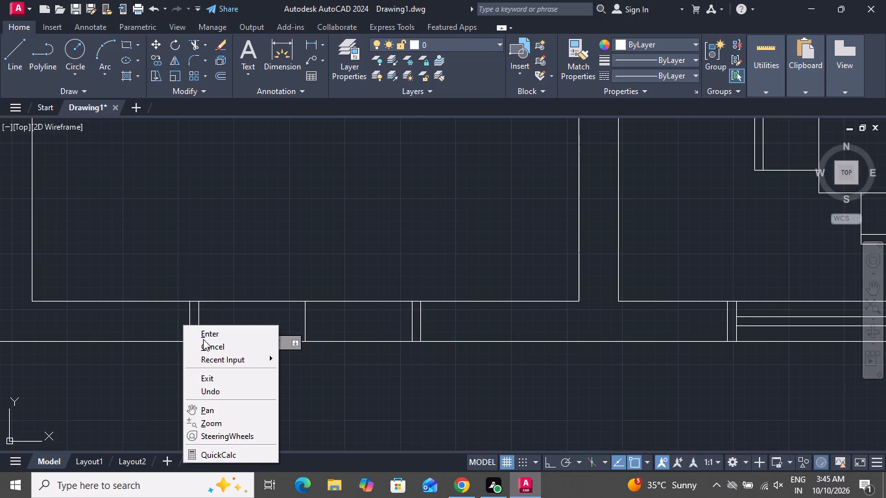
left_click(204, 340)
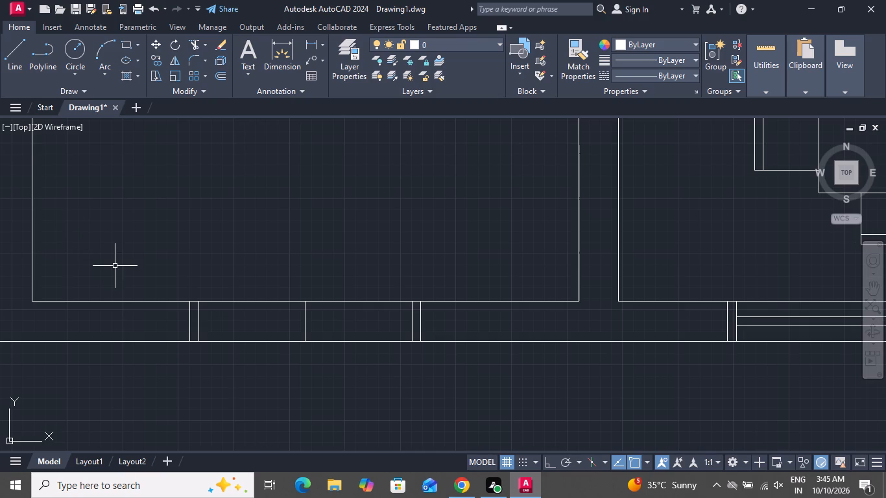
Draw a horizontal line between the inner frame lines of the window, through the middle of the wall thickness.
left_click(21, 57)
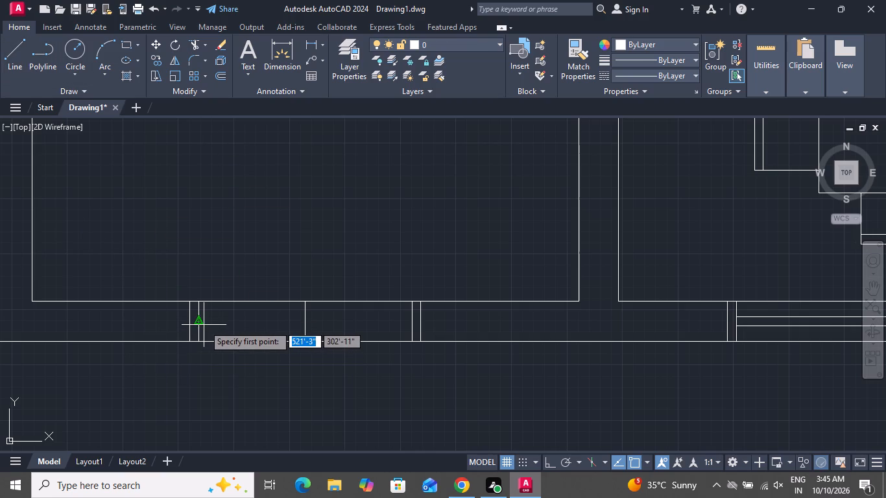
left_click(202, 324)
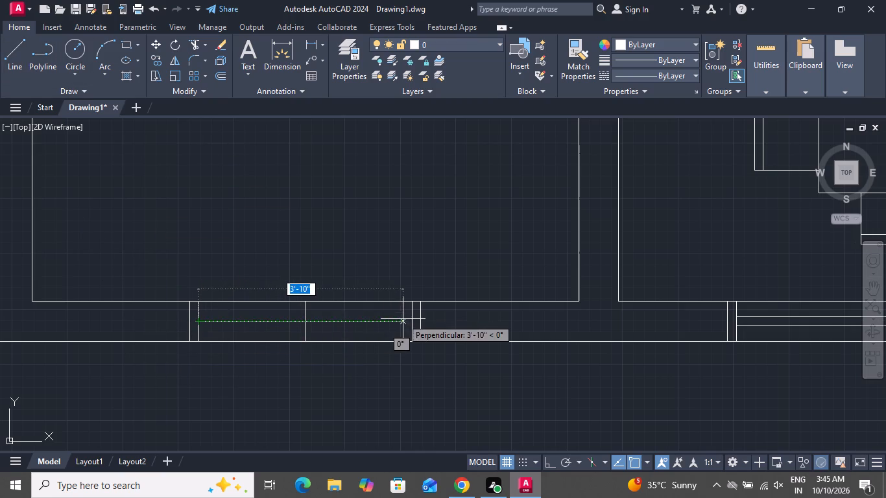
left_click(410, 320)
right_click(411, 320)
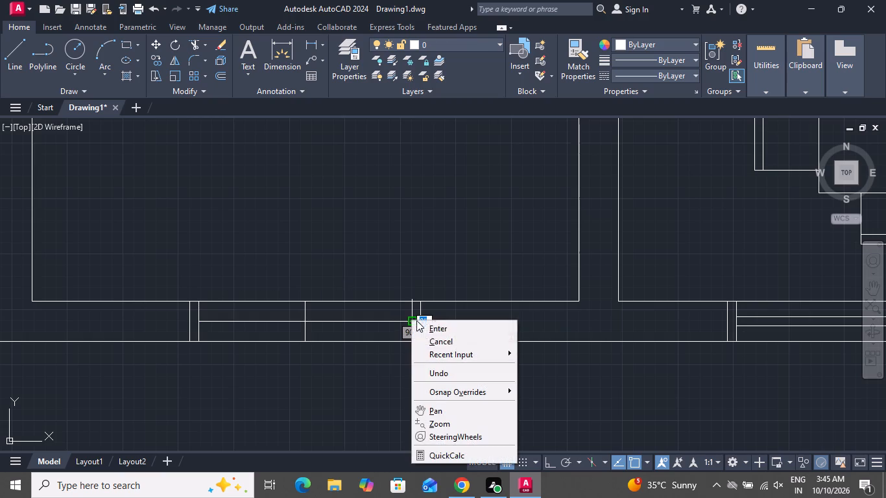
left_click(424, 341)
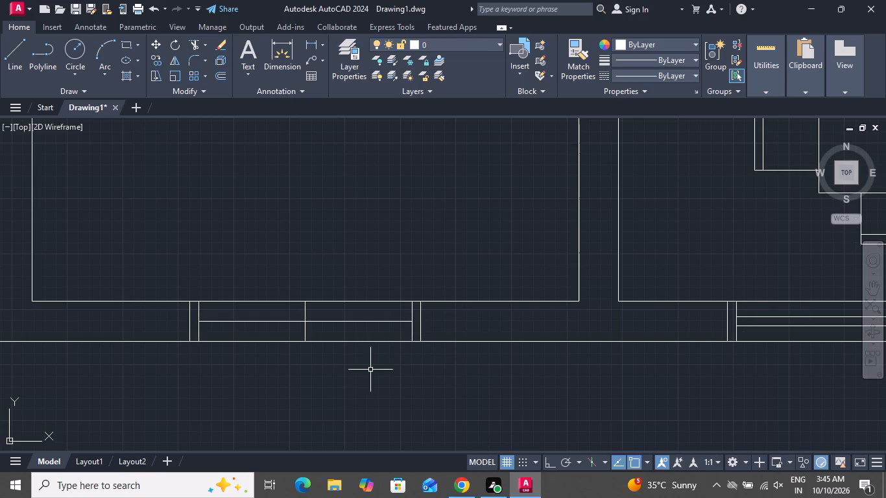
Offset the window's horizontal centre line by 1" both above and below to form the glazing lines.
key("o")
key("space")
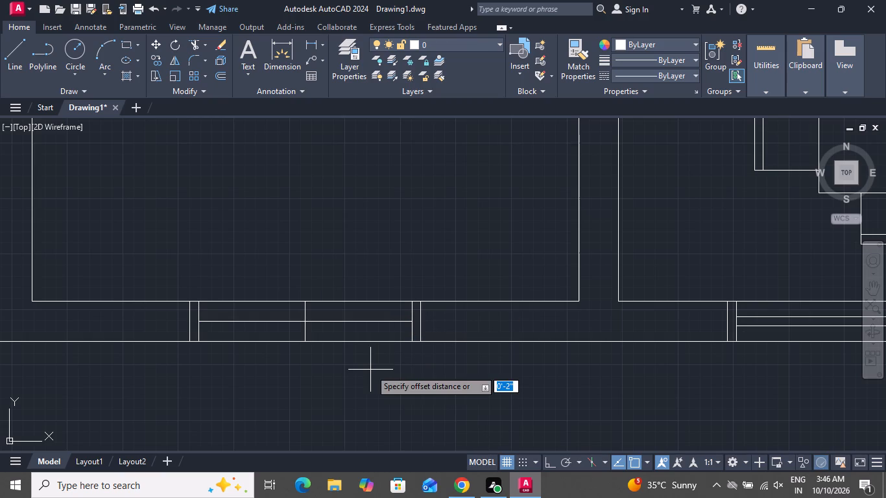
key("1")
key("shift+quotedbl")
key("Return")
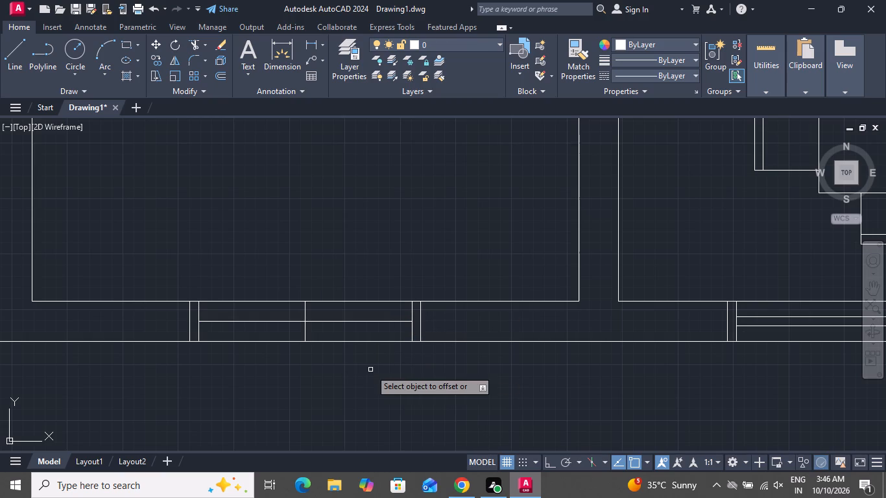
left_click(353, 320)
left_click(355, 335)
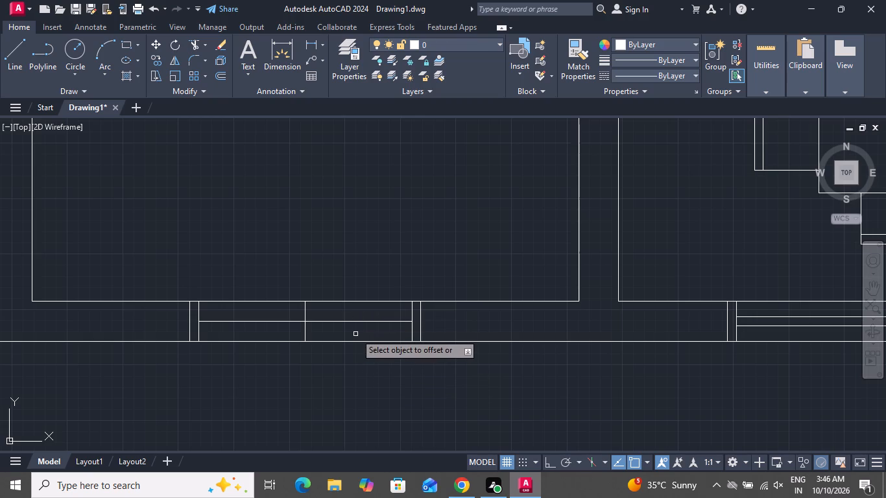
left_click(357, 322)
left_click(358, 339)
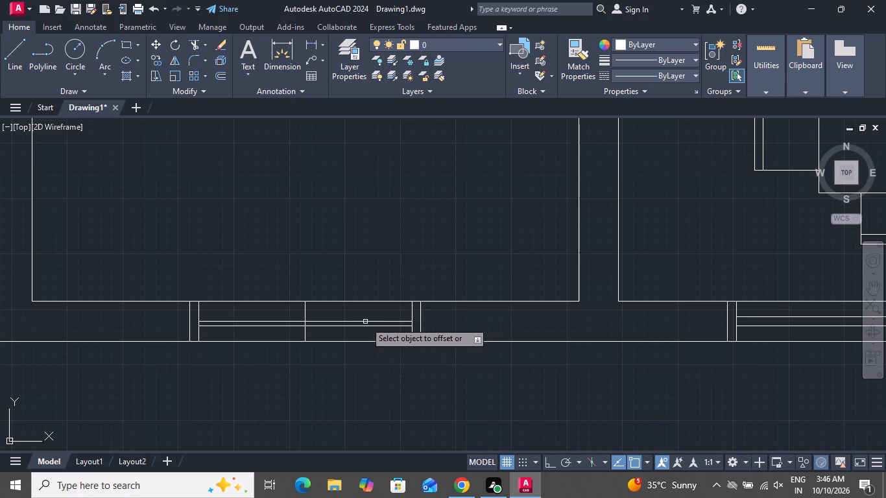
left_click(366, 321)
left_click(366, 316)
right_click(369, 340)
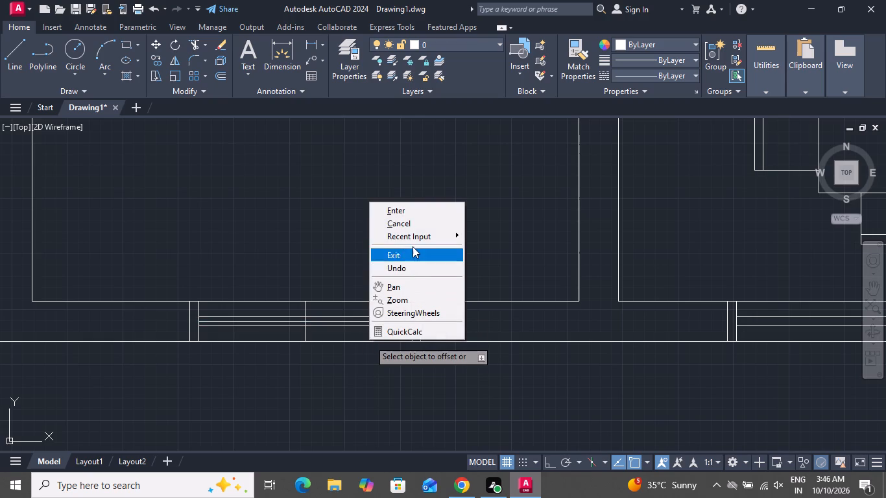
Delete the window's vertical midpoint line and its horizontal centre line, leaving the two glazing lines.
left_click(413, 225)
scroll(307, 333, "up", 1)
scroll(307, 316, "down", 1)
scroll(307, 315, "up", 2)
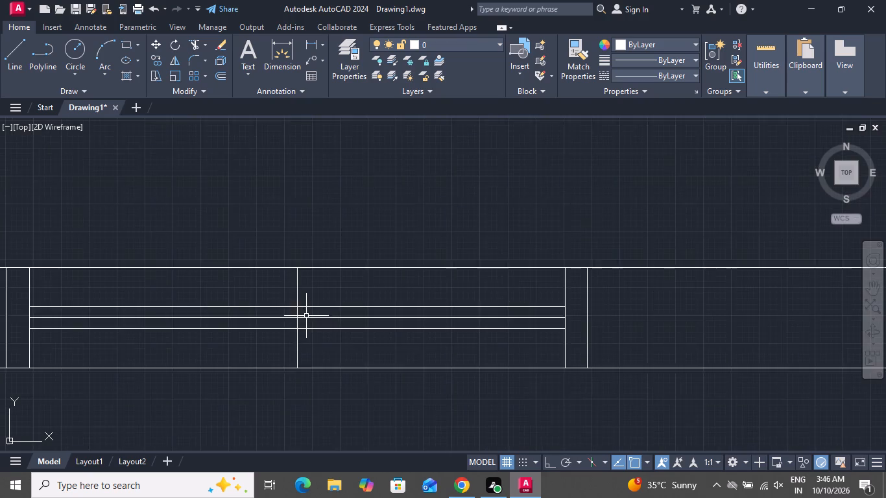
scroll(305, 321, "up", 1)
left_click(305, 314)
left_click(285, 322)
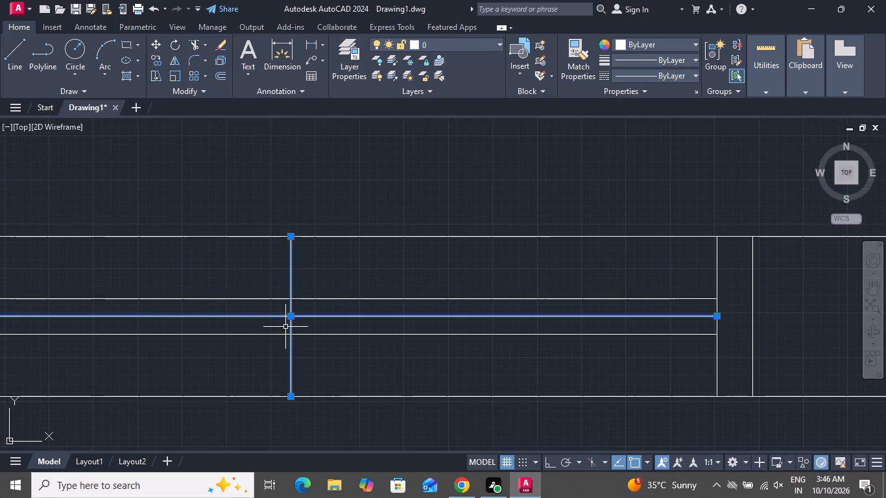
key("Delete")
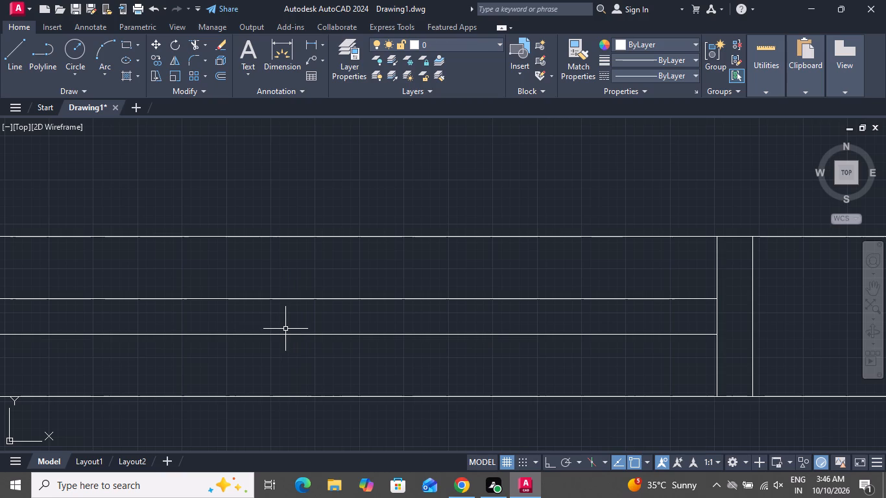
Review the lower rooms and the overall house floor plan around the new window.
scroll(265, 416, "down", 3)
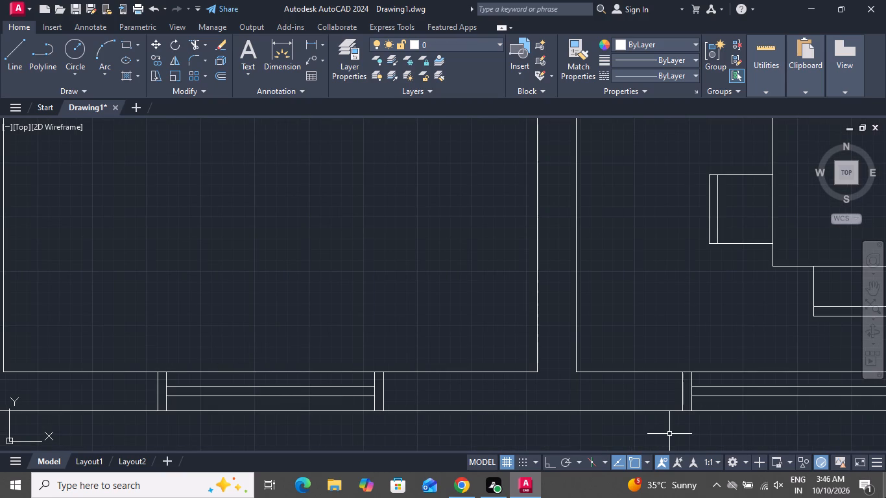
scroll(885, 495, "down", 4)
scroll(885, 497, "up", 1)
scroll(885, 490, "down", 1)
scroll(879, 350, "up", 1)
scroll(869, 355, "down", 2)
scroll(540, 287, "down", 3)
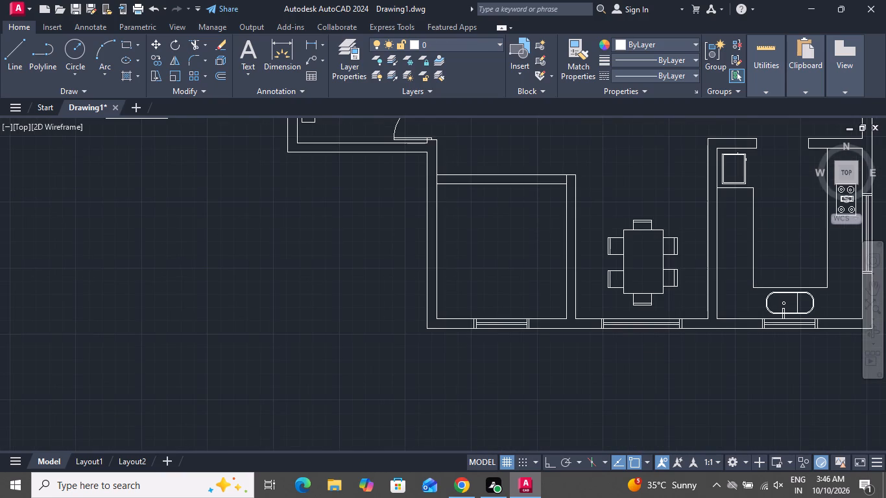
scroll(531, 292, "up", 1)
scroll(531, 292, "down", 1)
scroll(694, 273, "down", 1)
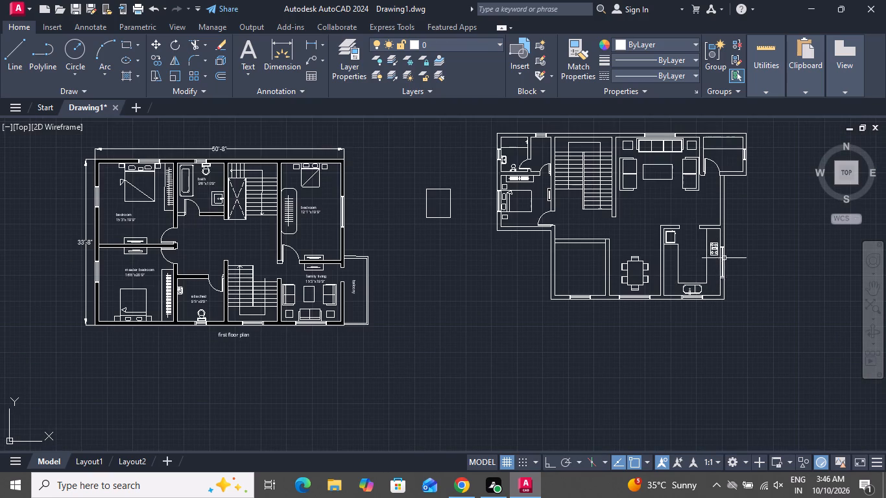
Offset the empty room's inner wall line on the dining-room side by 3" into the room.
scroll(677, 226, "up", 2)
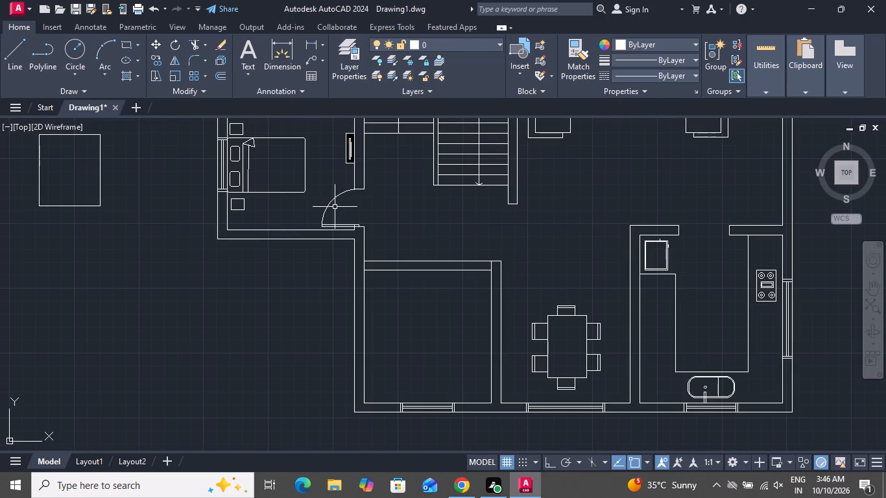
type("o")
key("space")
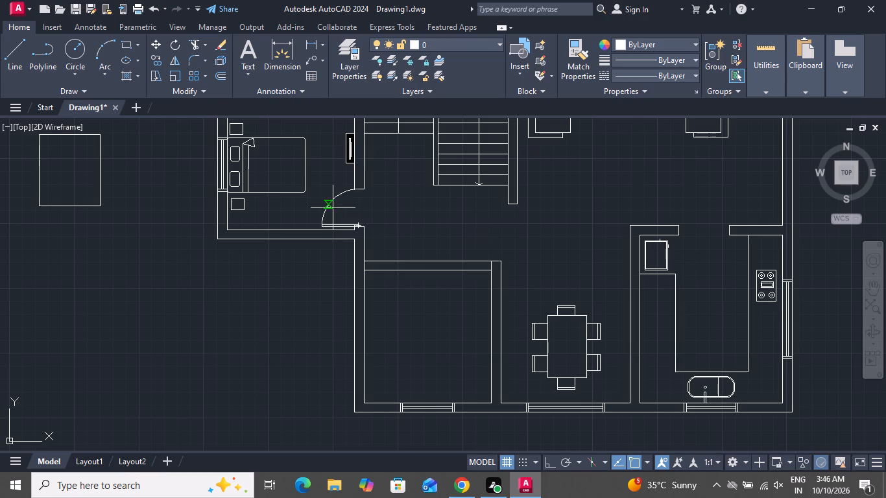
key("3")
key("shift+quotedbl")
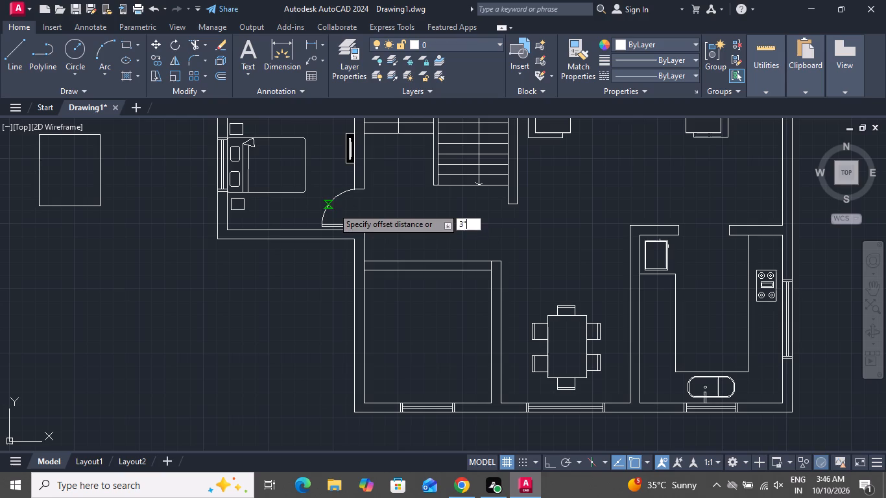
key("Return")
scroll(444, 247, "up", 1)
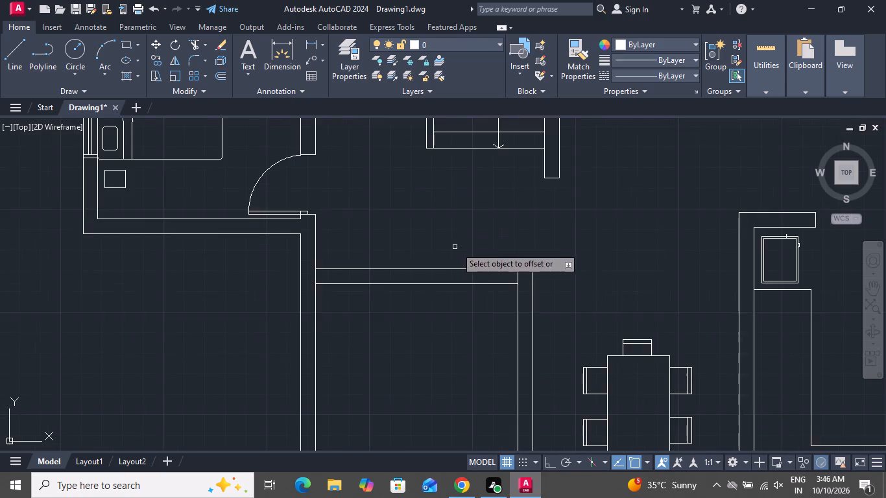
scroll(488, 287, "up", 3)
scroll(490, 285, "down", 1)
left_click(557, 267)
left_click(520, 266)
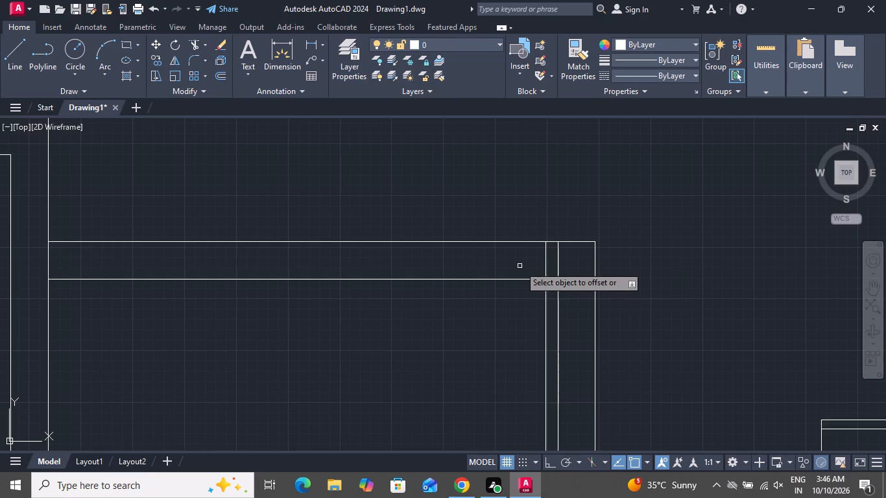
right_click(513, 269)
left_click(534, 296)
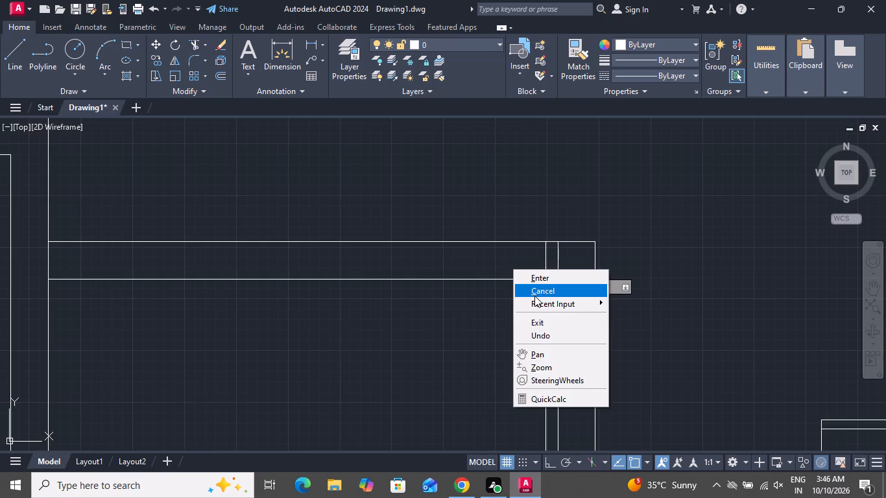
Trim the offset line below the upper wall, keeping only the short jamb piece within the wall thickness.
left_click(191, 43)
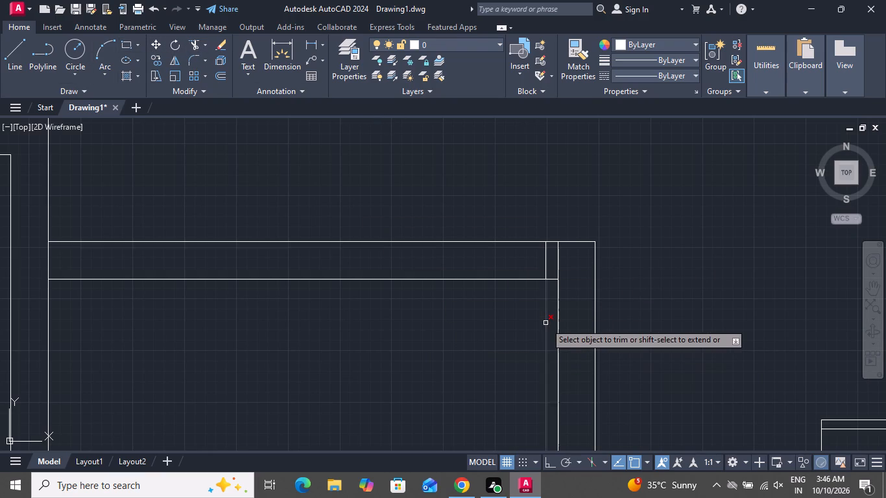
left_click(545, 323)
right_click(545, 323)
left_click(572, 159)
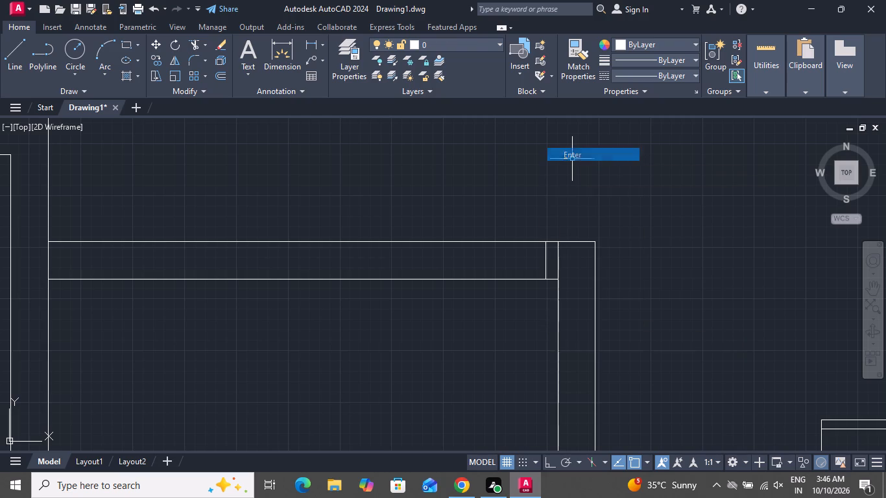
Offset the short jamb line by 3' away from the dining-room wall to set the door opening's width.
type("o 3")
key("apostrophe")
key("Return")
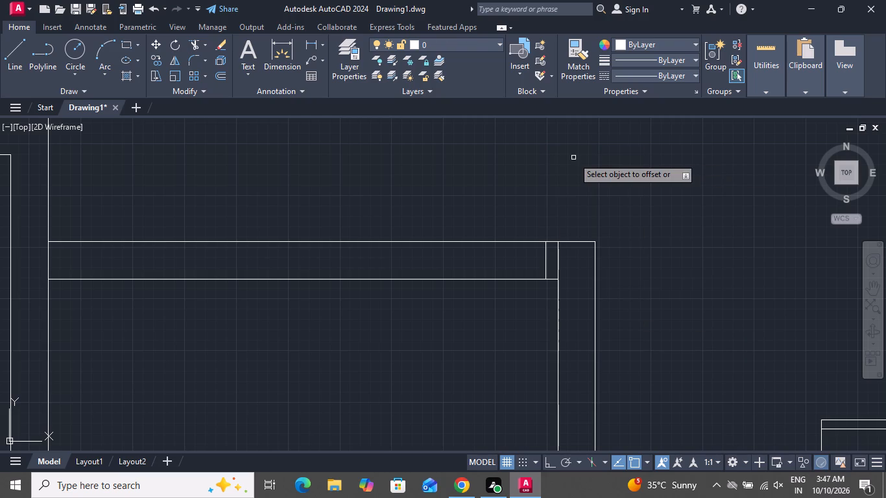
left_click(546, 256)
left_click(505, 250)
right_click(503, 255)
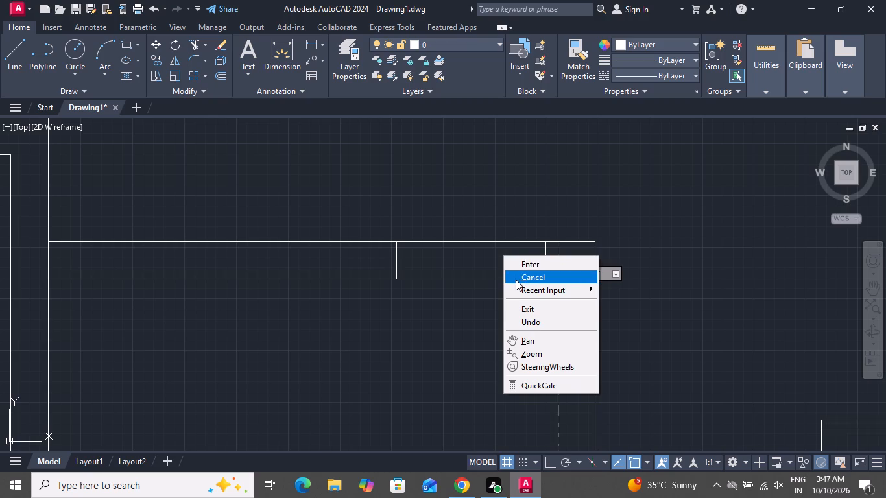
left_click(516, 279)
With Ortho on, draw a 3' vertical line down into the room from the midpoint of the jamb nearest the dining room.
left_click(19, 44)
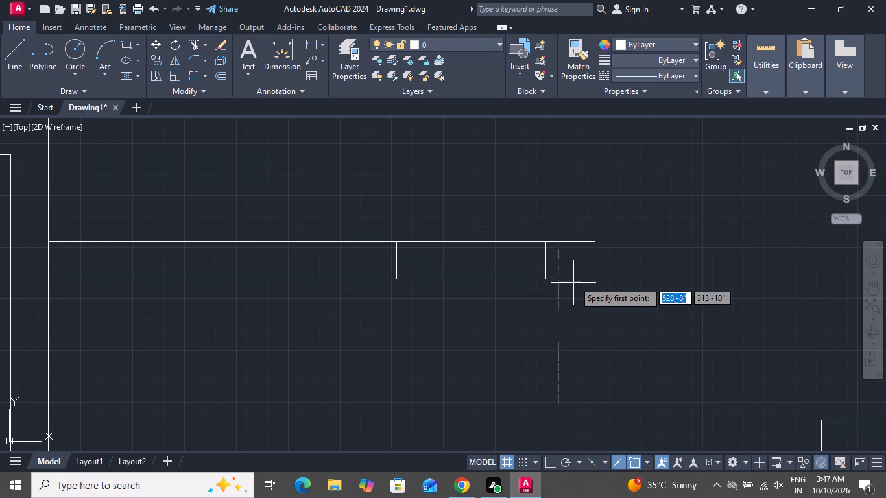
left_click(544, 261)
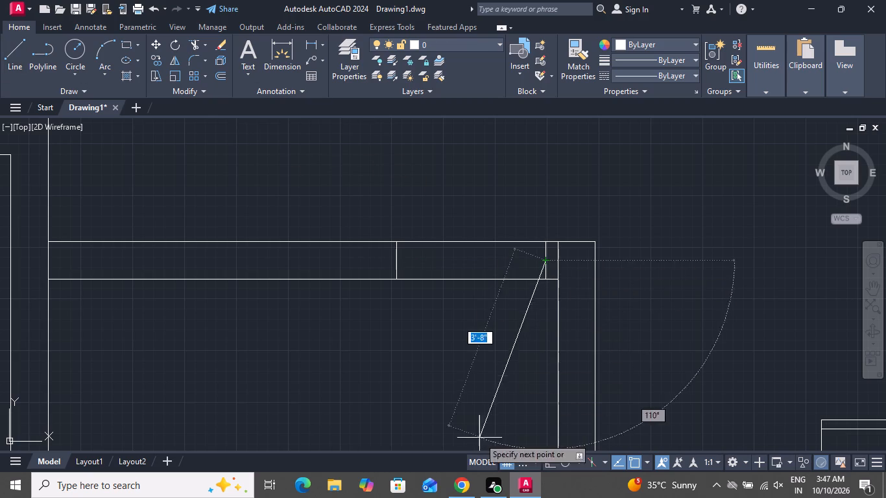
scroll(540, 317, "up", 1)
scroll(541, 316, "down", 2)
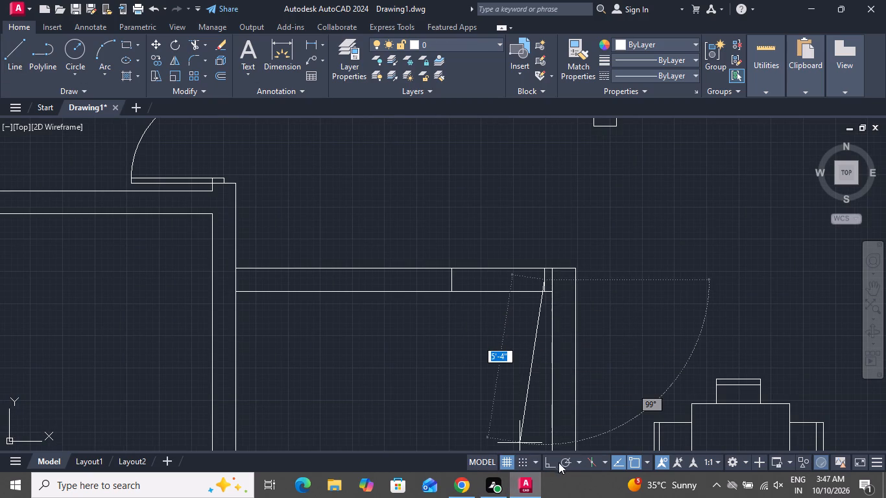
left_click(547, 465)
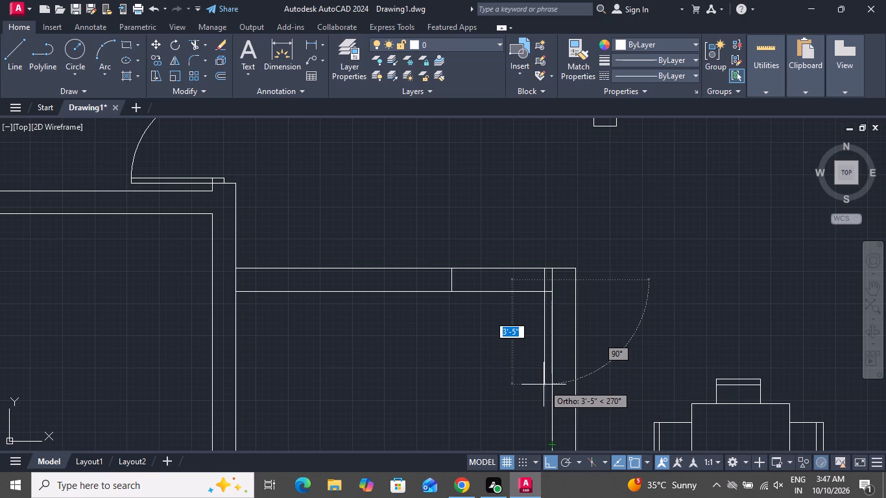
key("3")
key("apostrophe")
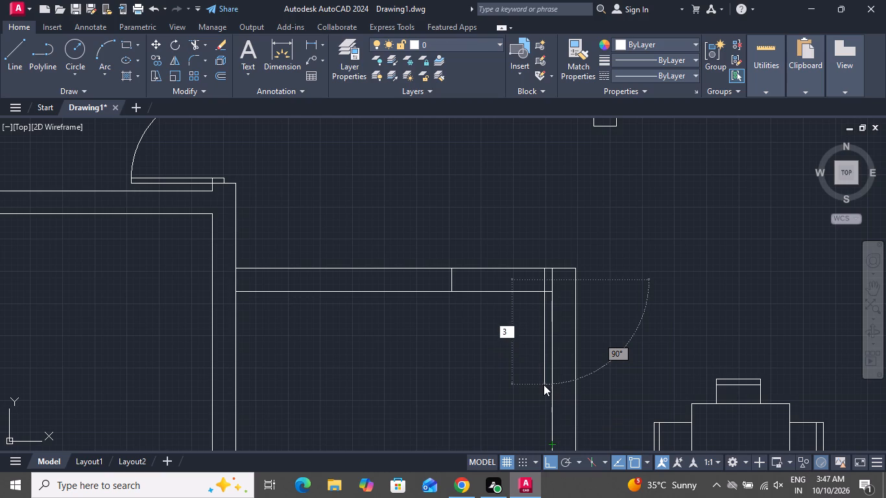
key("Return")
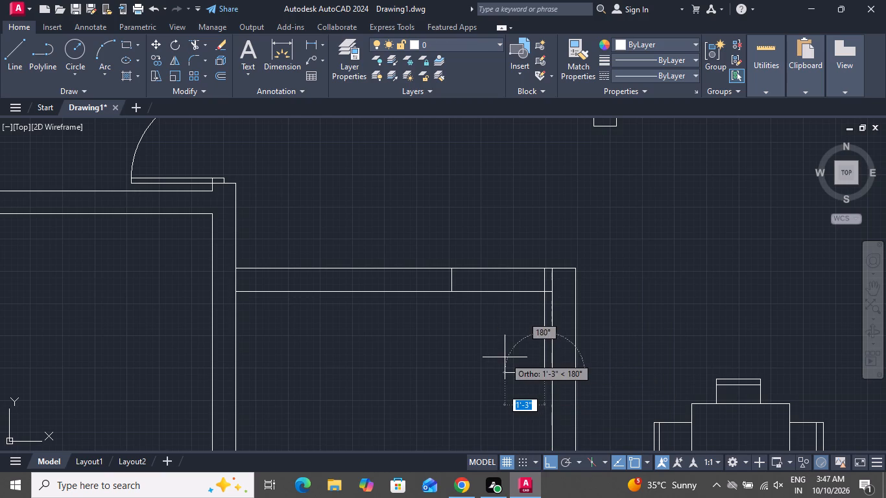
right_click(505, 357)
left_click(558, 227)
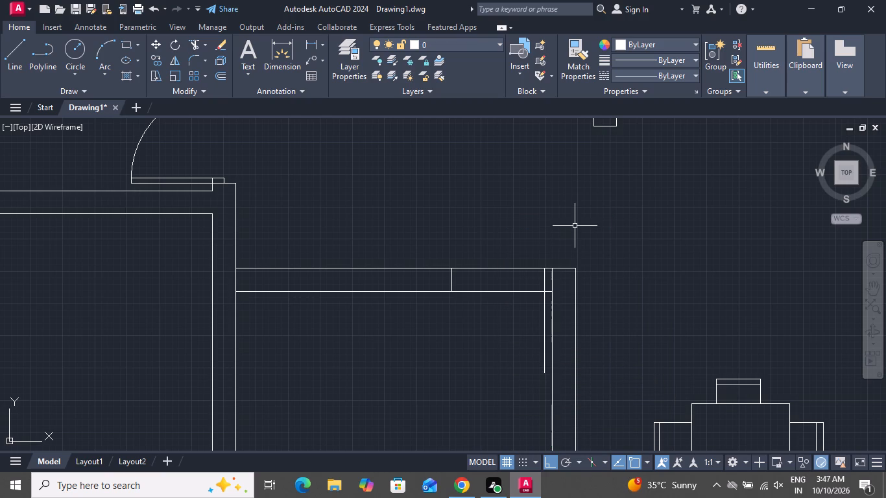
Offset the 3' door leaf line by 2" toward the opening to give the leaf its thickness.
type("o")
key("space")
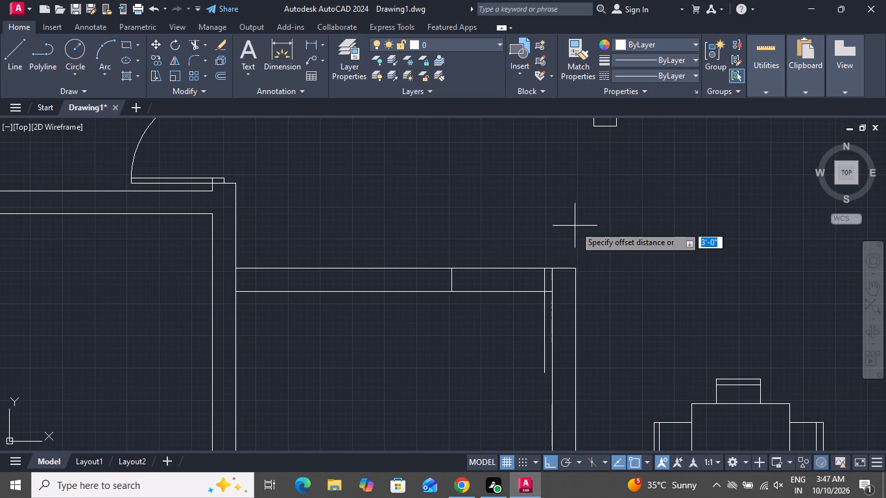
key("2")
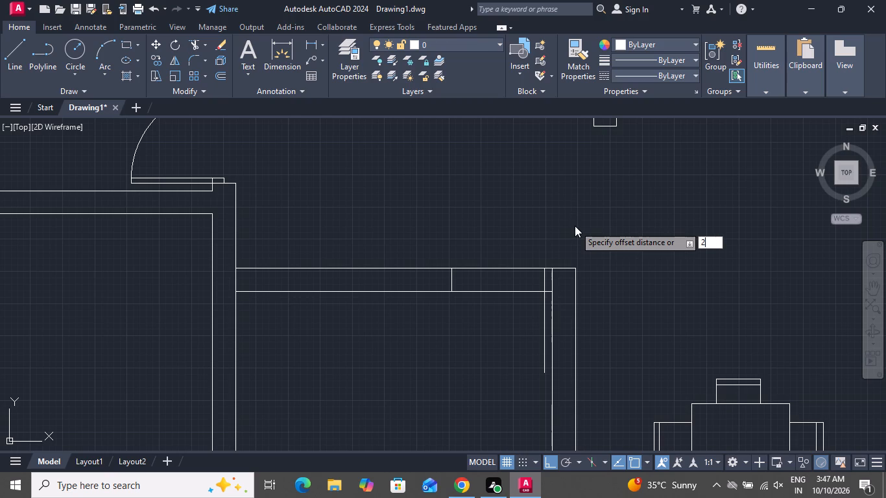
key("shift+quotedbl")
key("Return")
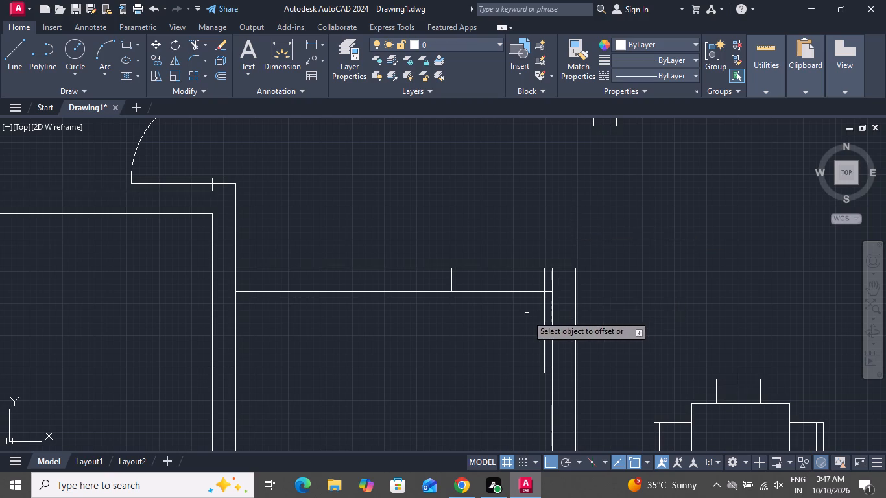
scroll(529, 318, "up", 2)
left_click(561, 307)
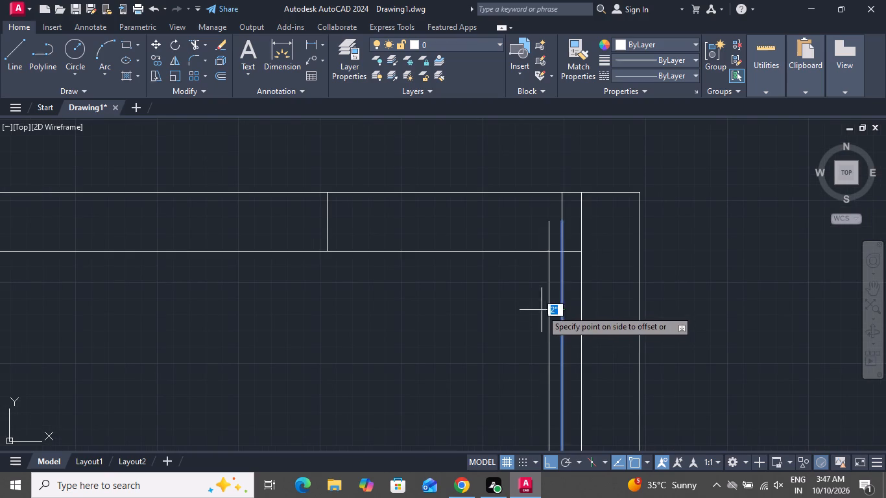
left_click(542, 310)
right_click(538, 309)
left_click(553, 329)
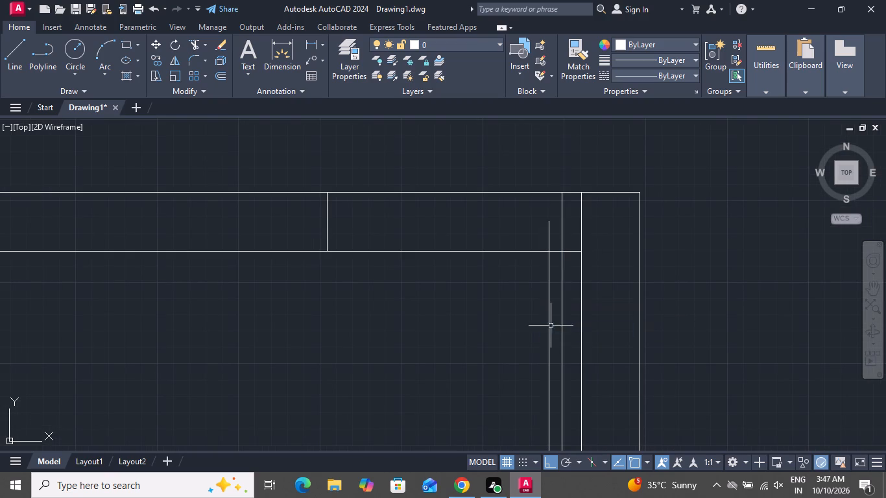
Draw the door swing arc from the far jamb's midpoint through the lower ends of the two leaf lines.
type("a")
key("space")
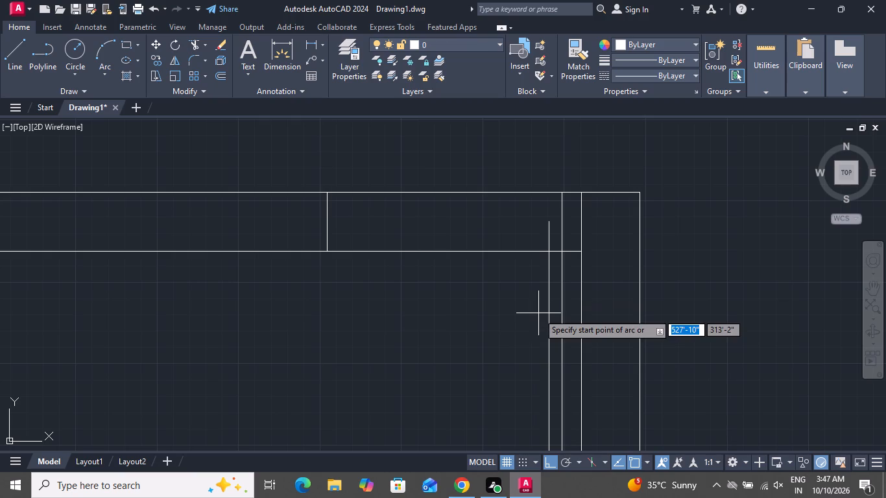
left_click(327, 220)
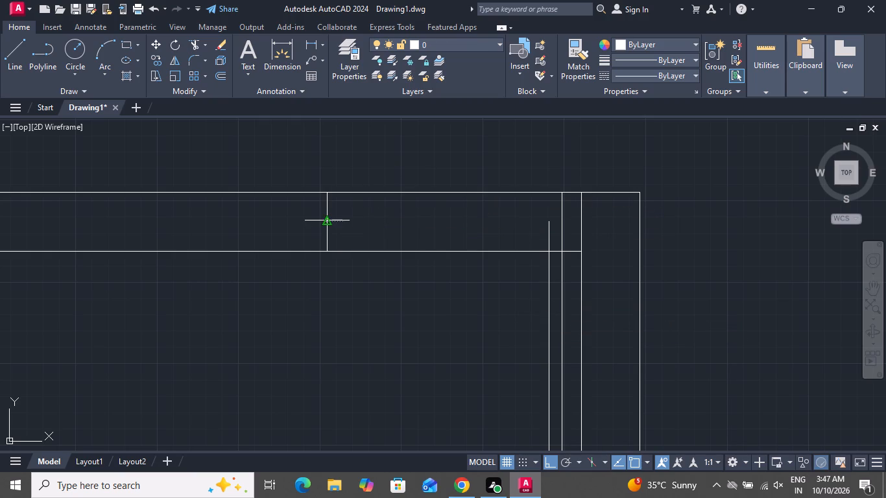
scroll(377, 274, "down", 4)
scroll(403, 326, "up", 4)
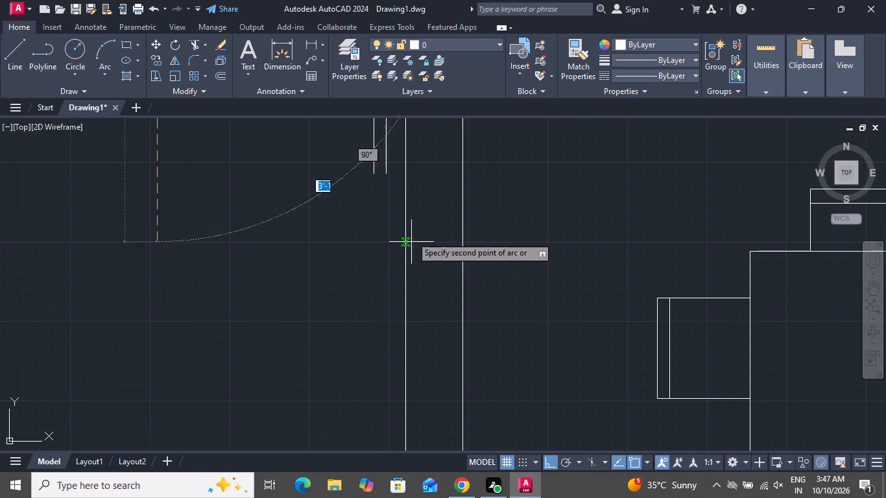
left_click(376, 174)
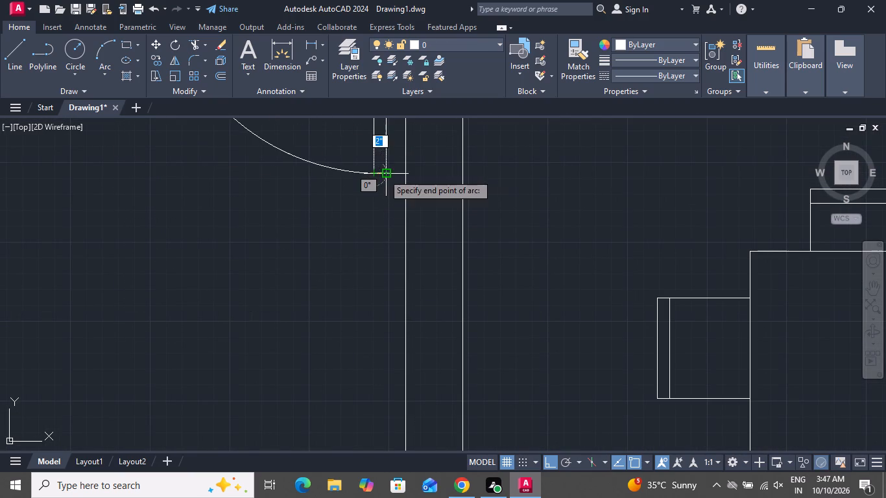
left_click(385, 174)
Trim both upper-wall lines across the door opening and the leftover vertical stub inside the wall beside the dining room.
scroll(391, 235, "down", 4)
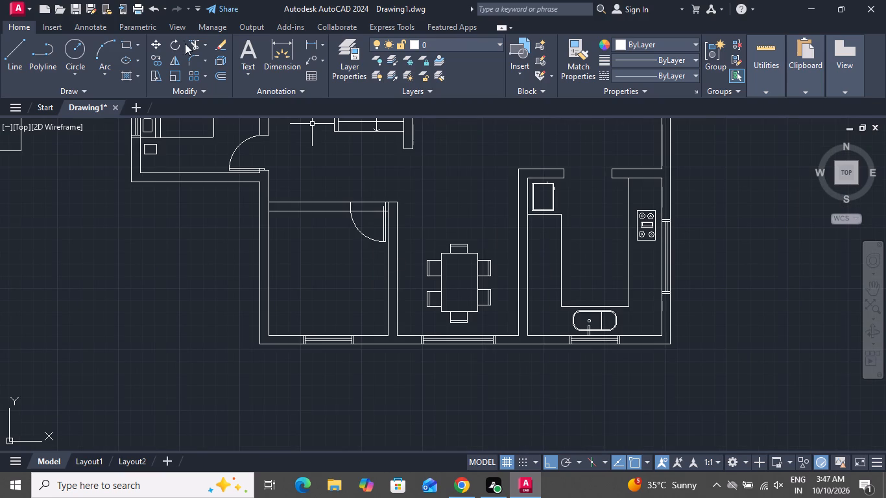
left_click(191, 43)
scroll(338, 226, "up", 3)
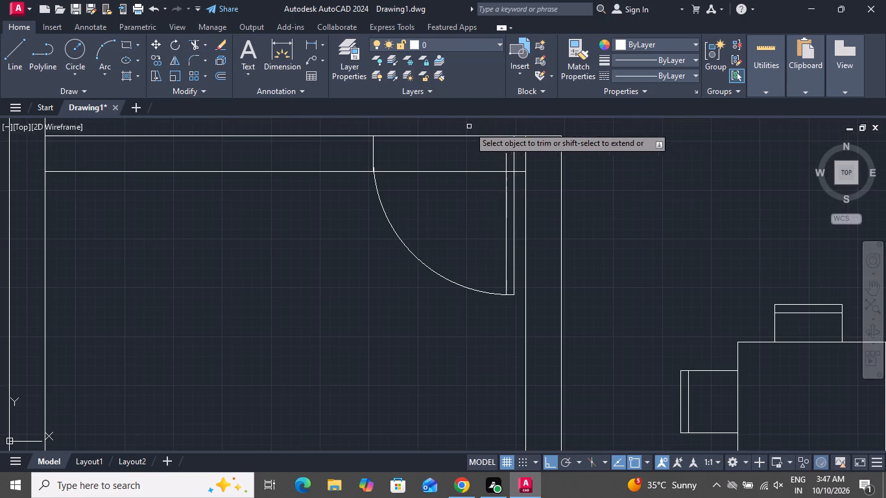
left_click_drag(469, 126, 472, 136)
left_click(462, 220)
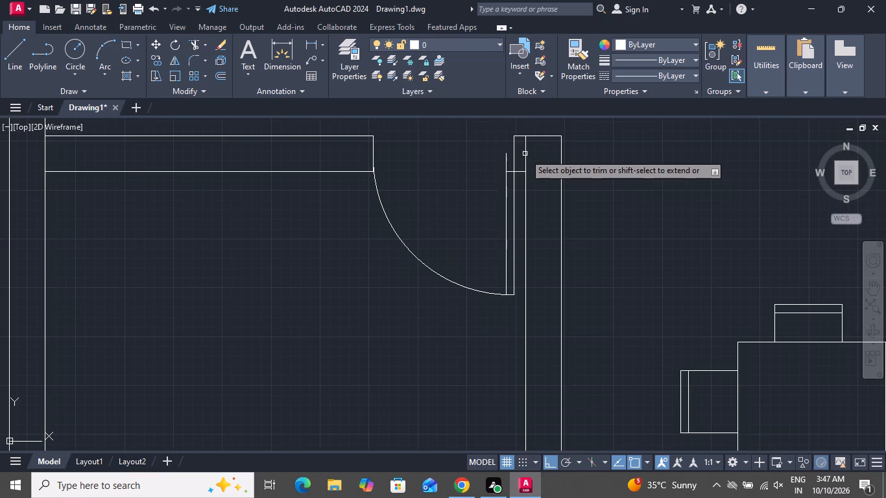
left_click(525, 154)
right_click(426, 185)
left_click(434, 208)
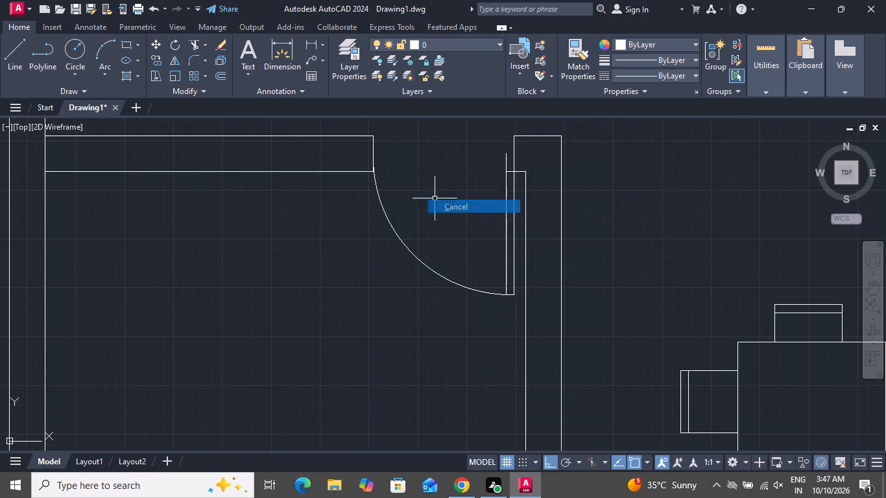
Draw a short line closing the upper end of the door leaf between its two vertical lines.
left_click(9, 39)
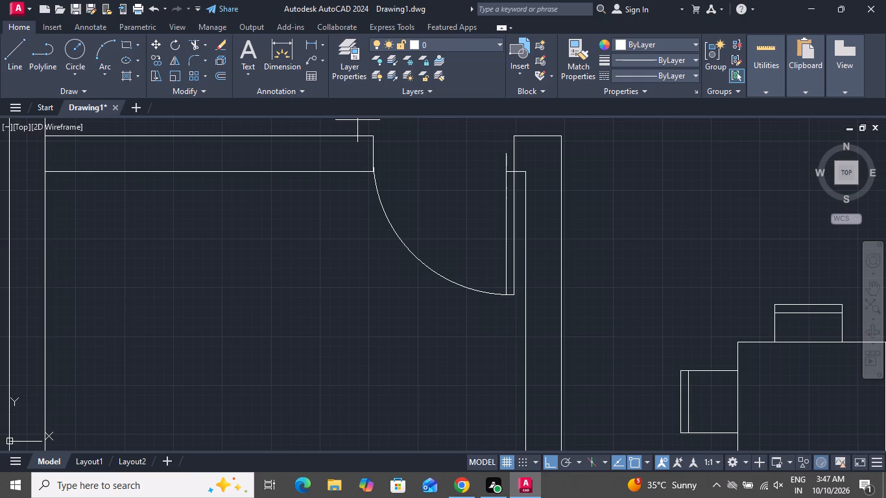
scroll(512, 159, "up", 1)
scroll(512, 159, "down", 1)
scroll(512, 159, "up", 1)
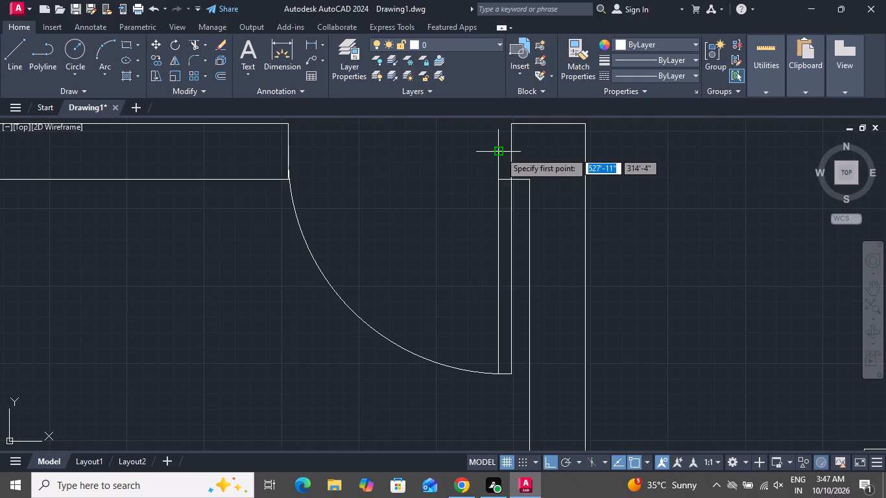
left_click(500, 152)
left_click(512, 148)
right_click(512, 148)
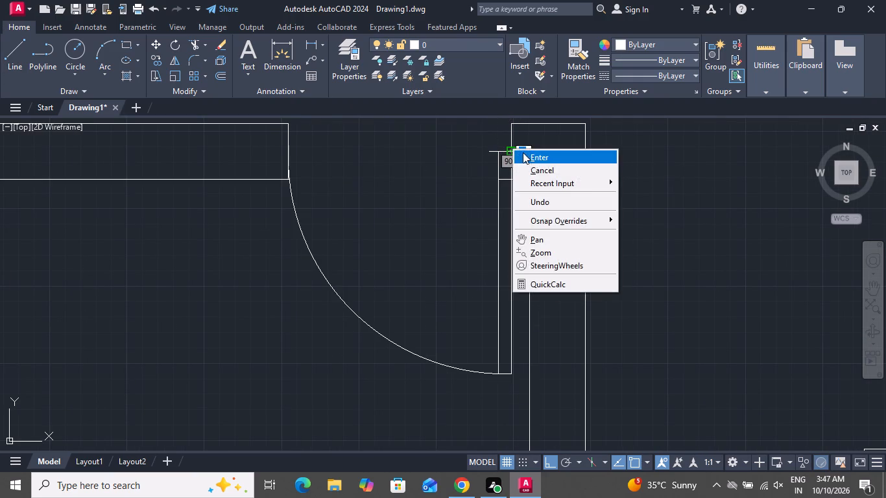
left_click(527, 163)
Draw a bed rectangle about 6'-6" by 3'-7" against the inner face of the wall opposite the dining room.
scroll(527, 198, "down", 1)
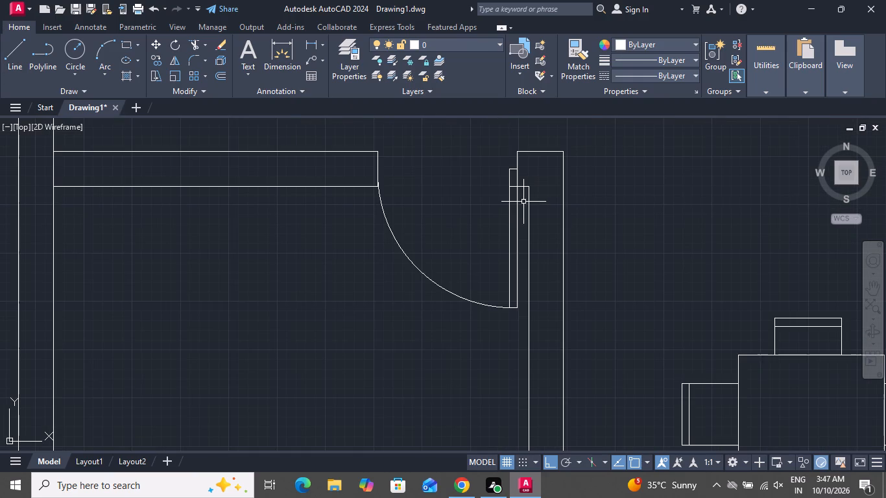
scroll(523, 196, "up", 1)
scroll(523, 196, "down", 3)
scroll(523, 196, "up", 1)
scroll(523, 196, "down", 4)
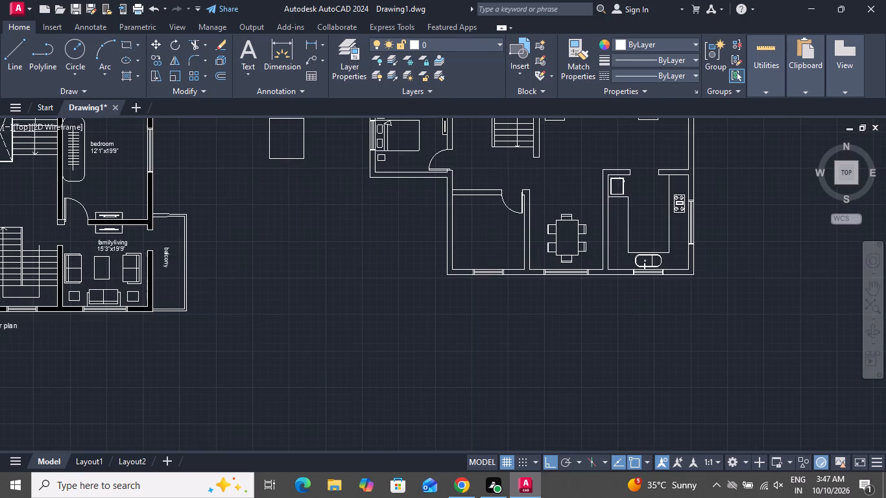
scroll(523, 196, "down", 2)
scroll(529, 193, "up", 1)
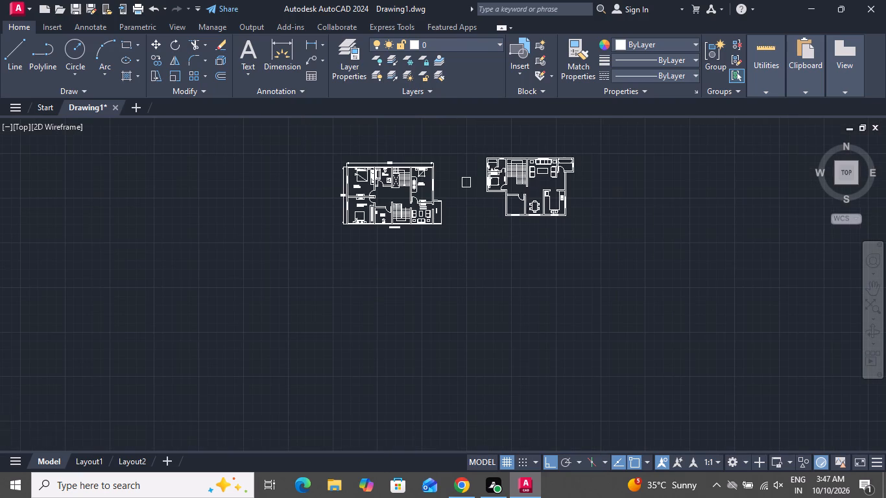
scroll(529, 193, "up", 1)
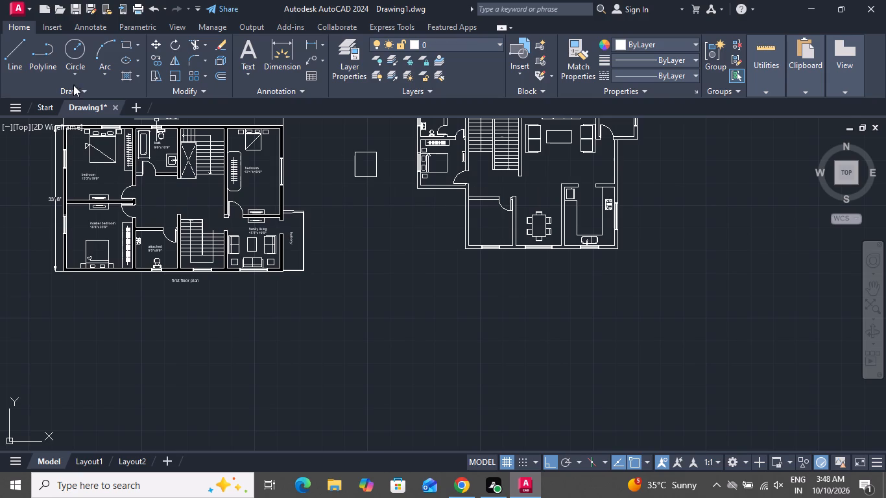
left_click(130, 41)
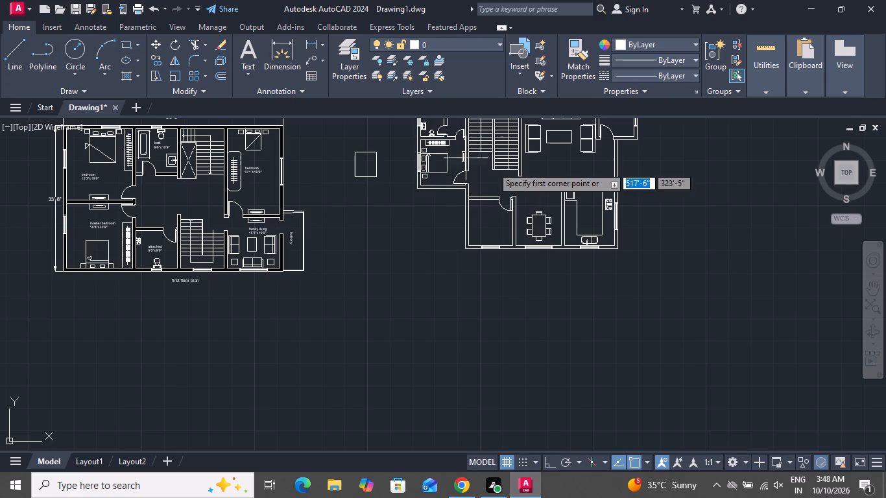
scroll(495, 173, "up", 3)
scroll(470, 248, "down", 2)
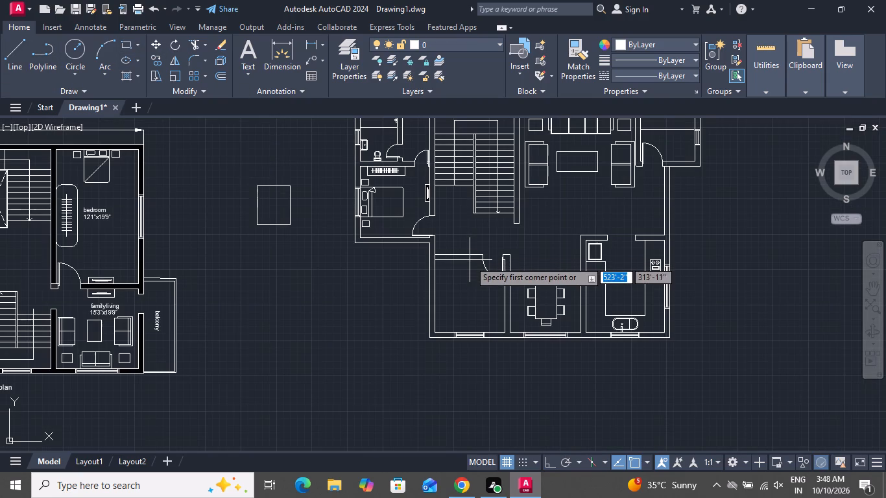
scroll(460, 293, "up", 2)
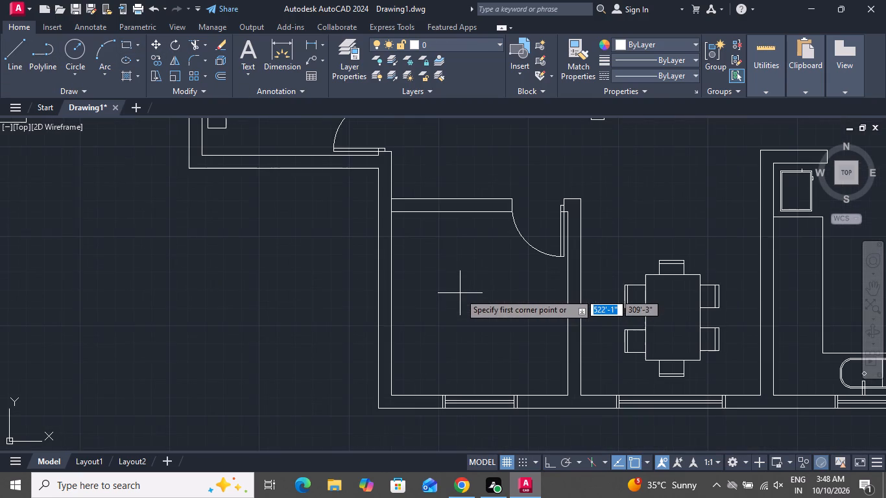
left_click(392, 270)
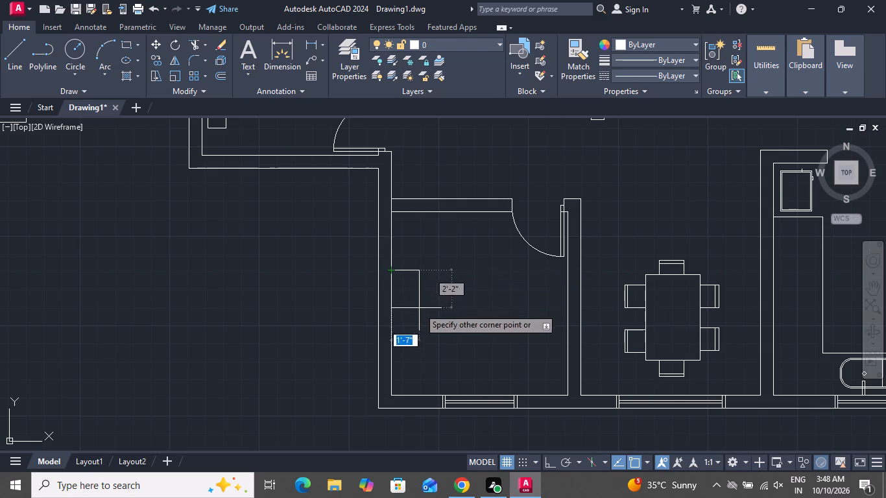
left_click(509, 334)
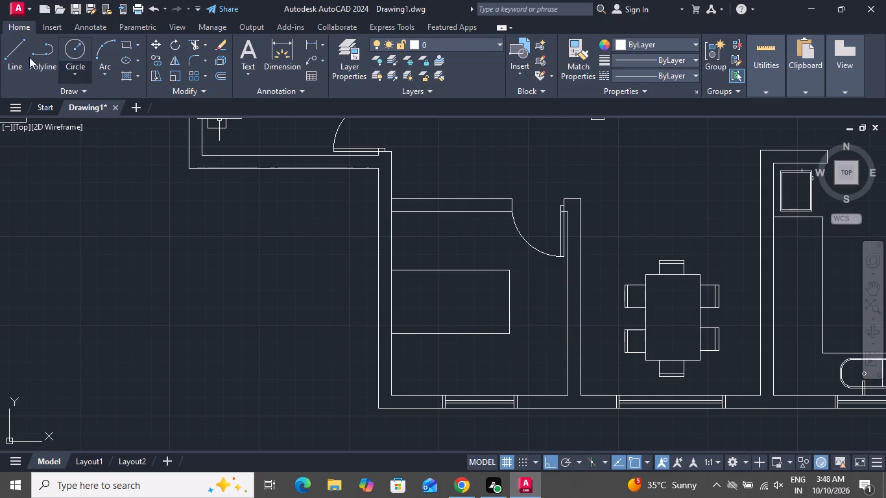
With Ortho on, draw a vertical line across the full width of the bed near its wall end to mark off the pillow area.
left_click(24, 57)
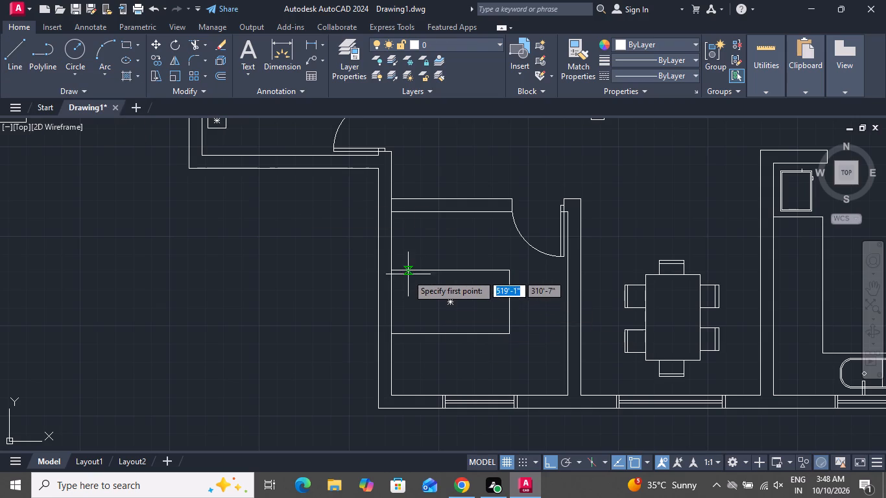
scroll(413, 272, "up", 3)
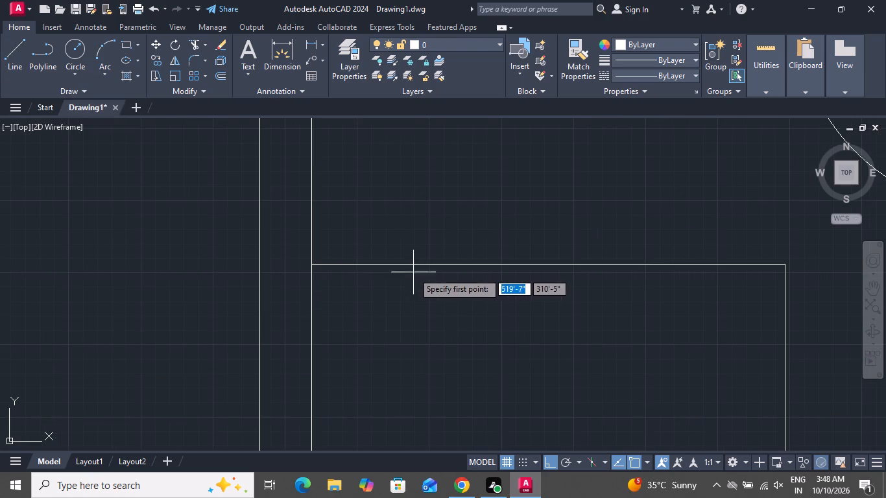
left_click(397, 266)
scroll(428, 276, "down", 1)
scroll(433, 272, "up", 1)
scroll(437, 267, "down", 1)
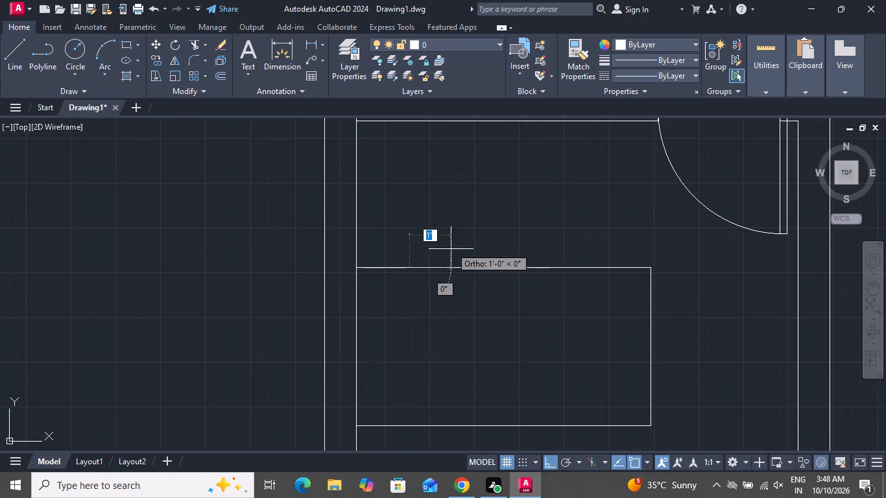
scroll(422, 347, "down", 1)
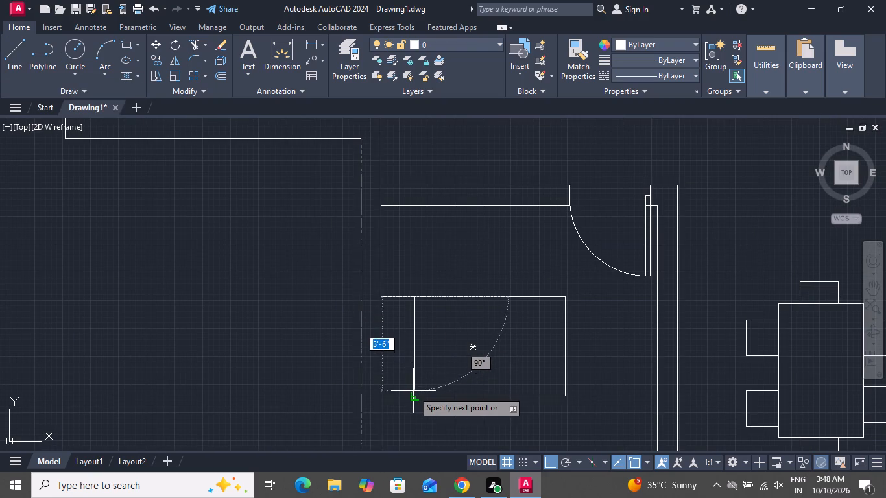
left_click(414, 394)
right_click(416, 388)
left_click(462, 253)
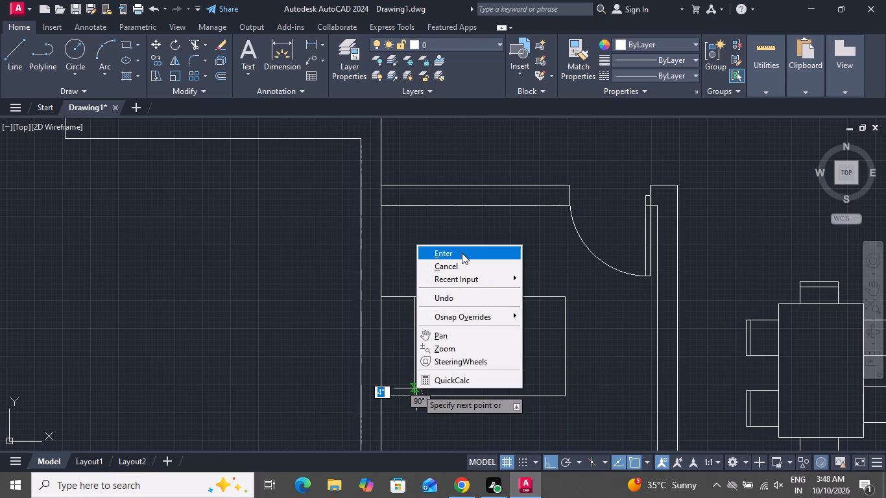
Draw a second vertical line across the bed, parallel to the first and slightly farther from the wall.
left_click(17, 53)
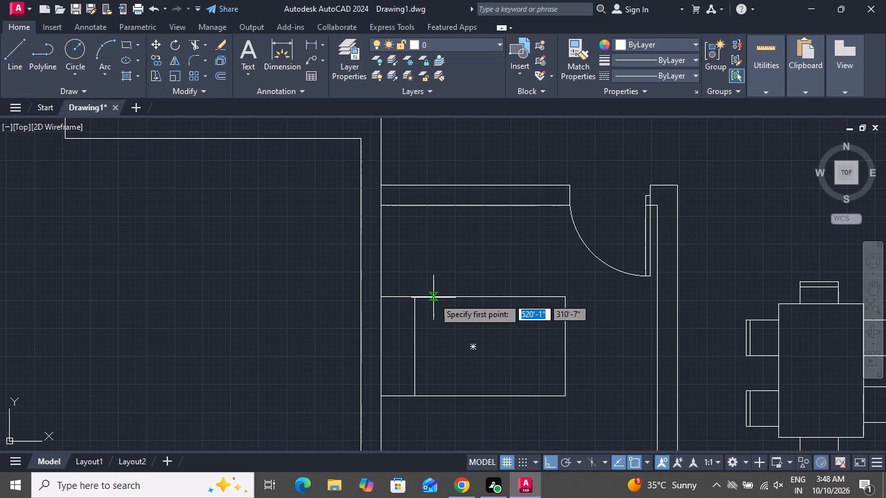
left_click(425, 296)
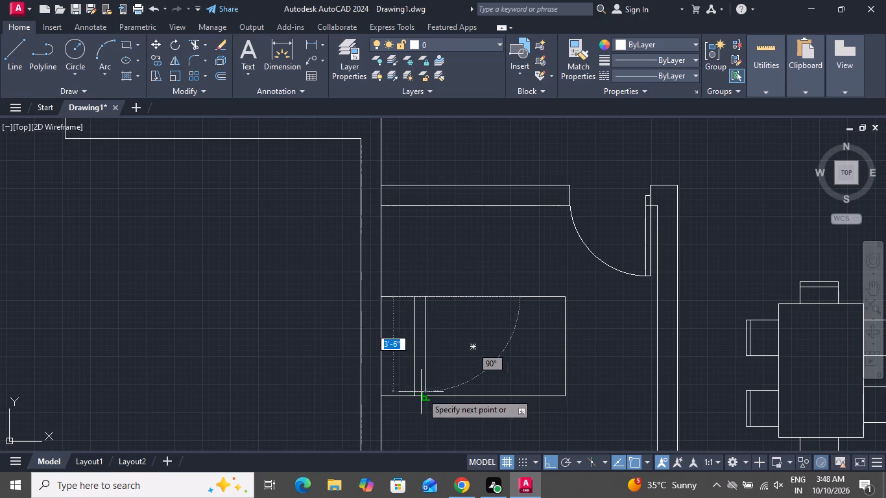
left_click(423, 396)
right_click(428, 378)
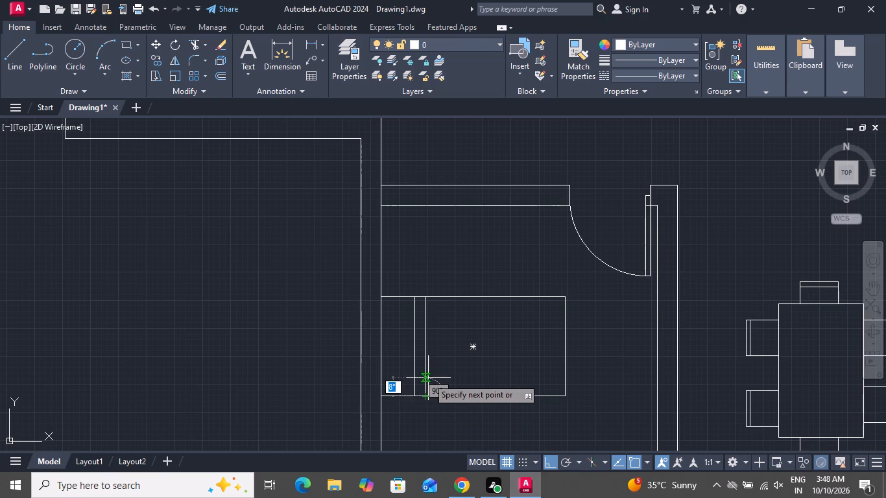
left_click(499, 250)
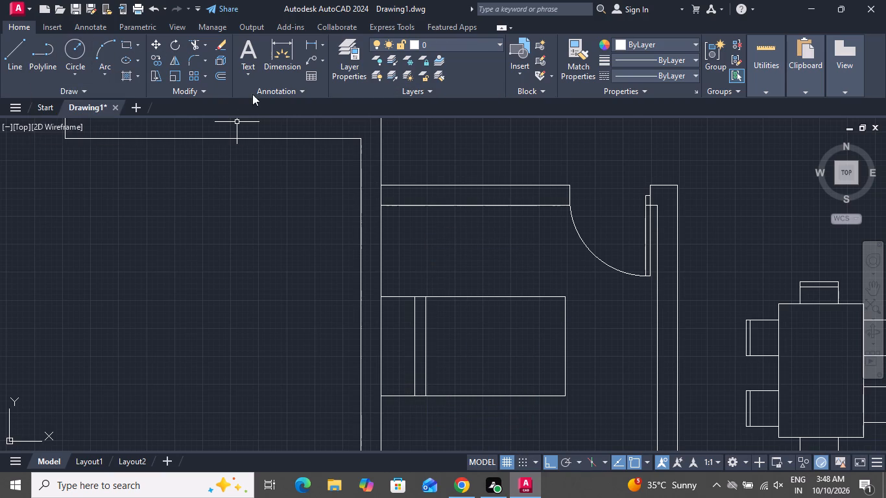
Draw a diagonal line from the second vertical line's upper end to the bed's lower corner at the foot end.
left_click(6, 54)
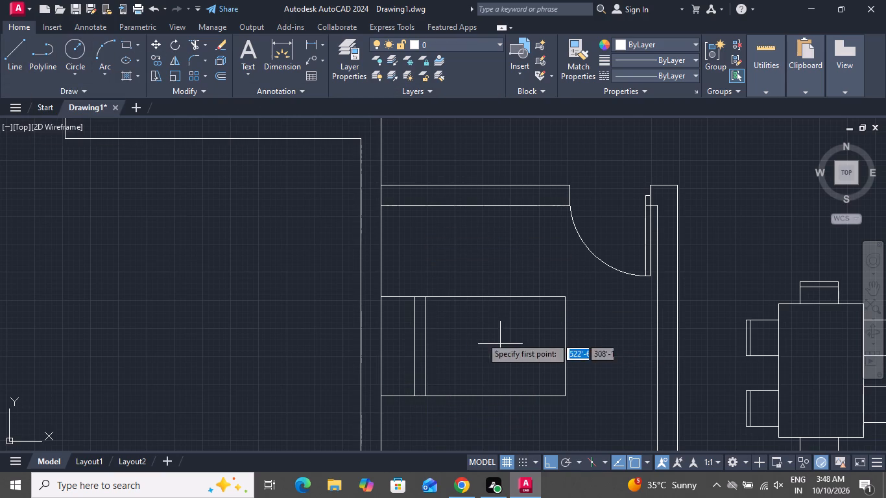
left_click(424, 300)
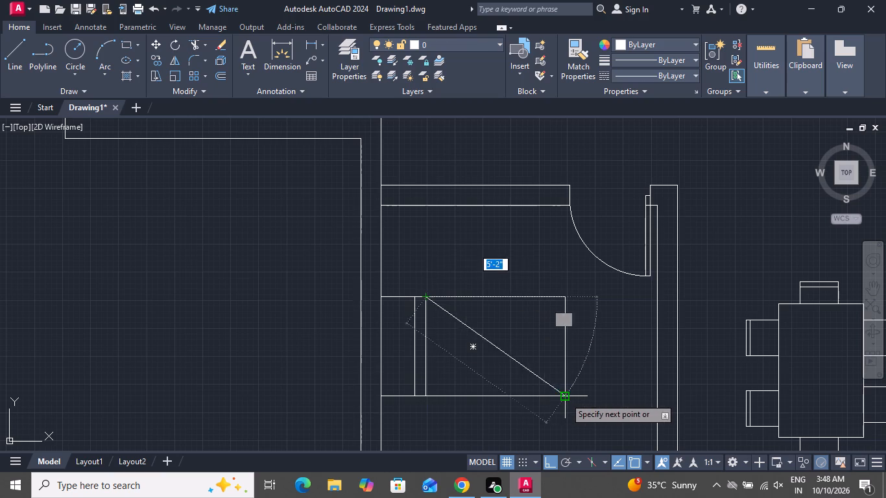
left_click(568, 397)
right_click(601, 382)
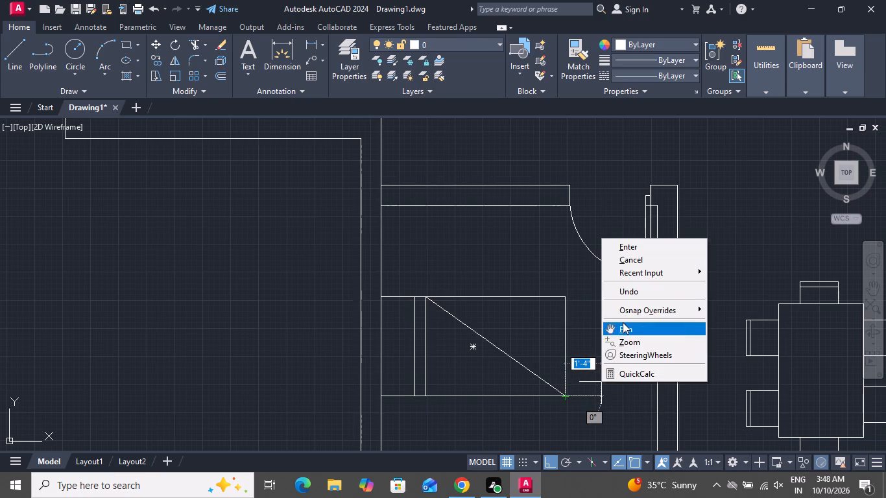
left_click(638, 263)
With Ortho off, draw a small blanket-fold triangle near the diagonal's upper end, with sides about 4" and 11", touching the bed's upper edge.
scroll(683, 332, "down", 2)
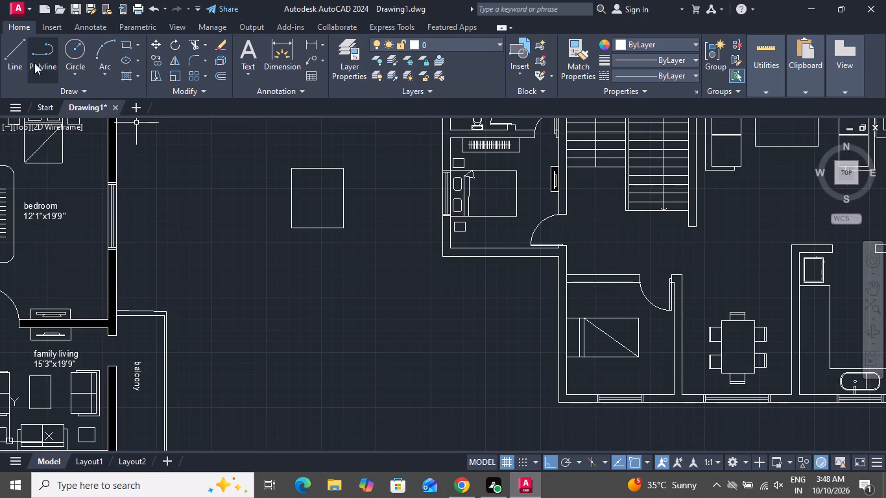
left_click(19, 52)
scroll(662, 357, "up", 3)
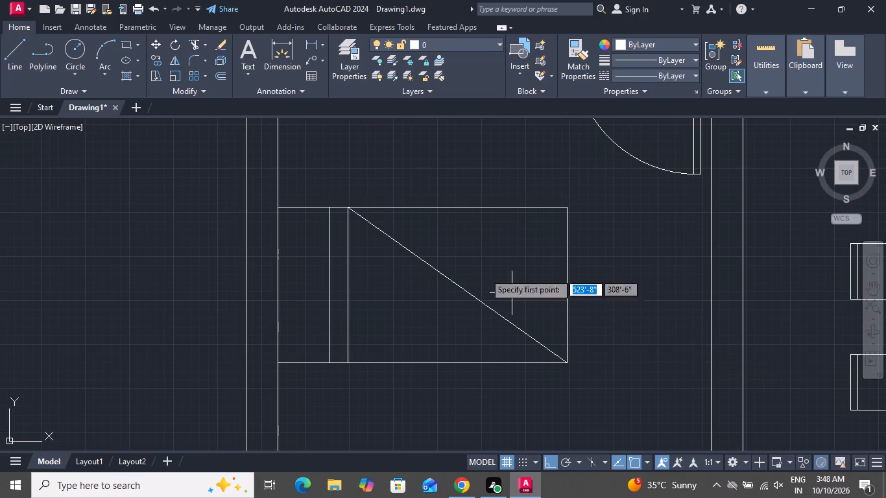
left_click(368, 222)
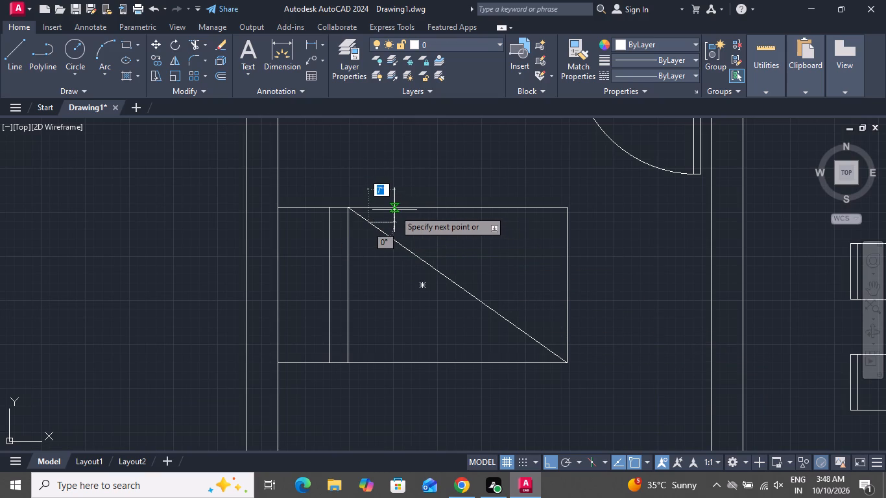
left_click(555, 465)
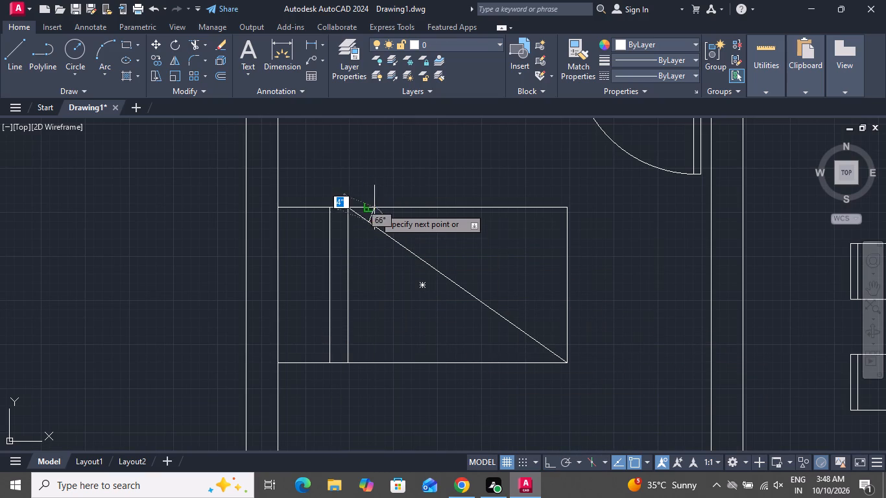
left_click(374, 207)
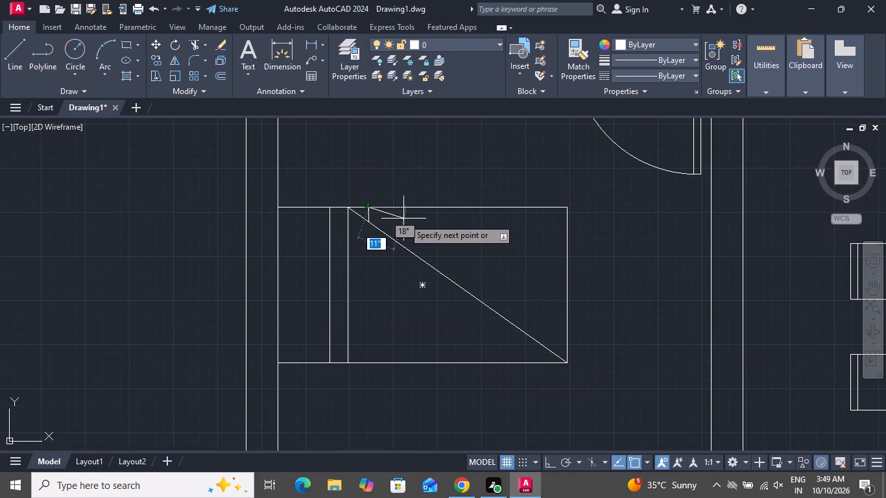
left_click(403, 219)
left_click(370, 222)
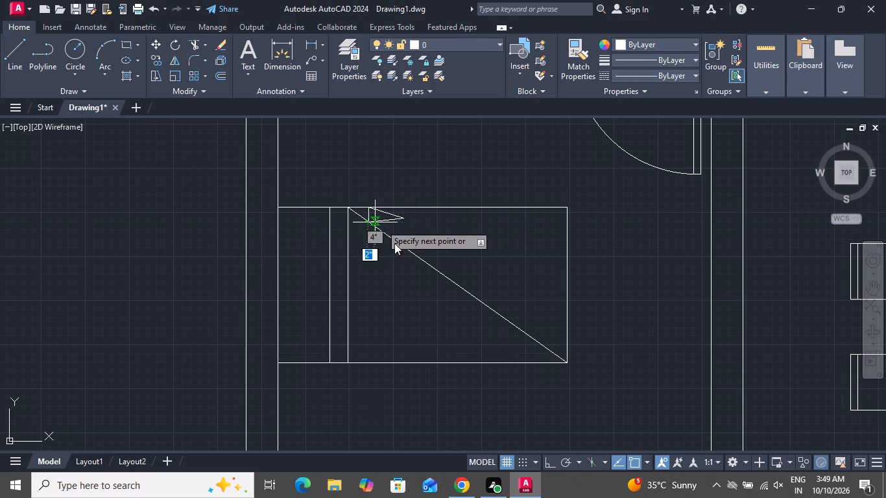
right_click(404, 279)
left_click(418, 297)
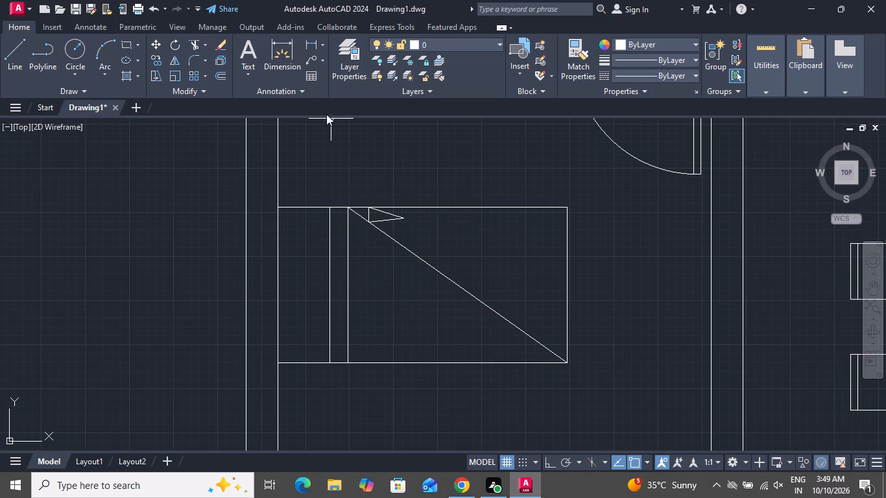
Trim away the short piece of the bed's diagonal between the second vertical line and the blanket-fold triangle.
left_click(196, 47)
scroll(325, 219, "up", 2)
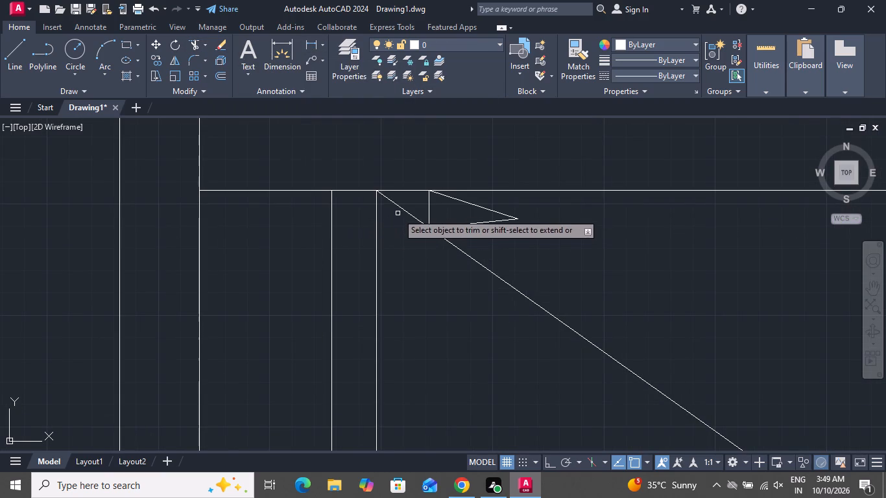
left_click(401, 209)
scroll(434, 357, "down", 3)
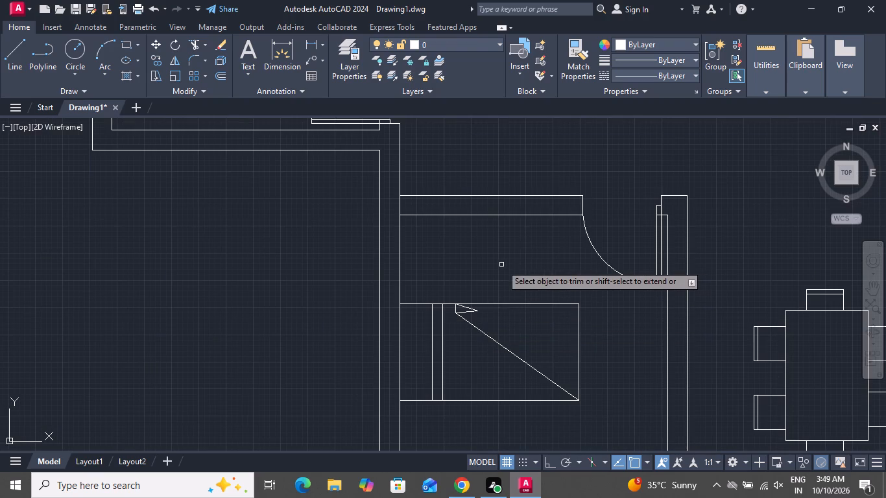
right_click(501, 265)
left_click(525, 283)
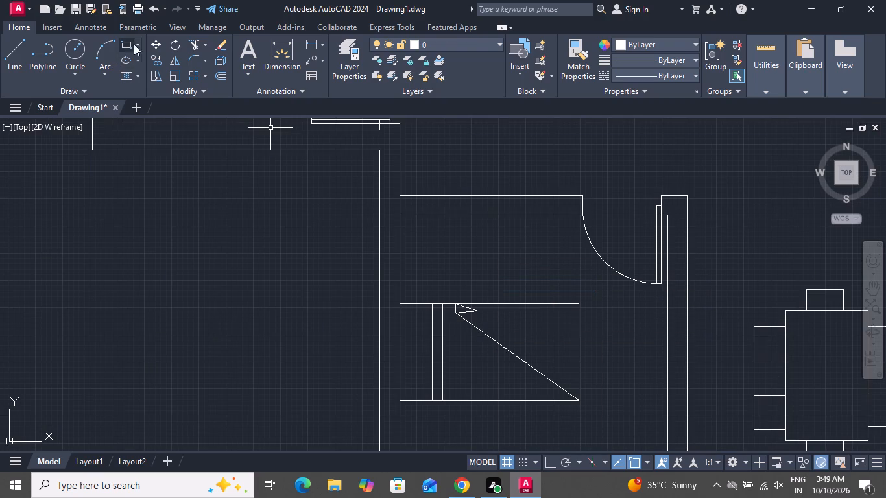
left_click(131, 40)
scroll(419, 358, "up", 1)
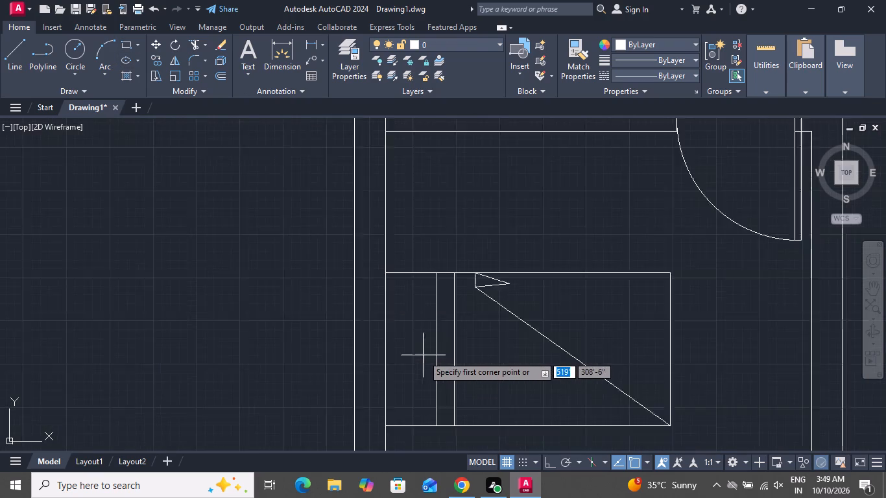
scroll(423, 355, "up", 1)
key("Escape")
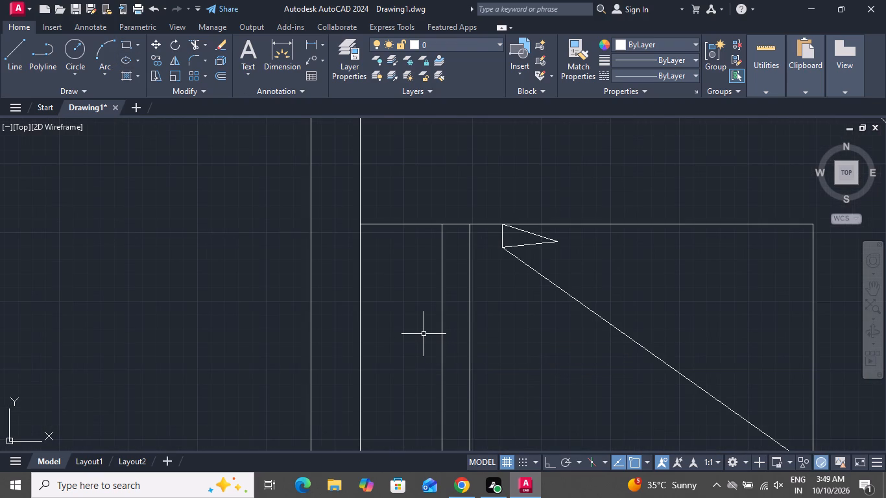
Draw a pillow rectangle with a 2" fillet radius, about 11" by 1'-6", against the wall at the bed's head end.
type("rec")
key("space")
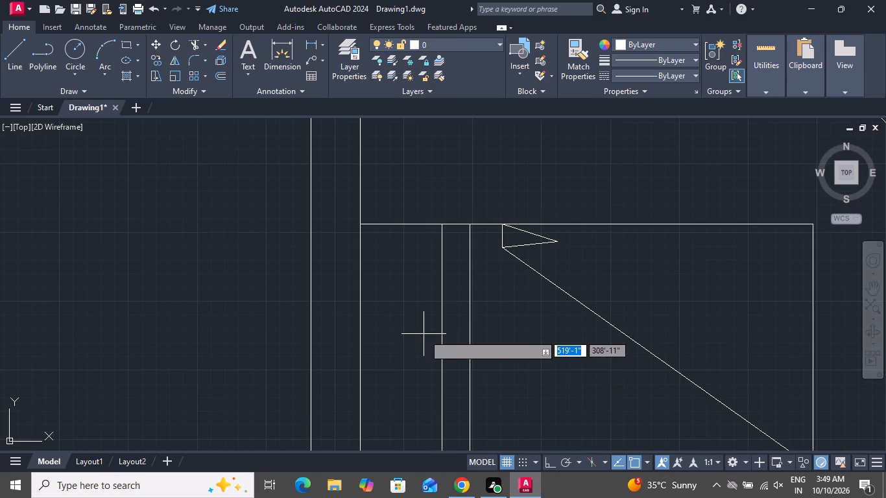
type("f")
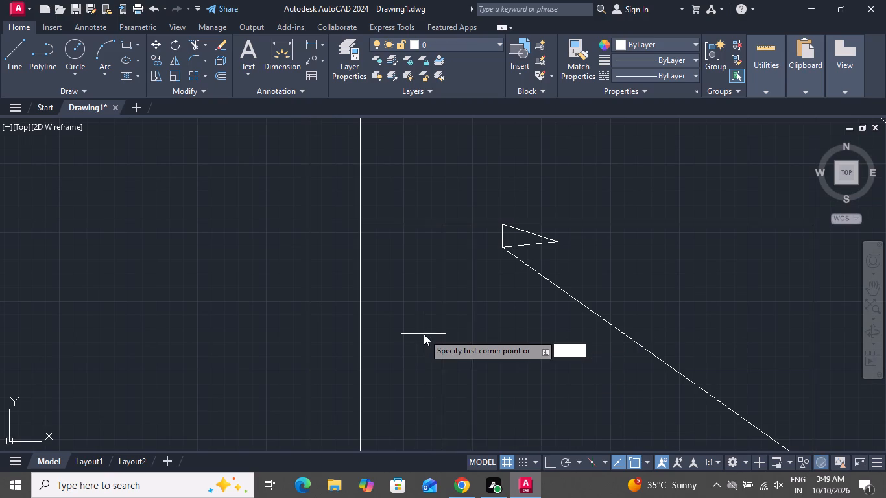
key("space")
key("2")
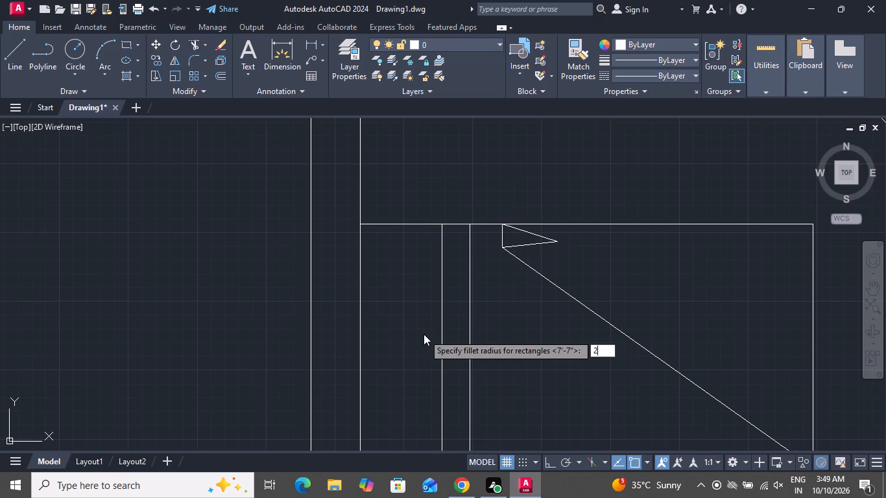
key("space")
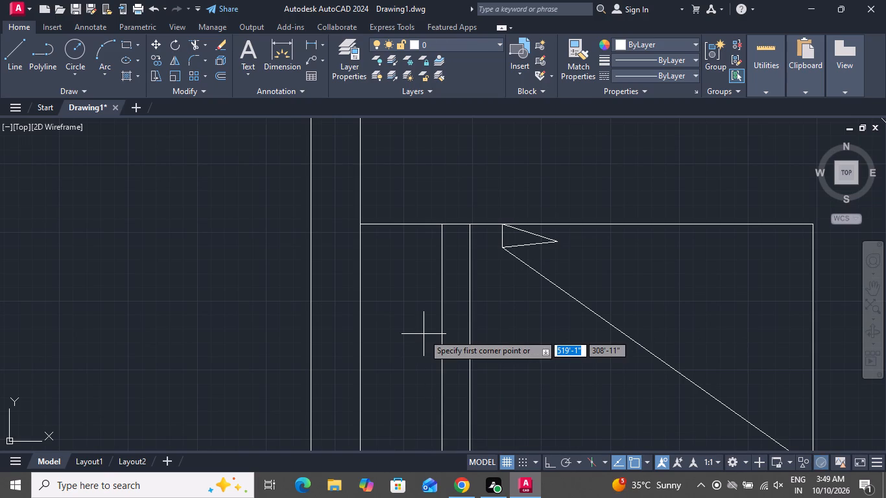
scroll(398, 334, "down", 3)
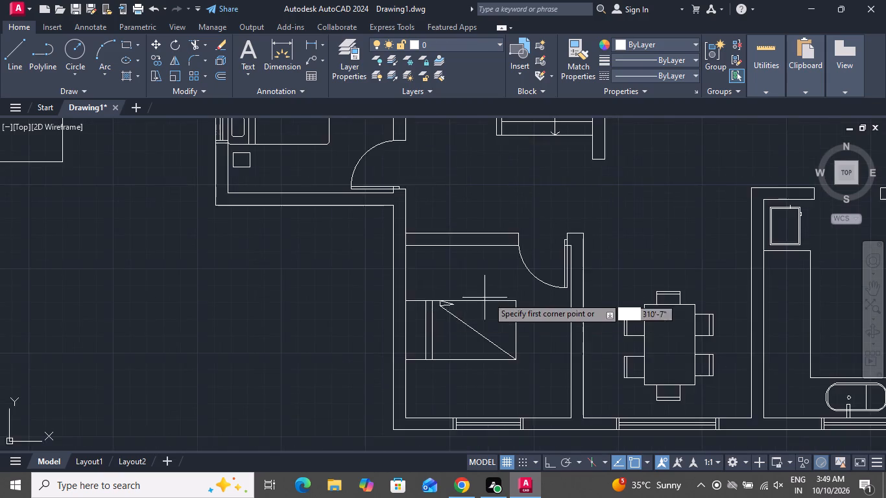
scroll(494, 296, "down", 4)
scroll(239, 285, "up", 2)
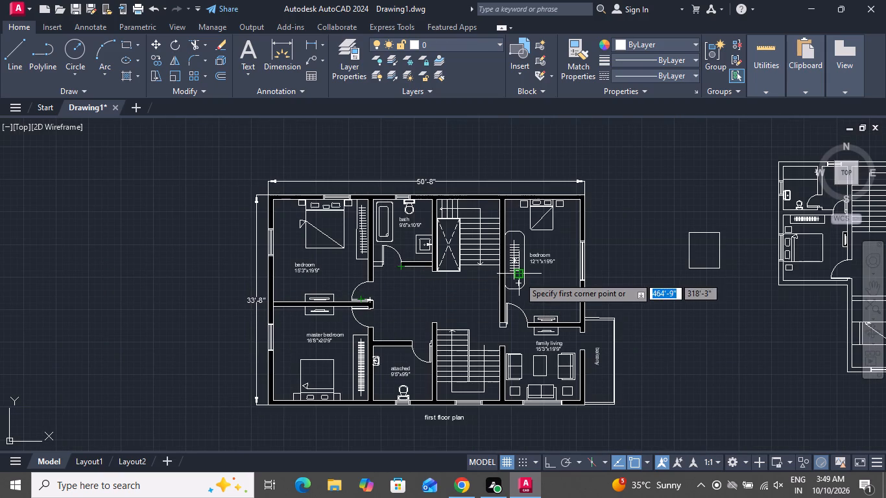
scroll(519, 277, "down", 1)
scroll(612, 277, "down", 1)
scroll(752, 282, "up", 2)
scroll(619, 303, "up", 3)
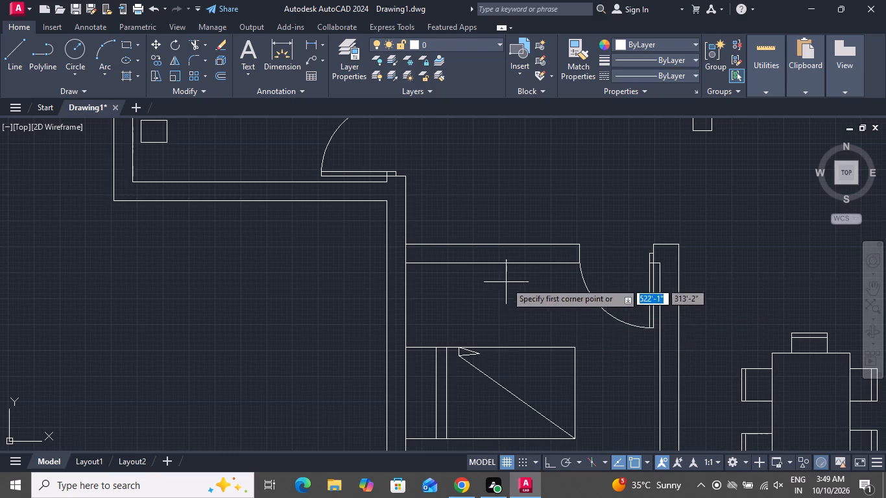
scroll(479, 284, "down", 2)
scroll(459, 334, "up", 2)
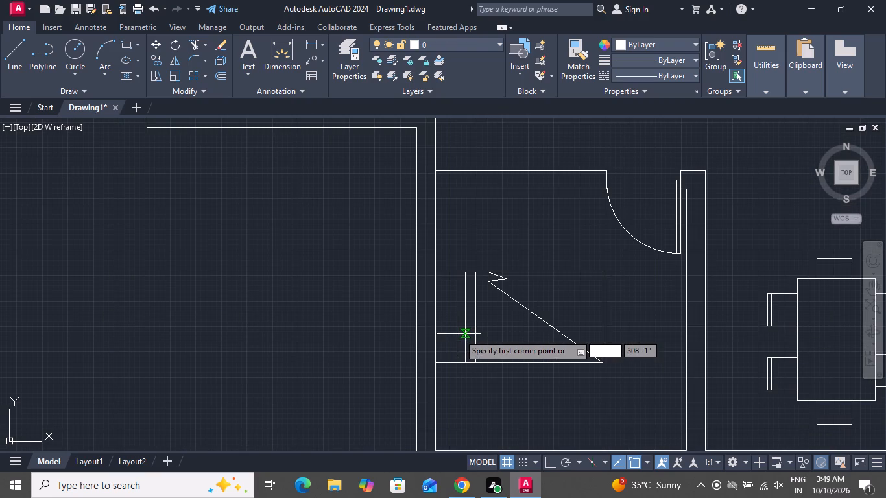
left_click(441, 302)
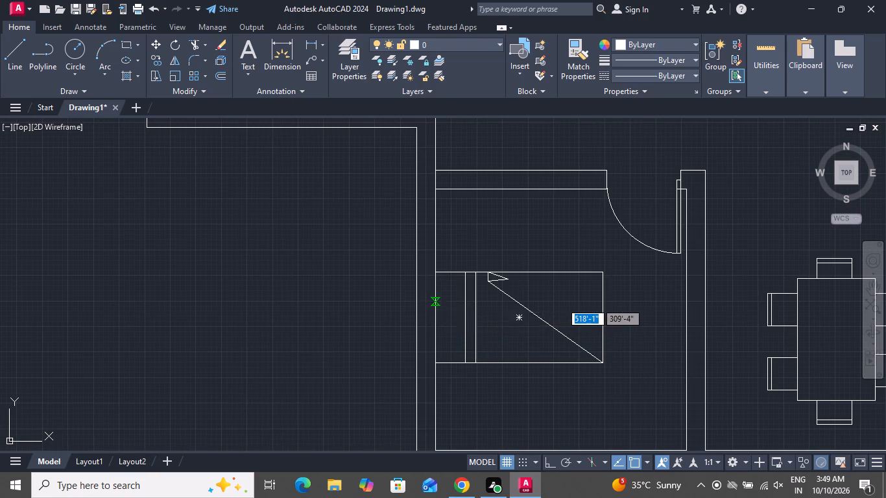
left_click(458, 342)
Move the pillow slightly off the wall and toward the bed's upper edge, keeping it inside the pillow area.
scroll(509, 303, "up", 1)
scroll(509, 303, "down", 1)
scroll(471, 323, "up", 3)
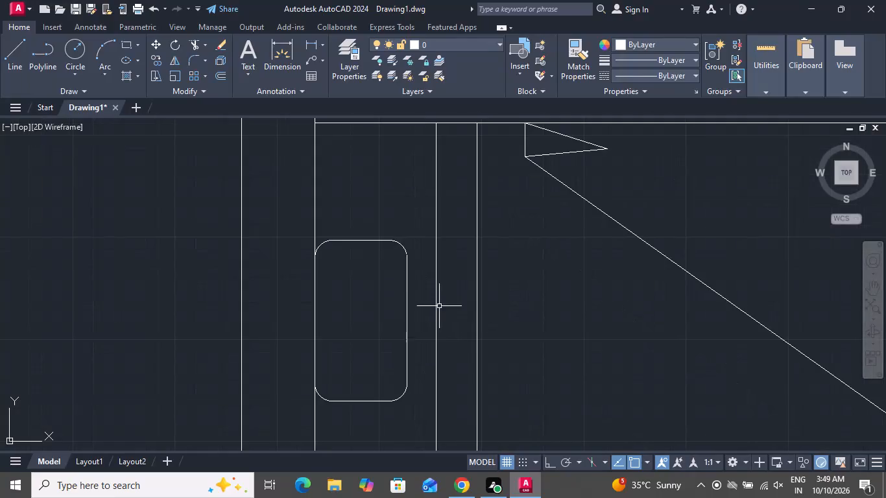
left_click(409, 298)
left_click(397, 302)
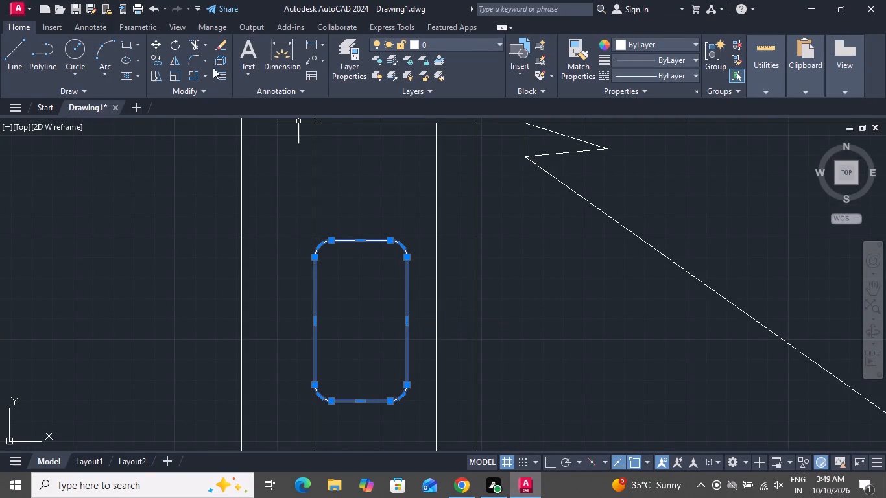
left_click(151, 45)
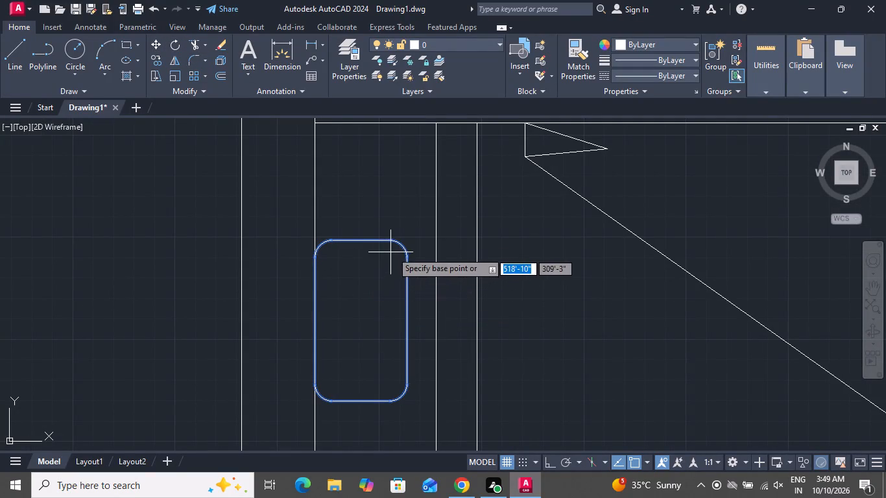
left_click(398, 248)
left_click(414, 234)
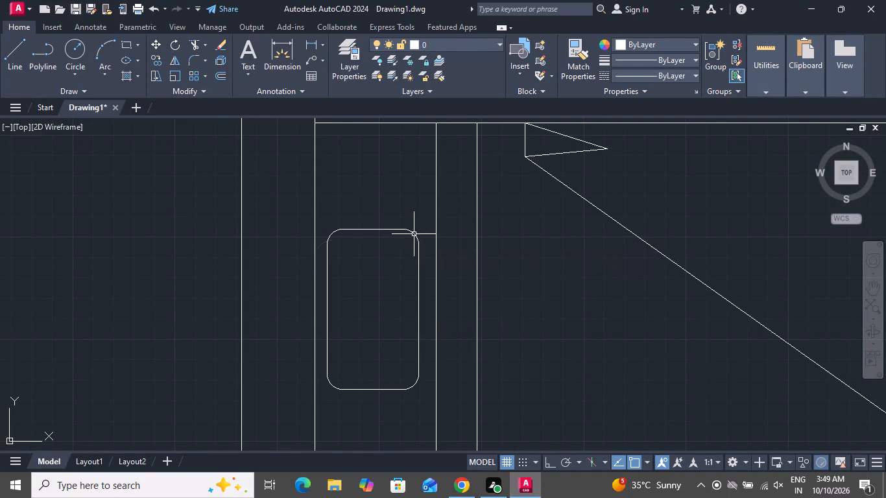
Draw a rounded rectangle about 2'-7" by 1'-5" against the bedroom's window wall, near the corner beside the dining room.
scroll(481, 252, "down", 4)
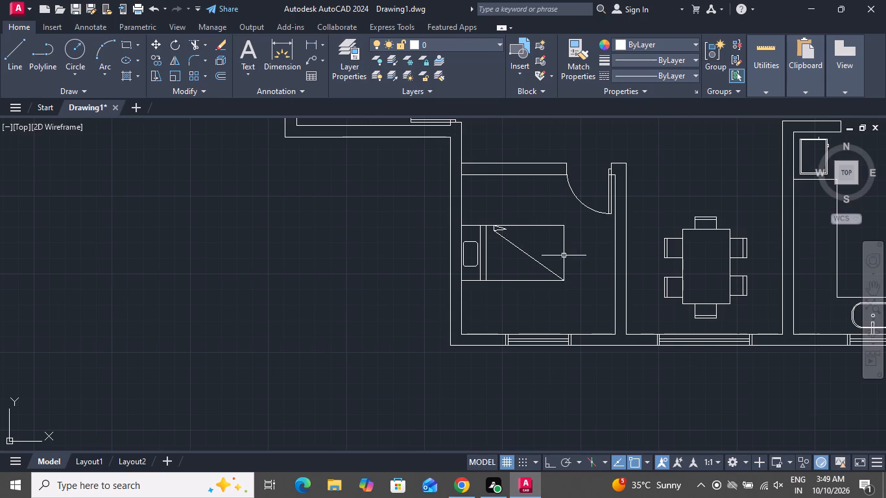
left_click(128, 43)
scroll(596, 344, "up", 2)
left_click(586, 320)
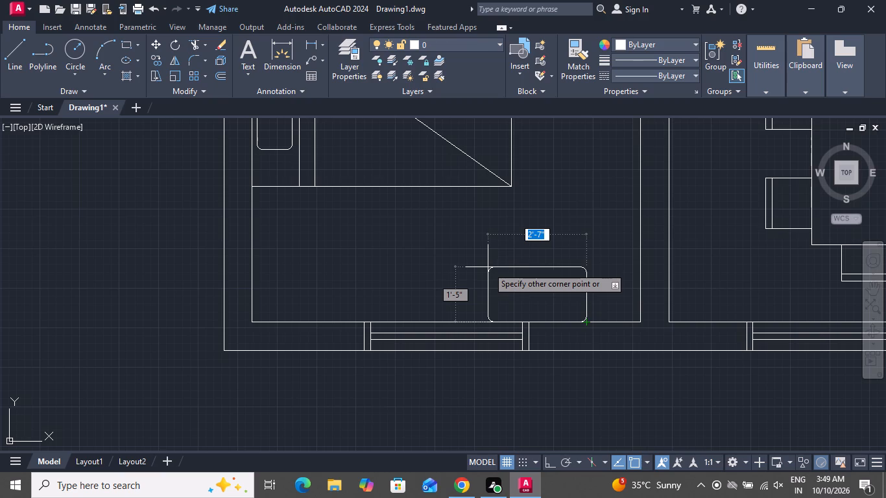
left_click(481, 267)
Delete the stray rectangle lying between the two floor plans.
scroll(550, 298, "down", 2)
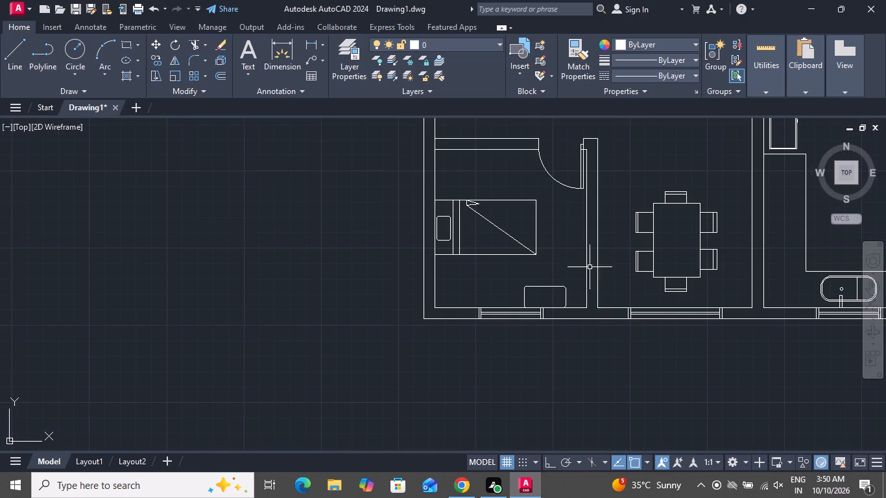
scroll(594, 294, "down", 3)
scroll(604, 281, "up", 1)
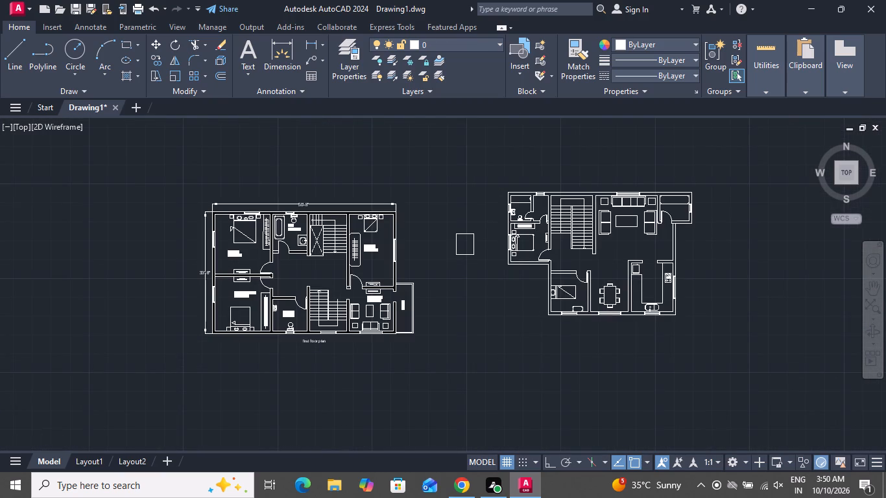
scroll(604, 281, "up", 1)
left_click_drag(304, 130, 298, 147)
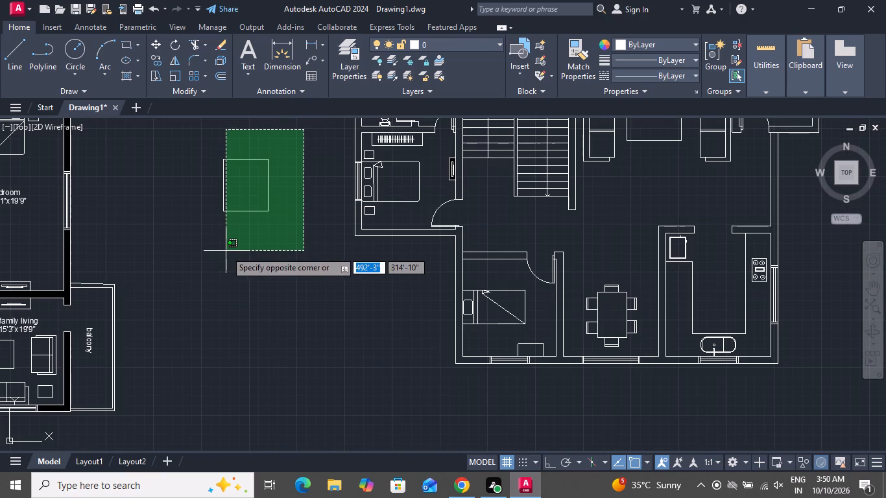
left_click(221, 252)
key("Delete")
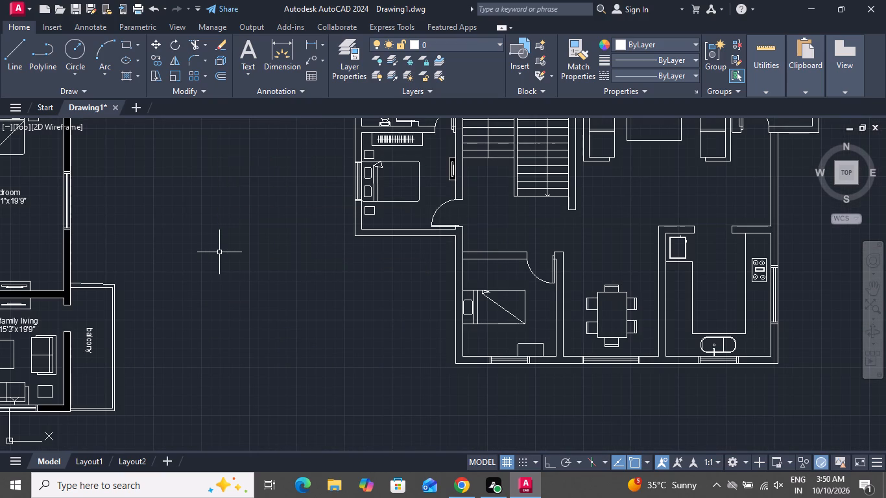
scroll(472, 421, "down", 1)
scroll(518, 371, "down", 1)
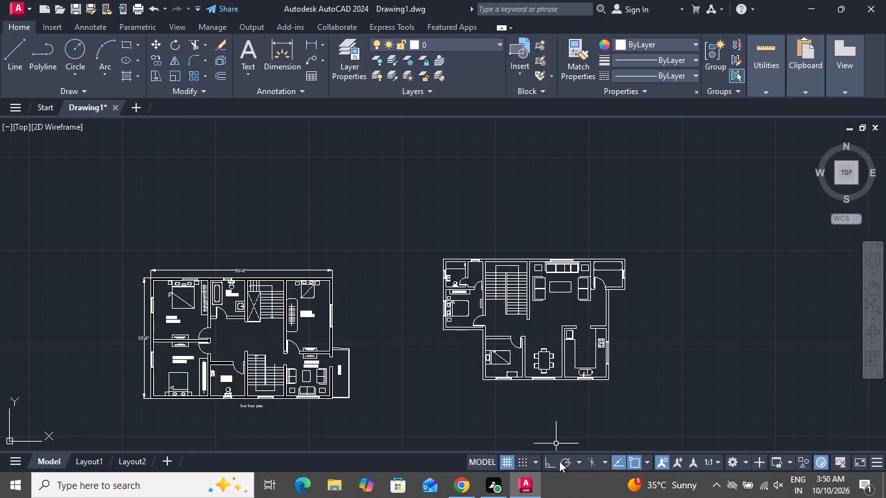
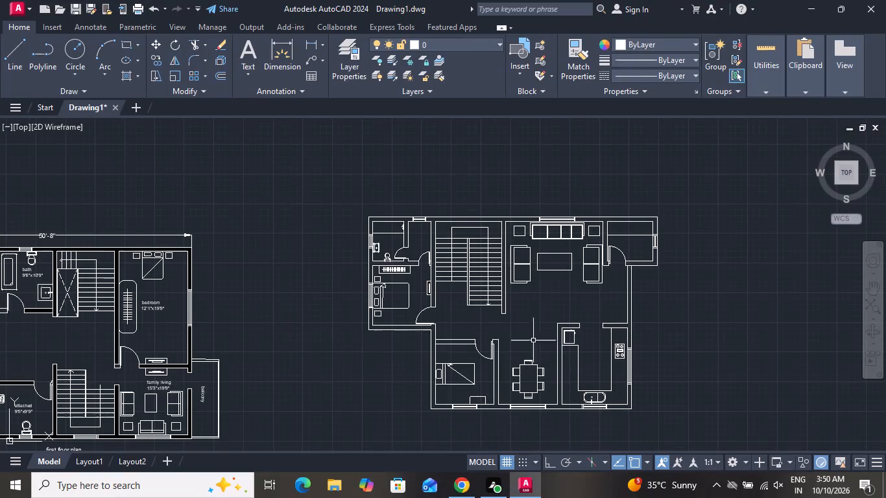
Draw a rounded rectangle chair seat about 1'-4" by 8" against the room-side edge of the bedroom's small table.
scroll(510, 368, "up", 2)
scroll(510, 340, "down", 1)
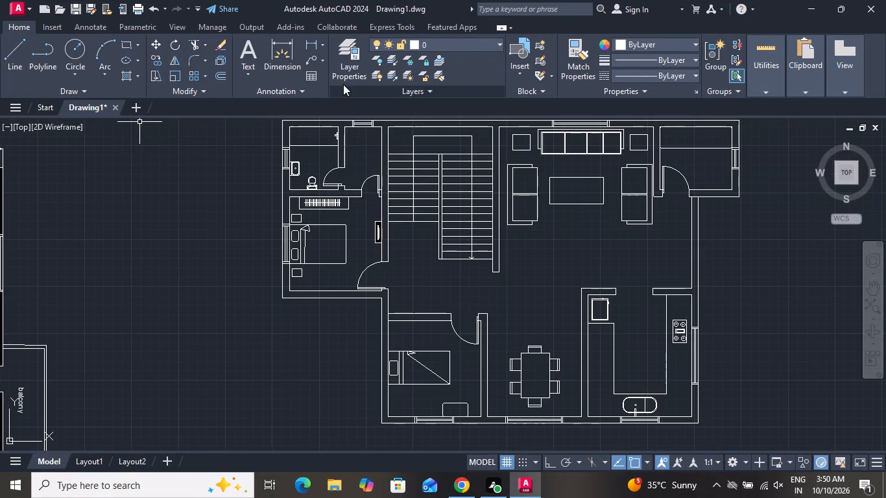
left_click(124, 48)
scroll(468, 385, "up", 2)
scroll(461, 339, "down", 2)
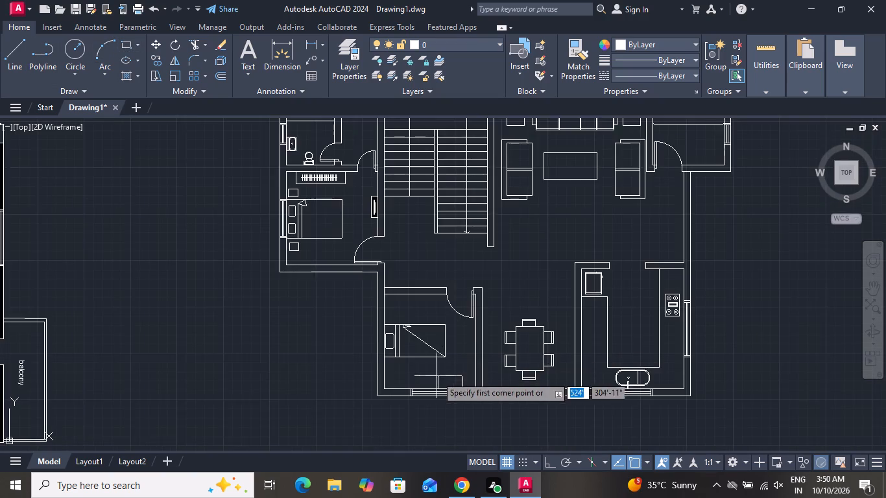
scroll(435, 377, "up", 5)
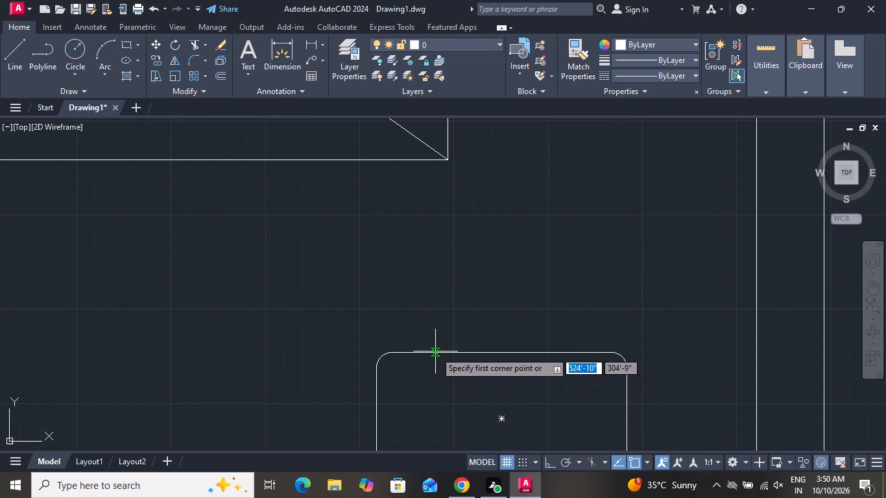
left_click(432, 353)
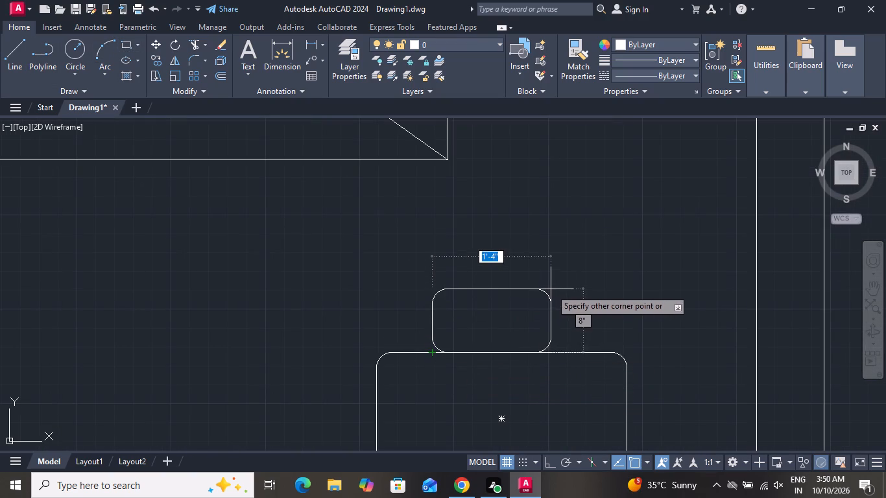
left_click(556, 289)
Draw a backrest frame about 1'-8" wide around the chair seat with orthogonal lines, ending on both sides of the seat.
scroll(537, 330, "down", 1)
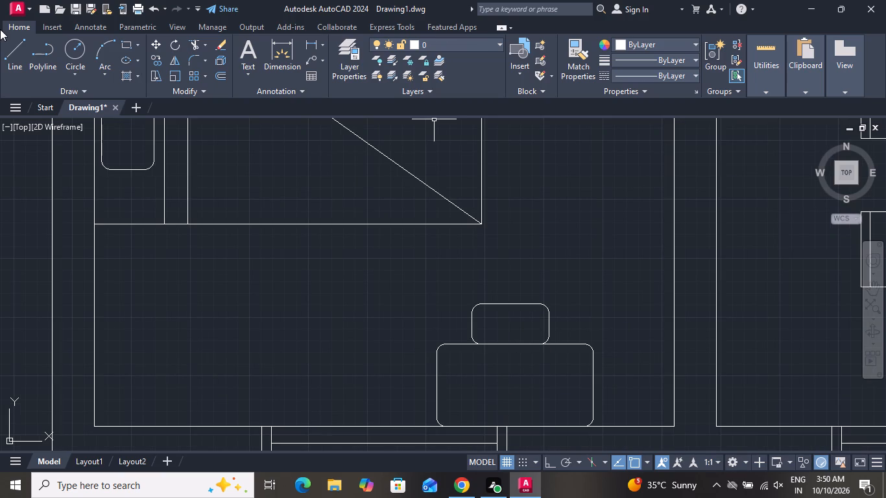
left_click(5, 50)
scroll(468, 317, "up", 1)
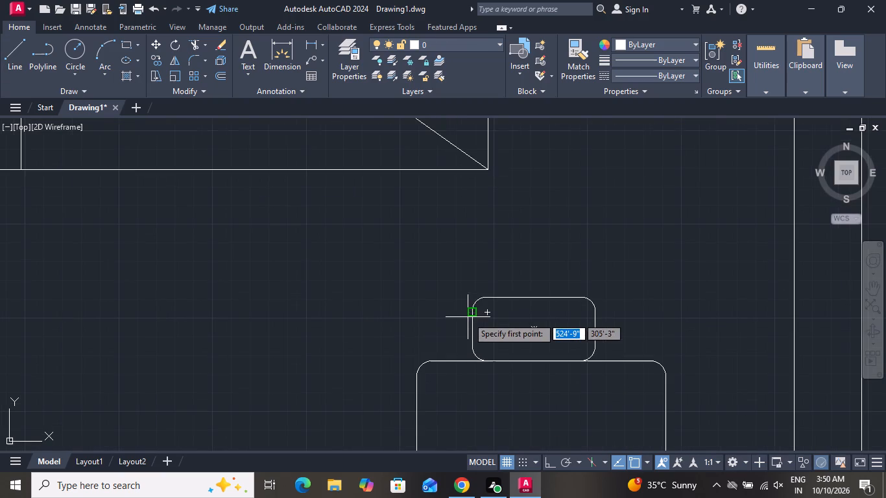
left_click(468, 344)
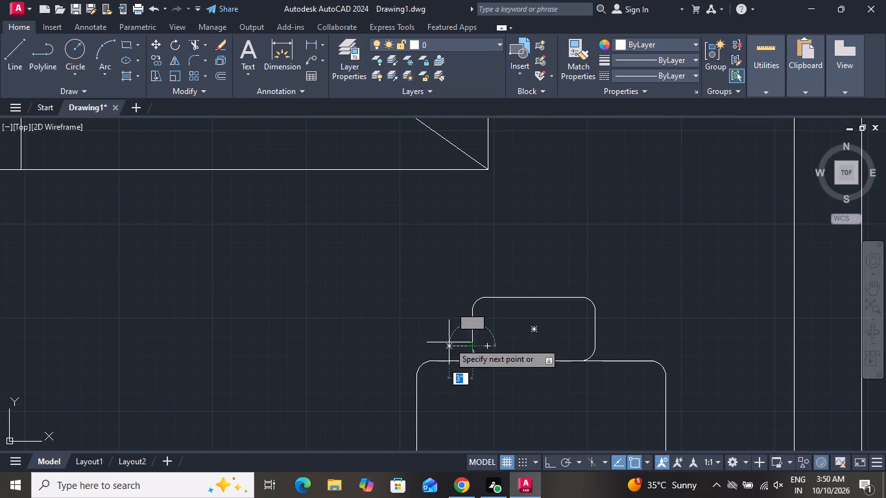
left_click(543, 460)
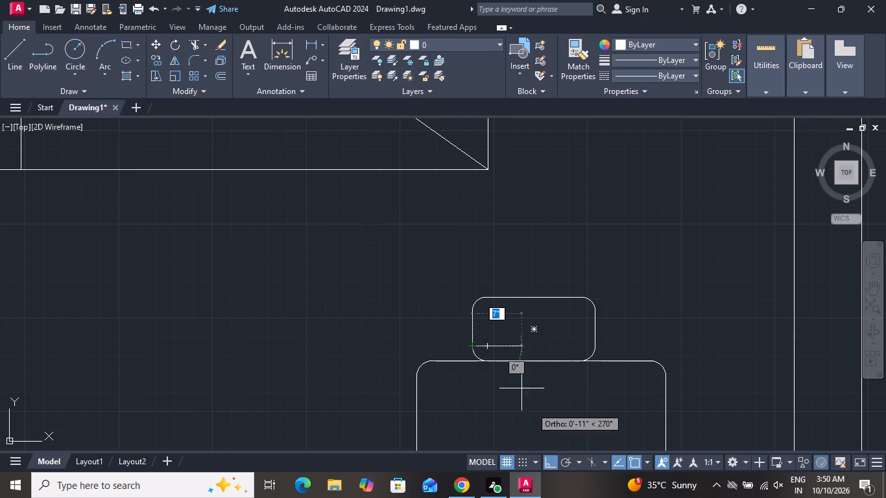
left_click(459, 346)
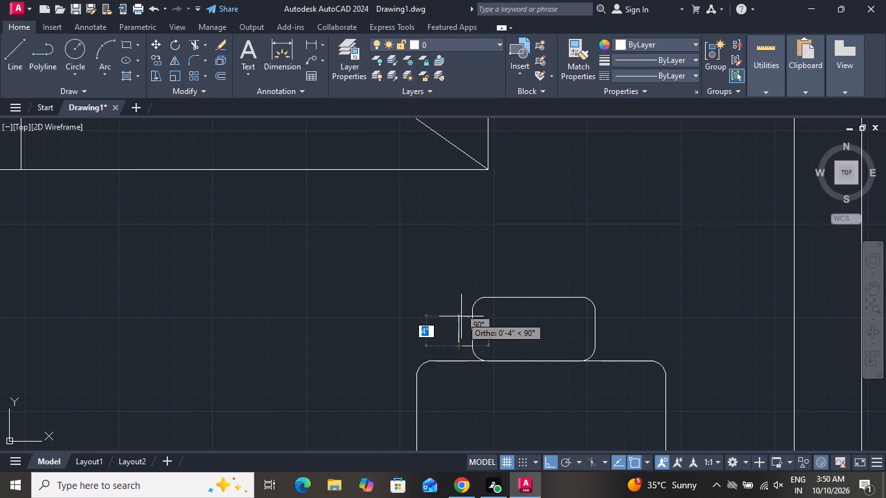
left_click(459, 289)
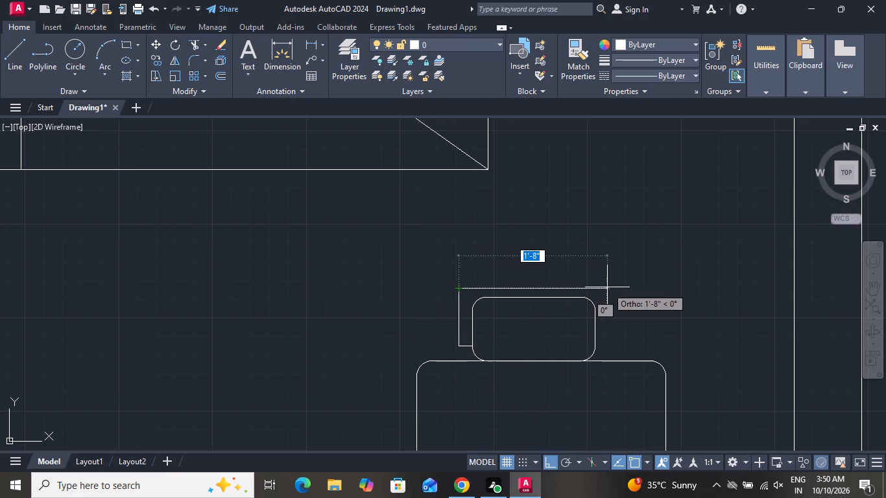
left_click_drag(607, 287, 607, 294)
left_click(607, 346)
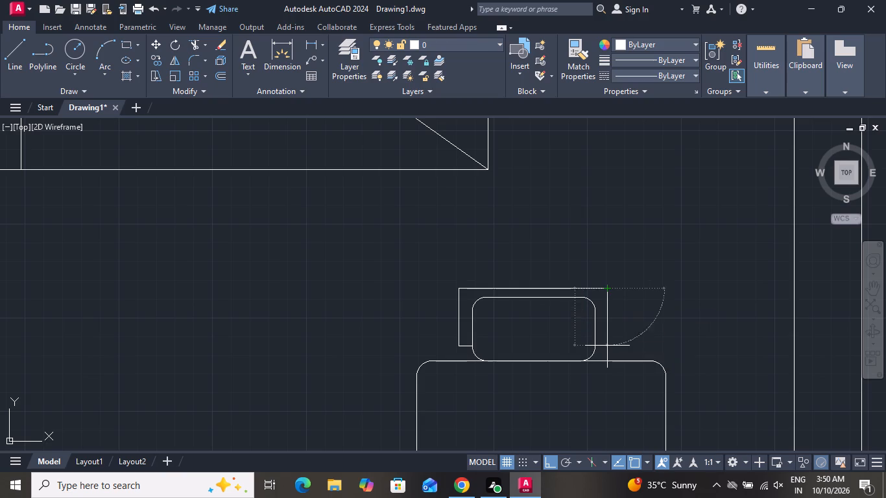
left_click(597, 347)
scroll(597, 347, "up", 1)
right_click(597, 347)
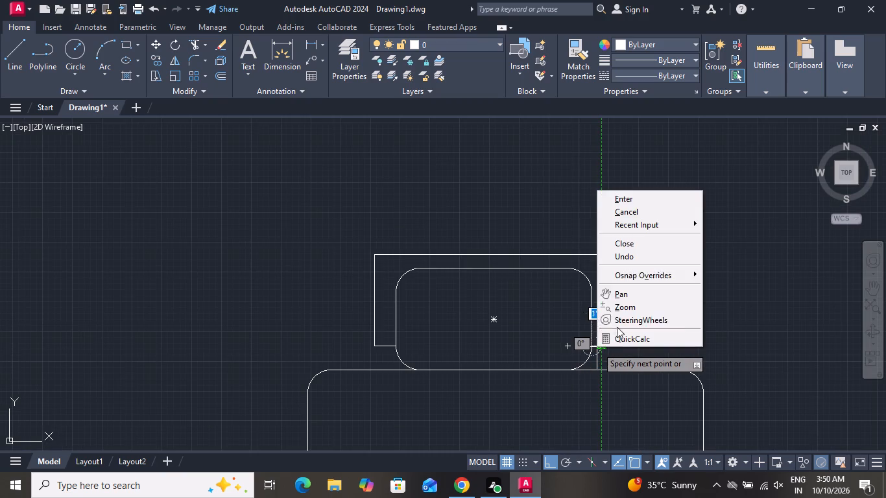
left_click(637, 215)
Draw a three-sided wardrobe outline against the bedroom wall beside the door, opposite the bed's long side.
scroll(648, 256, "down", 3)
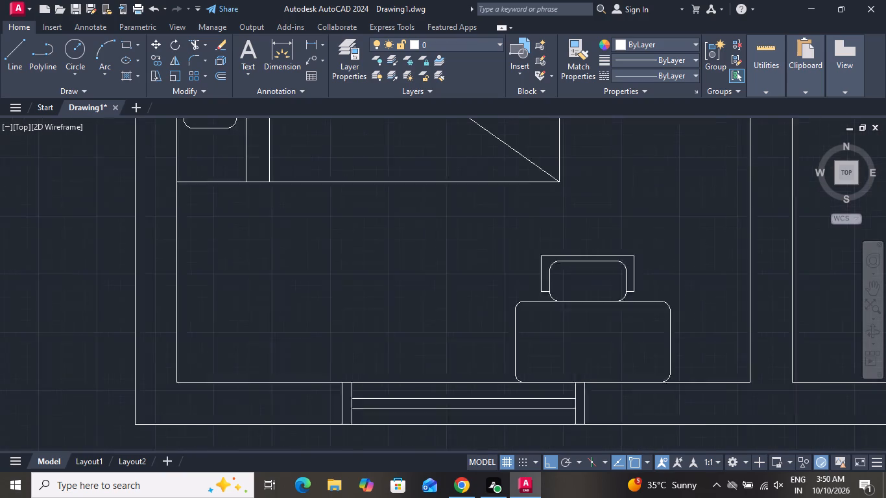
scroll(623, 340, "down", 2)
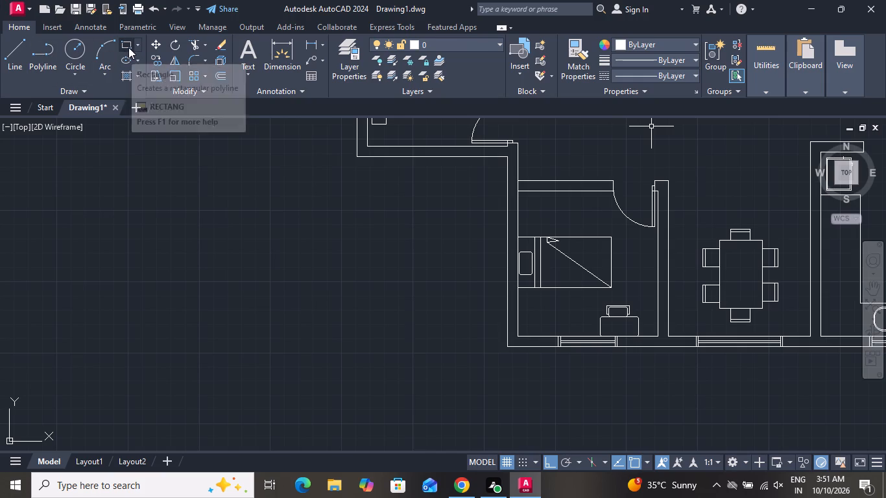
left_click(9, 45)
scroll(468, 202, "up", 2)
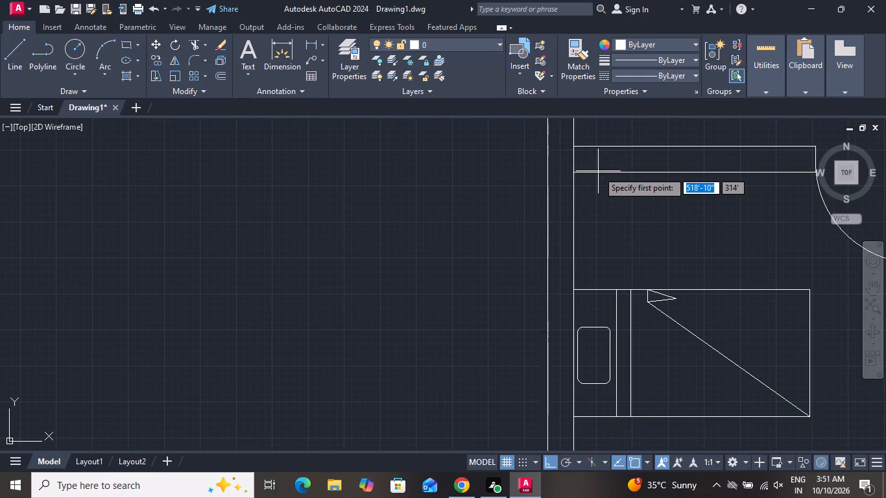
left_click(598, 171)
left_click(602, 221)
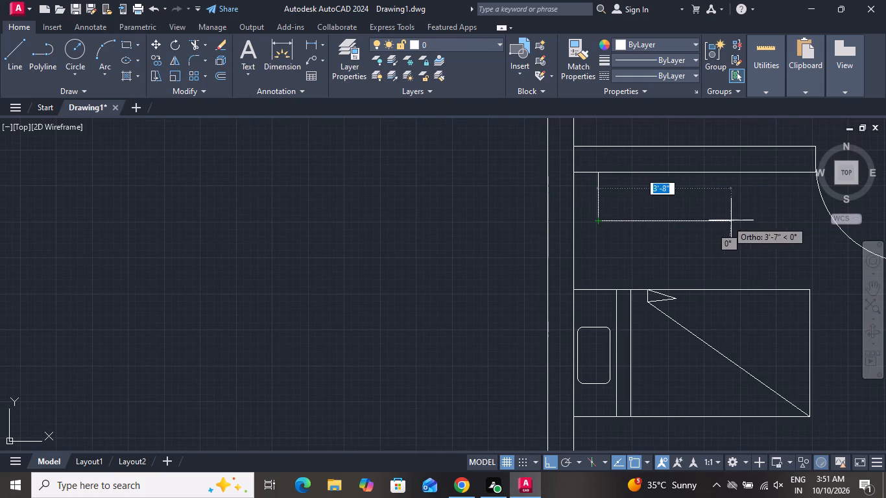
left_click(752, 222)
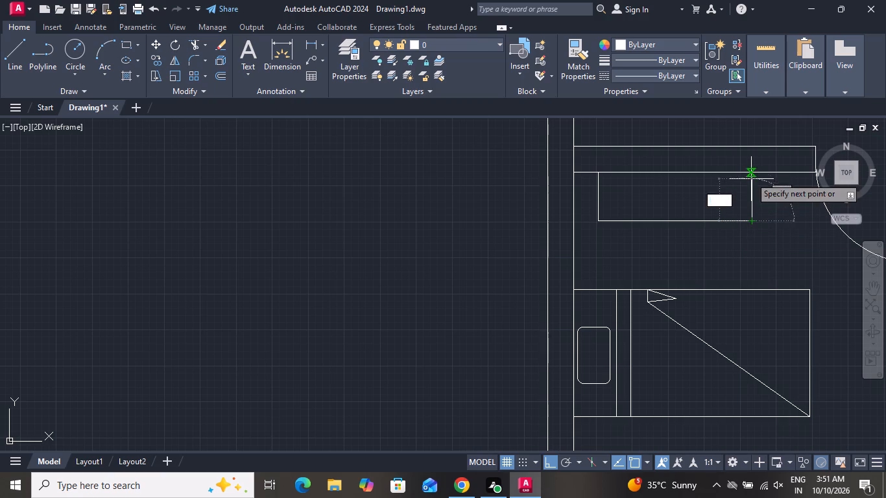
left_click(750, 175)
right_click(750, 175)
left_click(768, 200)
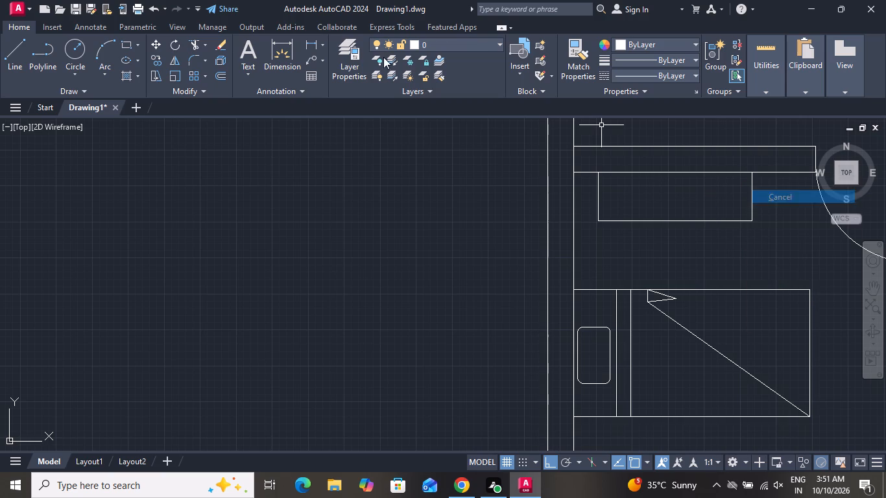
Trim the short line segment crossing the wall thickness at the bedroom corner beside the wardrobe.
left_click(190, 44)
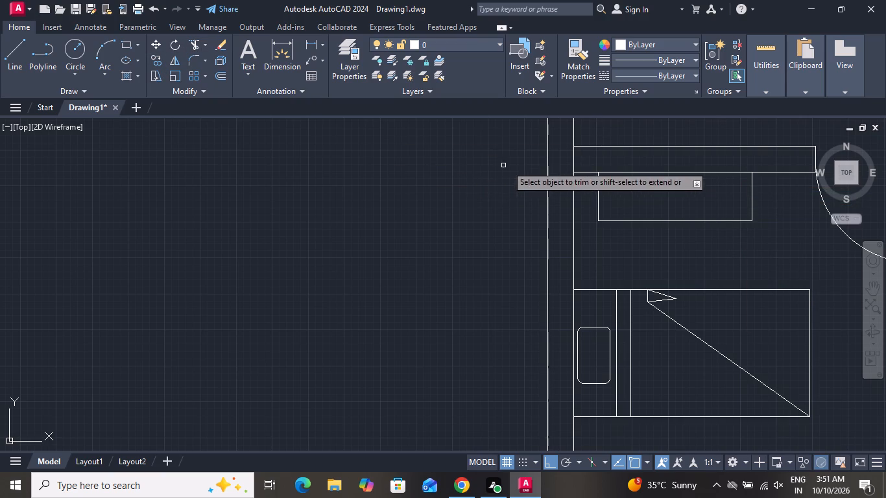
left_click(584, 158)
left_click(569, 156)
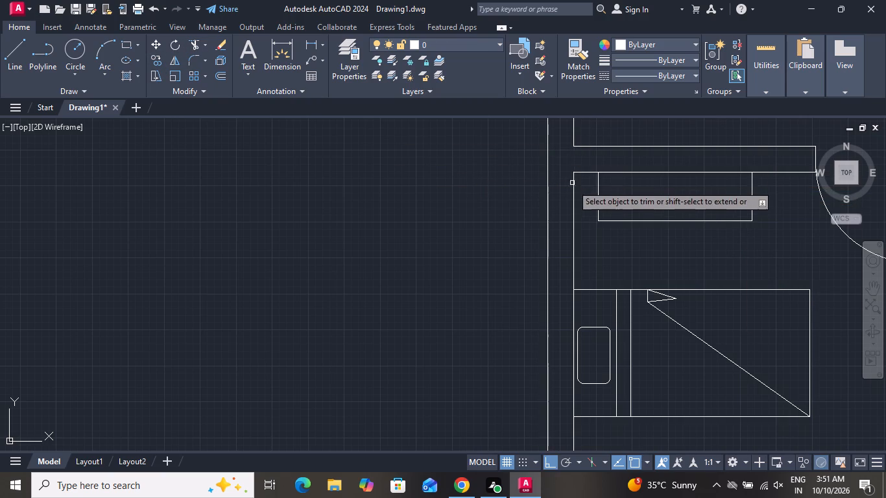
Look over the plan's living, staircase, bedroom, dining and kitchen areas, and leave the Trim command.
scroll(568, 206, "down", 6)
scroll(554, 178, "up", 1)
scroll(554, 178, "down", 1)
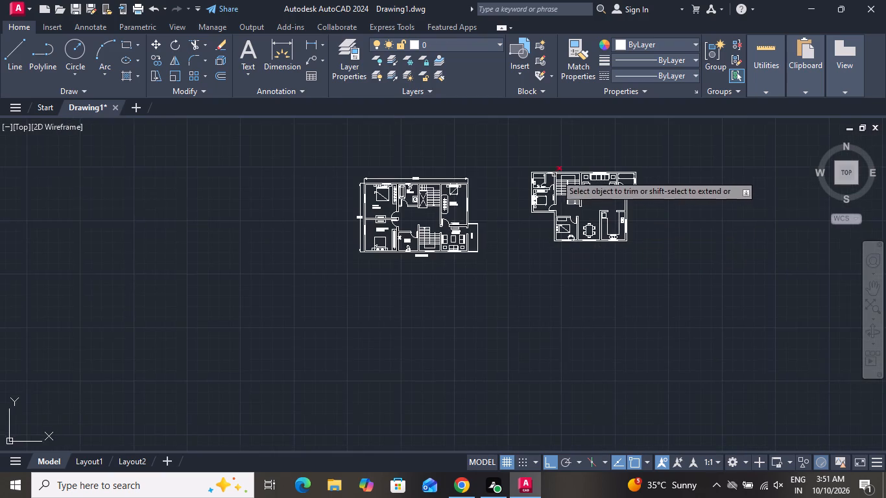
scroll(601, 166, "up", 3)
scroll(637, 221, "up", 4)
scroll(638, 219, "down", 2)
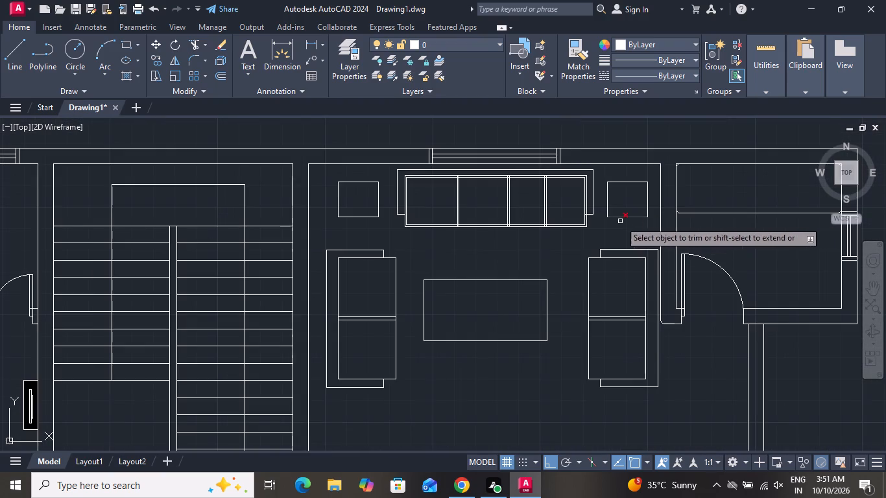
scroll(395, 263, "down", 3)
scroll(440, 407, "up", 2)
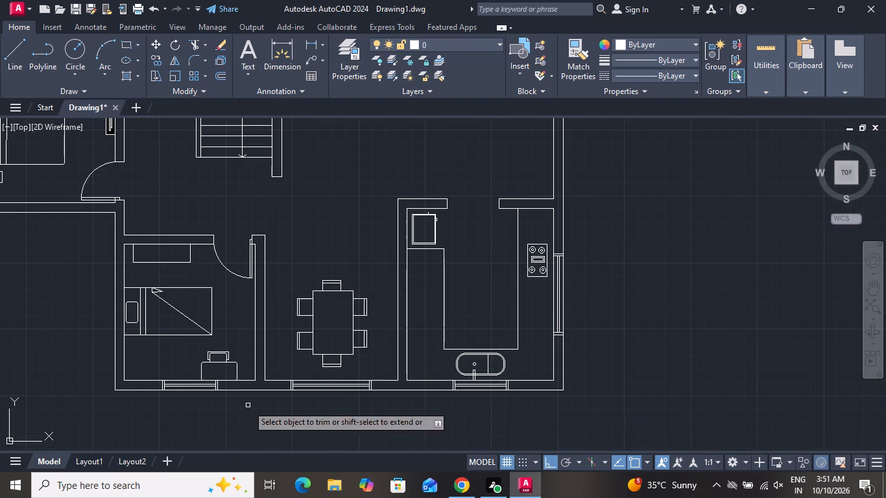
scroll(143, 403, "up", 1)
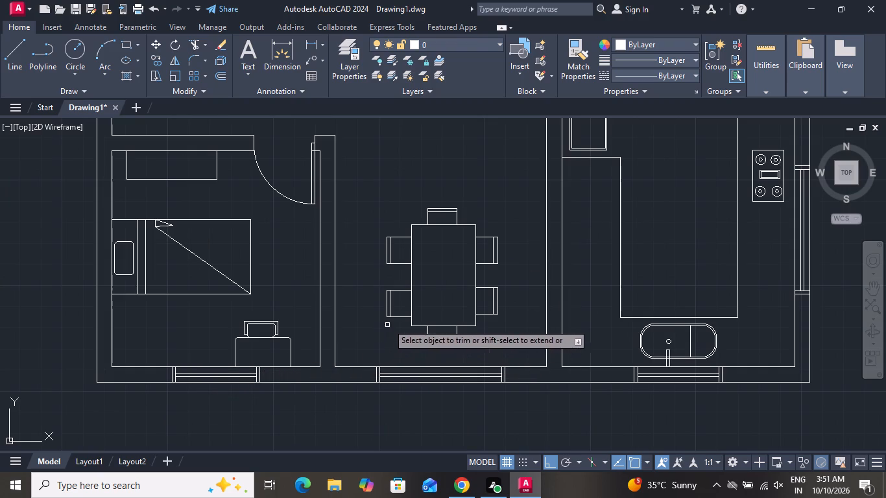
scroll(449, 211, "down", 2)
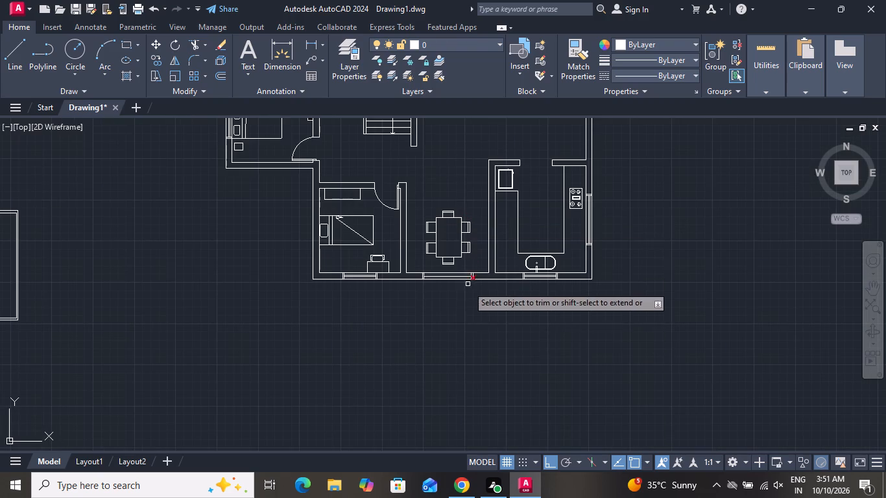
scroll(320, 248, "up", 3)
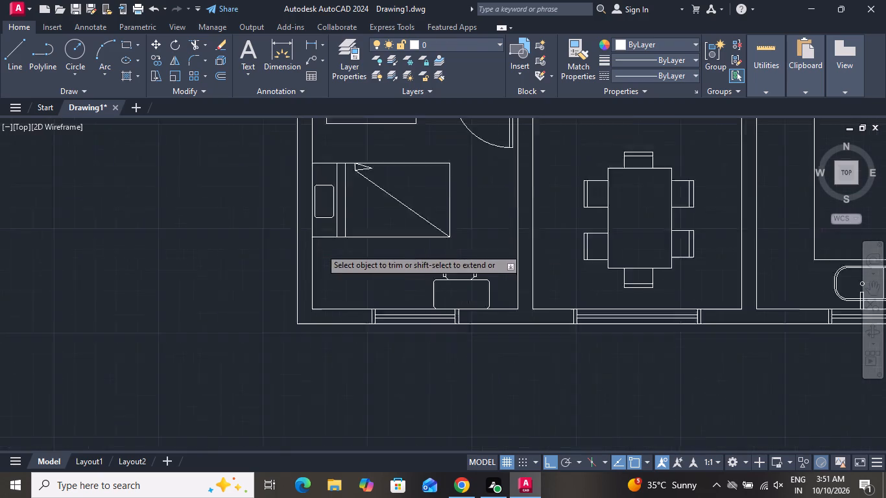
scroll(331, 283, "down", 3)
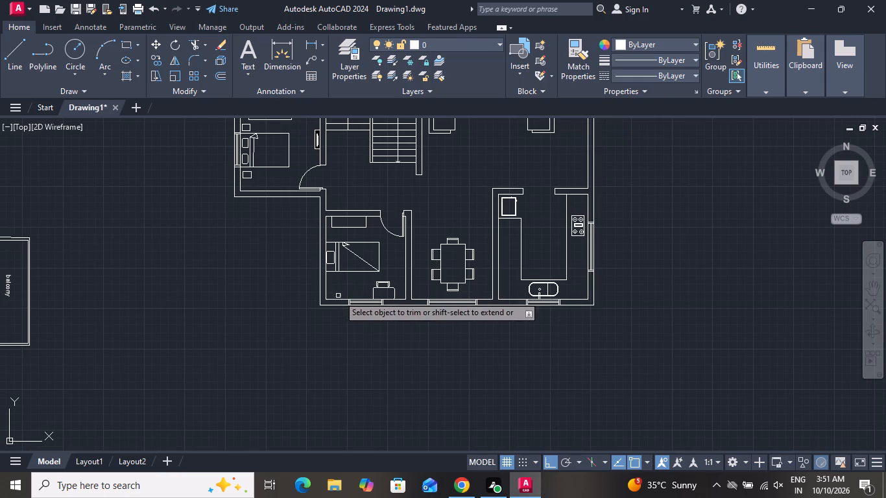
right_click(372, 326)
left_click(401, 168)
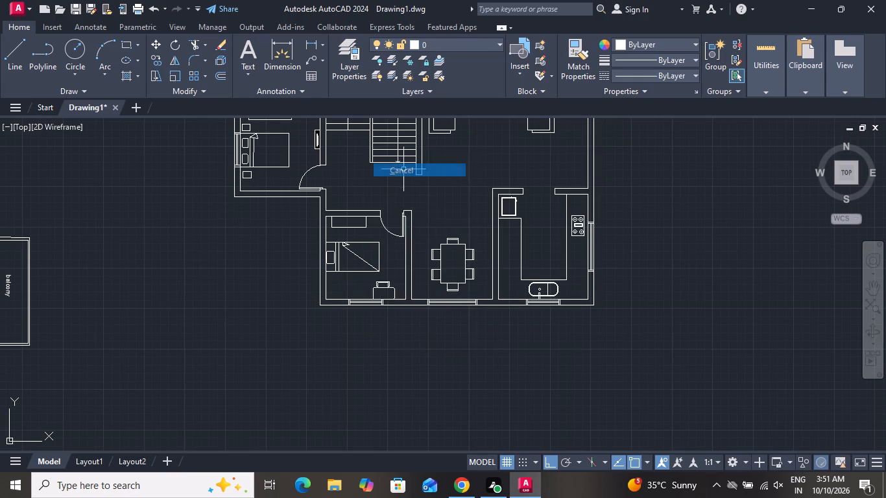
Set the linetype to ACAD_ISO02W100 and draw a dashed diagonal across the wardrobe from its wall-side corner to the opposite corner.
scroll(443, 256, "down", 2)
scroll(412, 263, "up", 6)
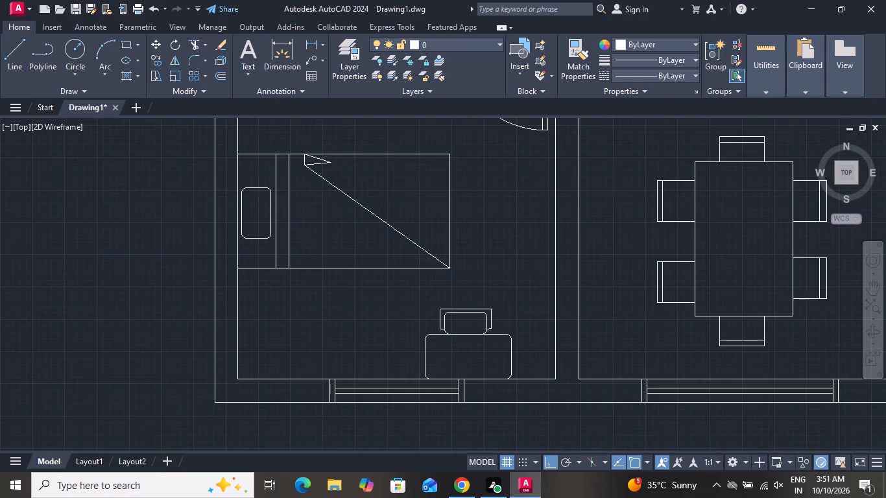
scroll(406, 265, "down", 3)
scroll(338, 202, "up", 2)
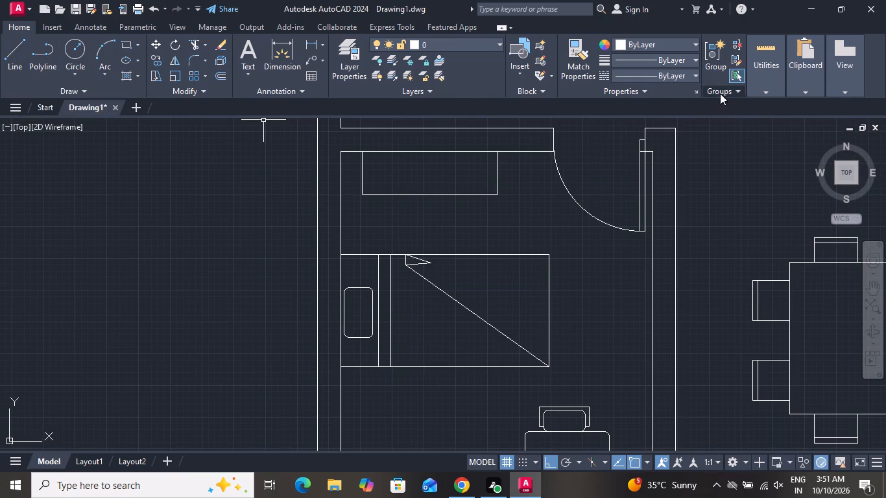
left_click(696, 78)
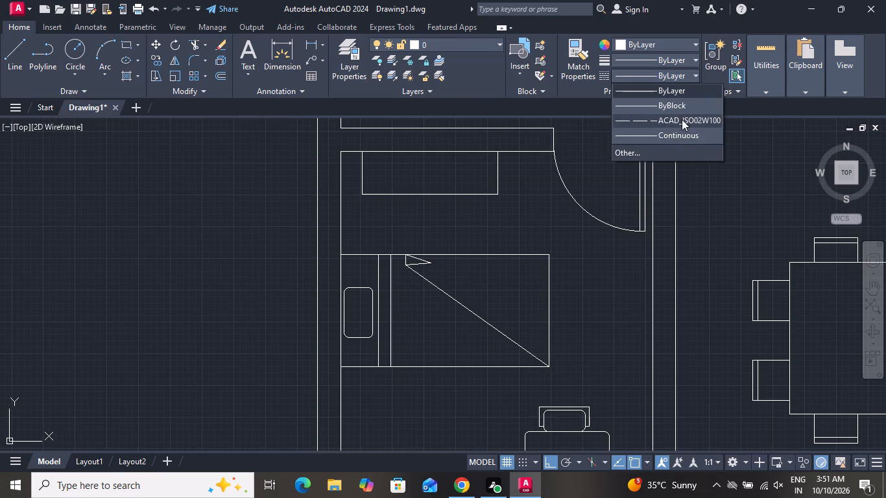
left_click(682, 119)
left_click(13, 43)
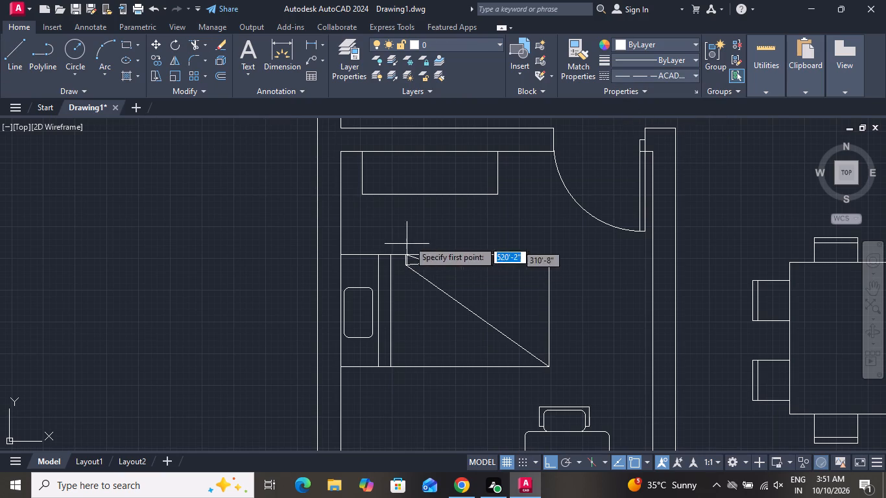
left_click(363, 154)
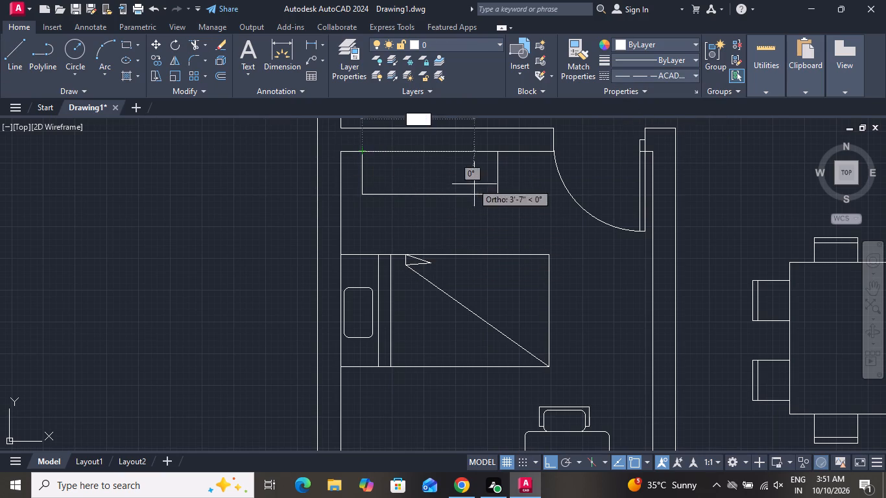
left_click(498, 191)
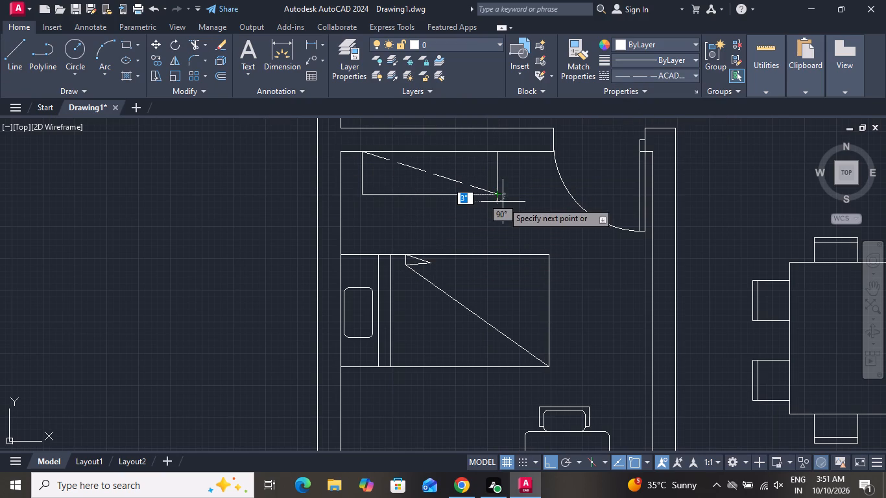
right_click(503, 202)
left_click(536, 228)
Draw the second dashed diagonal across the bedroom wardrobe to complete its X, and leave the Line command.
left_click(18, 49)
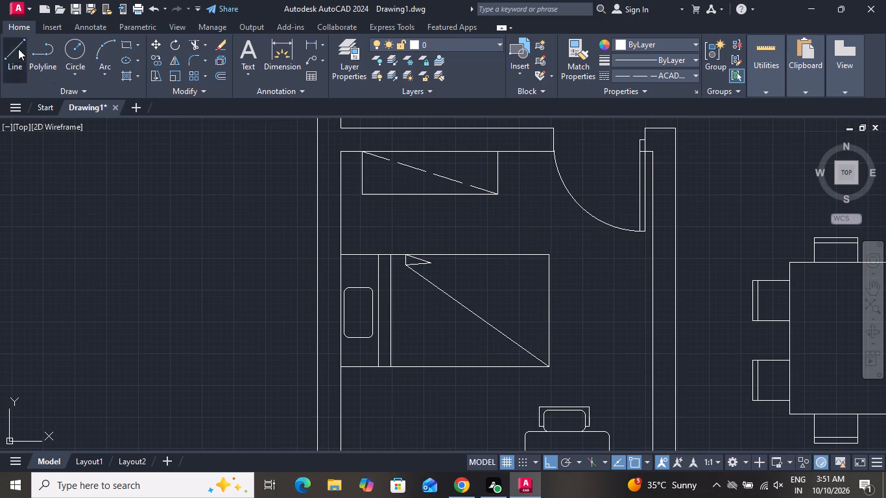
left_click(495, 152)
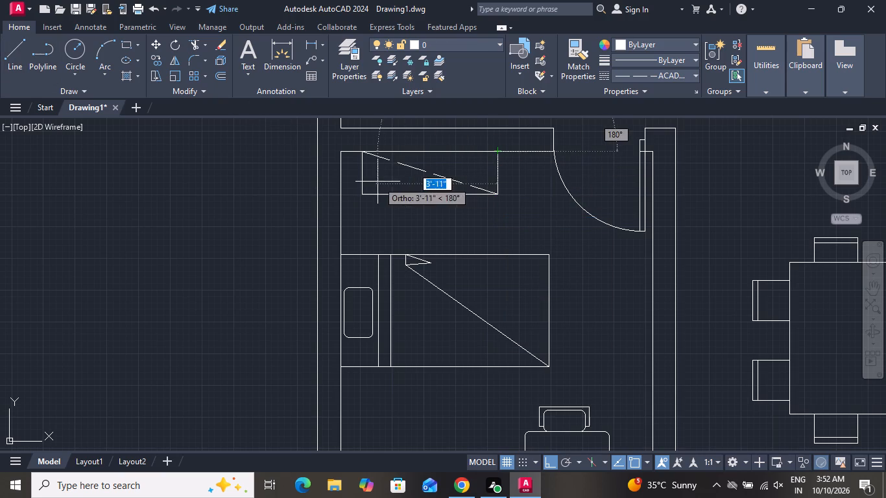
left_click(366, 191)
right_click(366, 191)
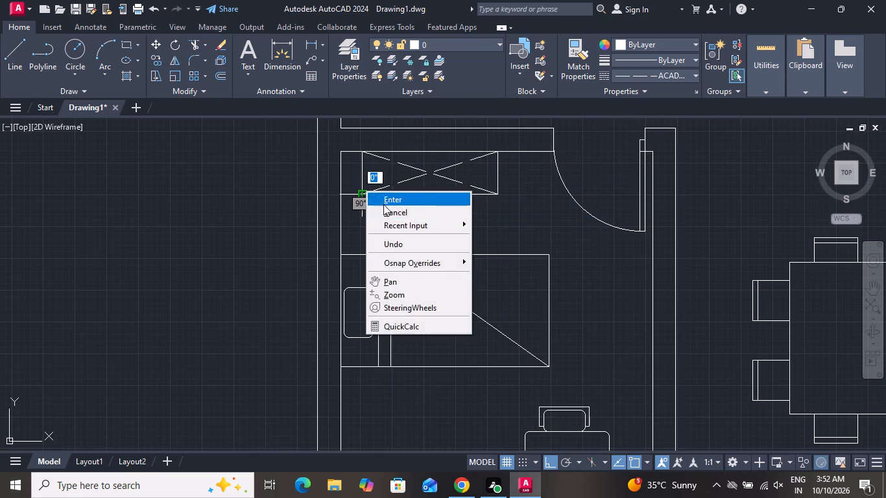
left_click(387, 213)
Start a SOLID hatch and fill the walls around the bathroom, the bedroom beside it and the staircase.
scroll(540, 247, "down", 3)
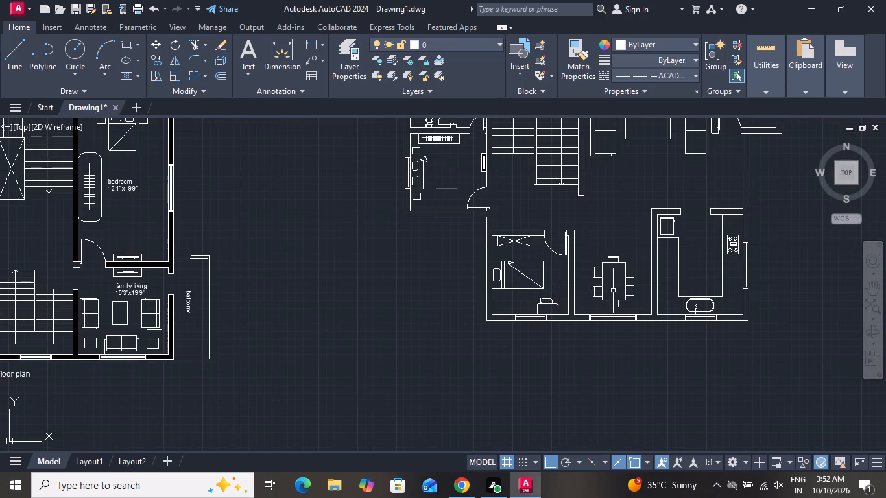
scroll(614, 292, "up", 3)
scroll(616, 293, "down", 4)
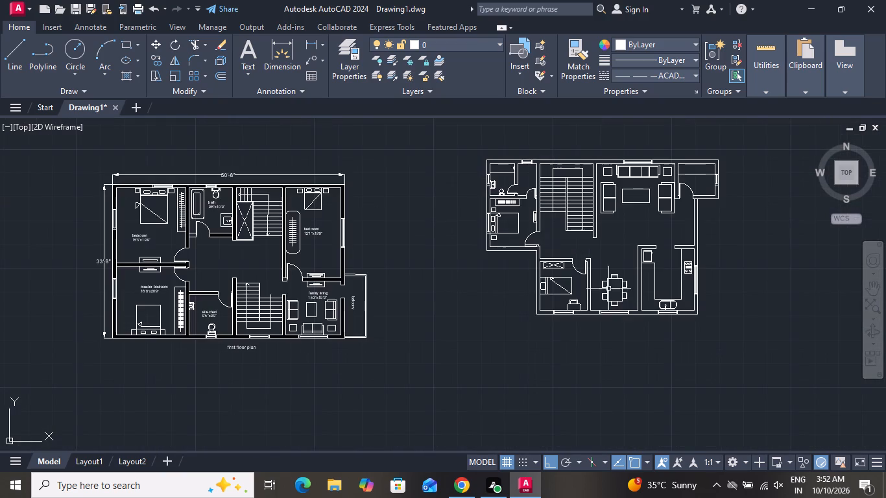
scroll(529, 184, "up", 2)
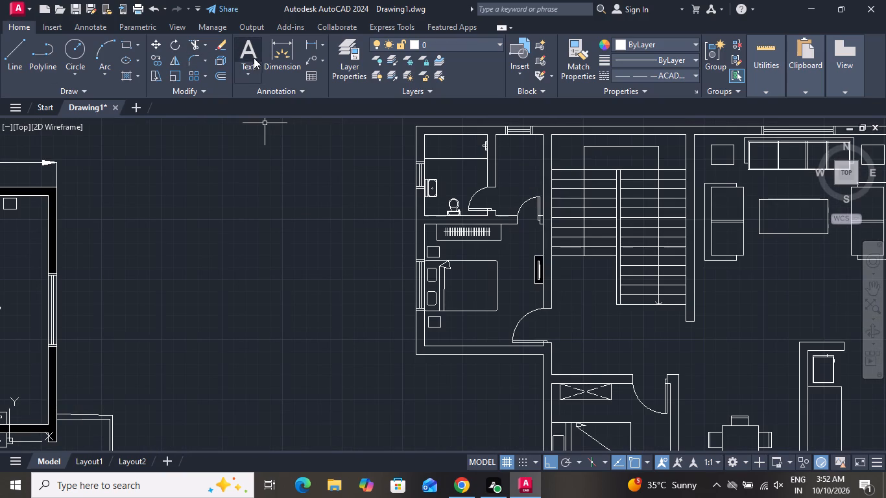
left_click(127, 77)
left_click(128, 56)
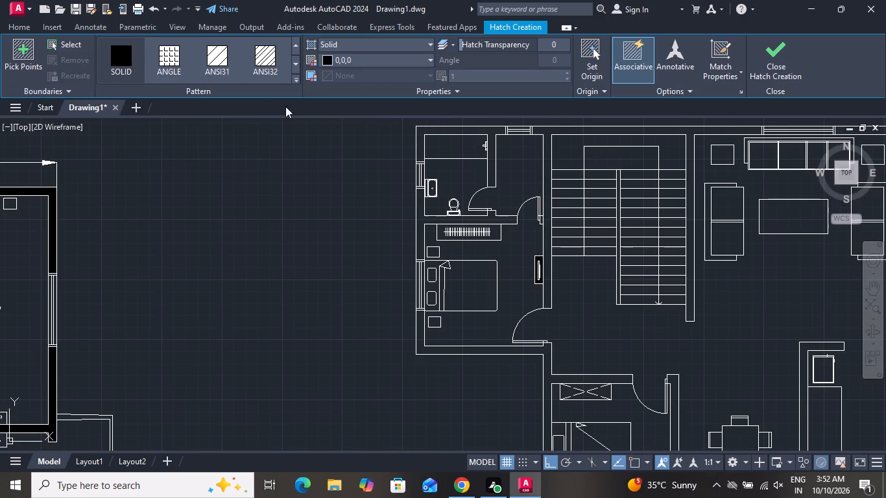
left_click(437, 133)
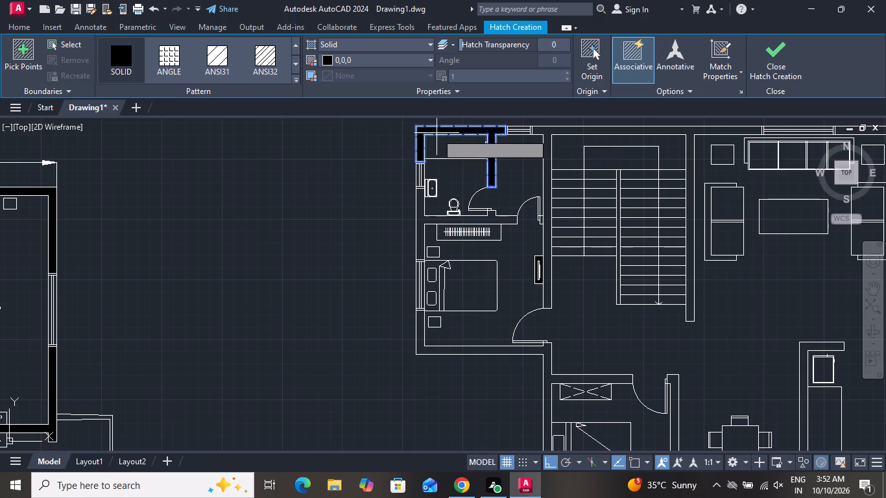
left_click(421, 222)
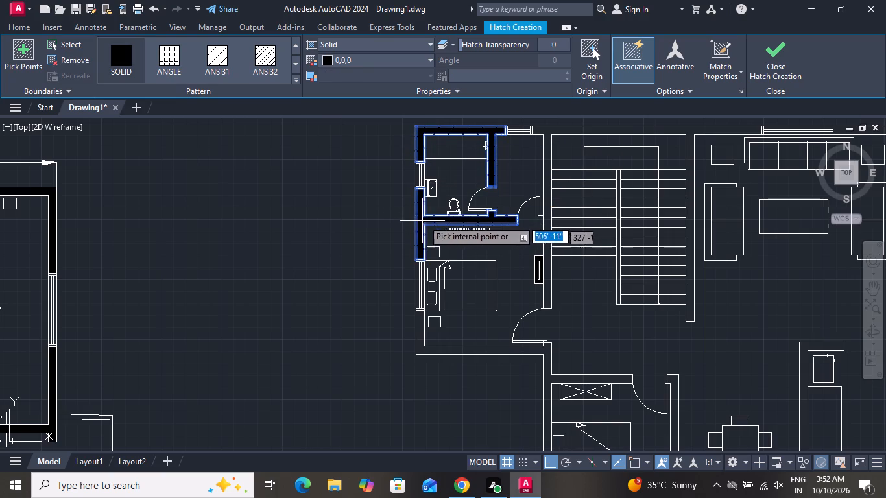
left_click(655, 132)
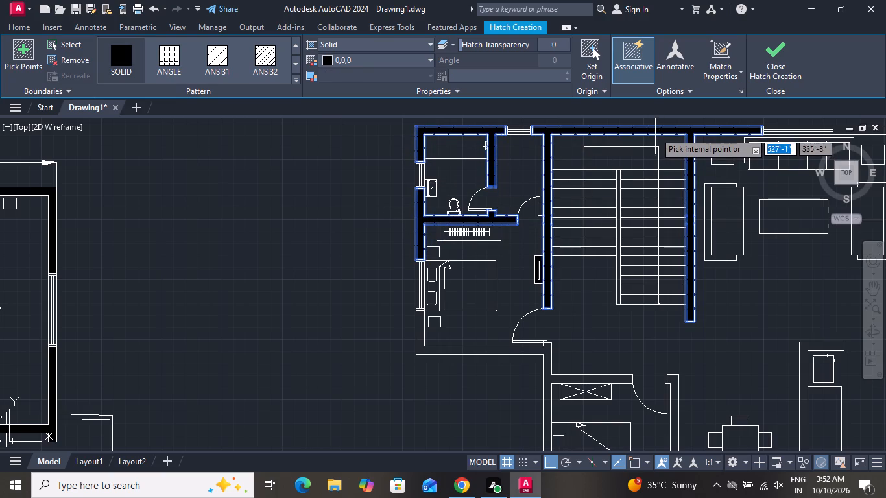
Fill the outer wall below the double-bed bedroom and the walls around the wardrobe bedroom beside the dining area with the solid hatch.
scroll(581, 204, "down", 2)
scroll(538, 278, "up", 2)
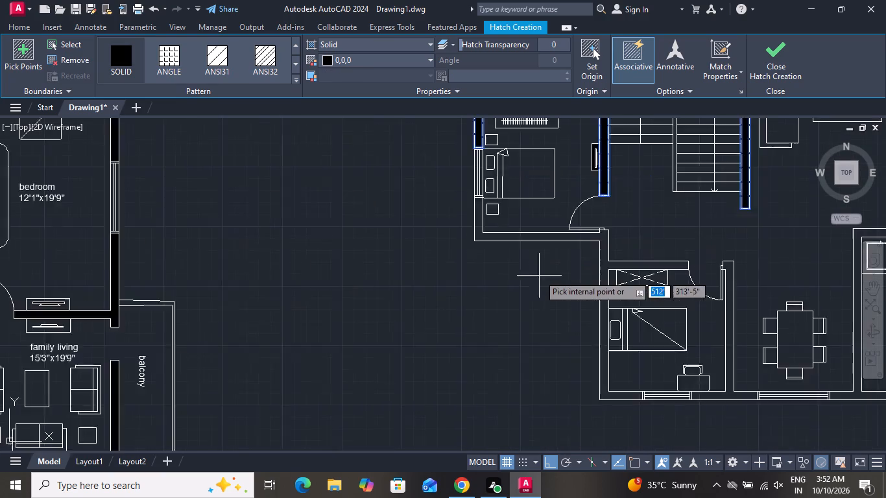
scroll(539, 275, "up", 1)
left_click(540, 211)
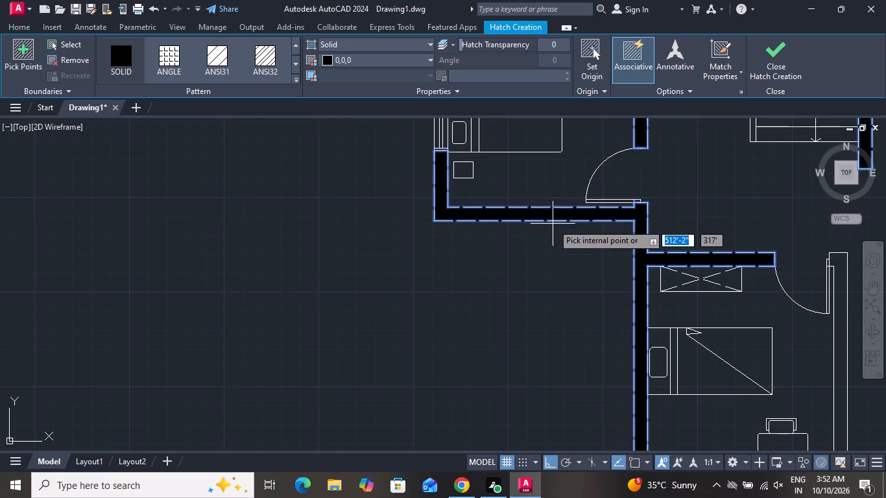
scroll(584, 213, "down", 1)
scroll(584, 214, "up", 1)
scroll(584, 214, "down", 1)
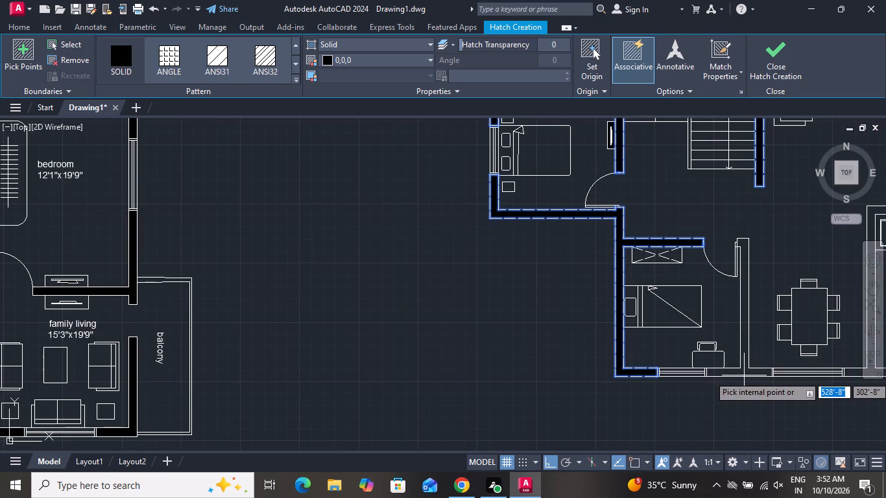
left_click(745, 373)
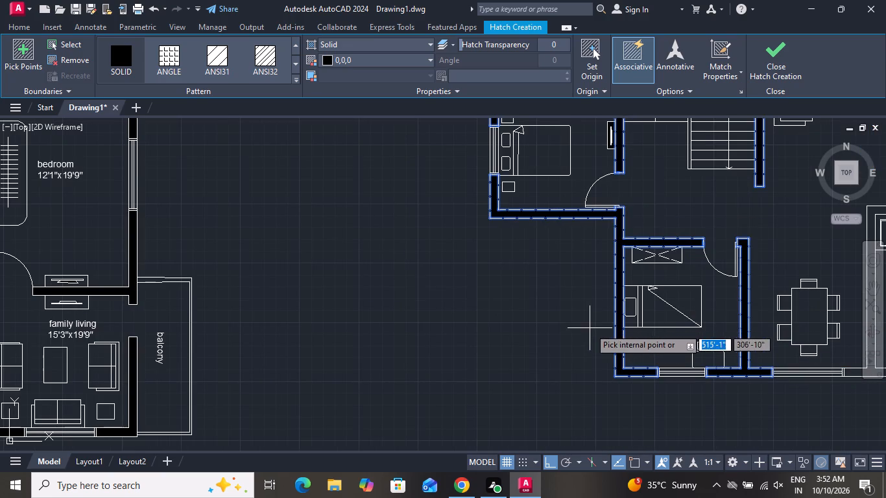
Fill the walls between dining area and kitchen, the kitchen's outer corner, and its side wall up to the living area with the solid hatch.
scroll(564, 249, "down", 2)
scroll(688, 299, "up", 2)
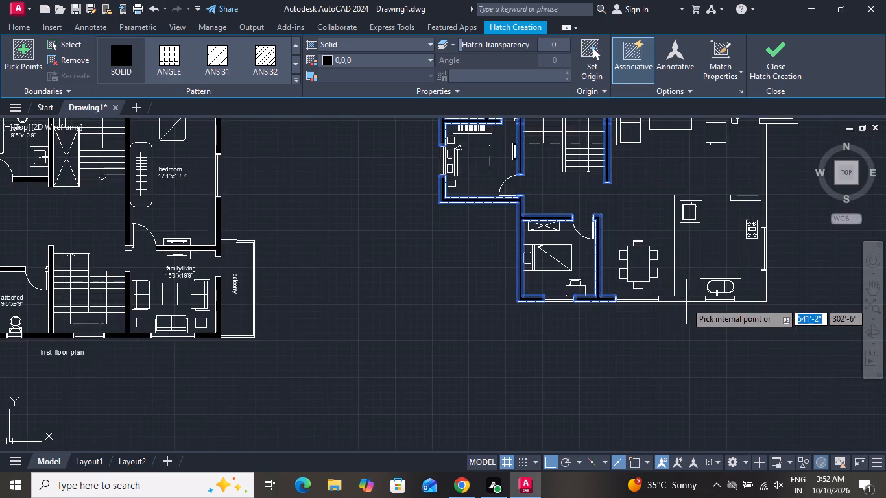
scroll(680, 296, "up", 4)
left_click(659, 311)
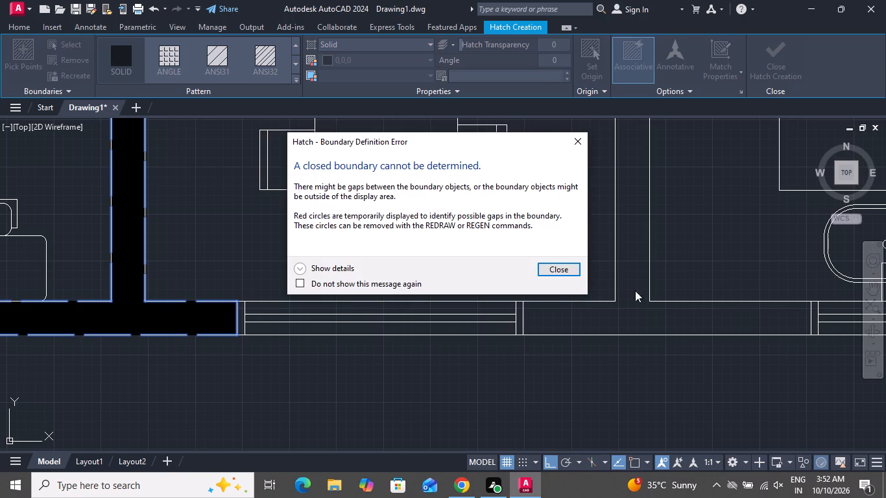
left_click(577, 135)
scroll(618, 297, "down", 5)
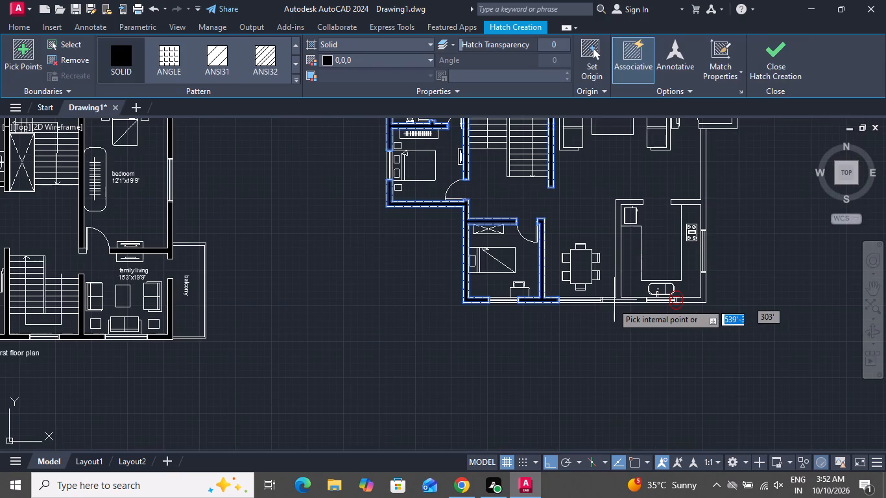
left_click(620, 300)
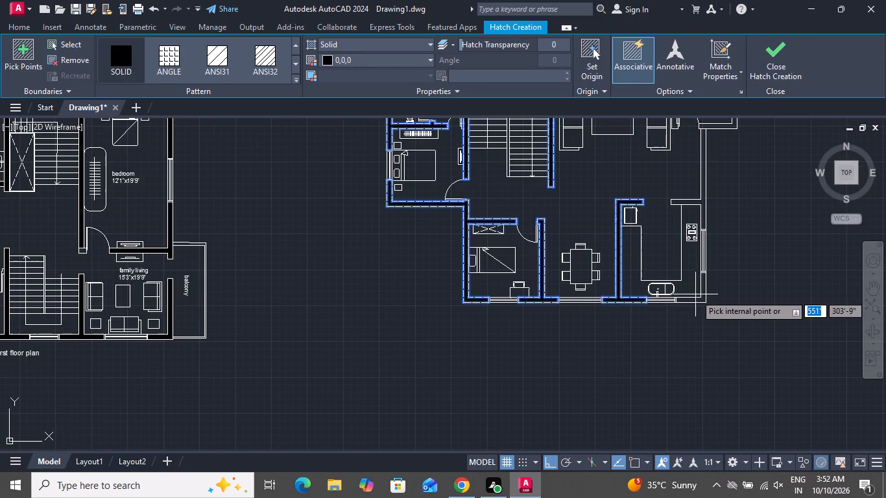
left_click(703, 299)
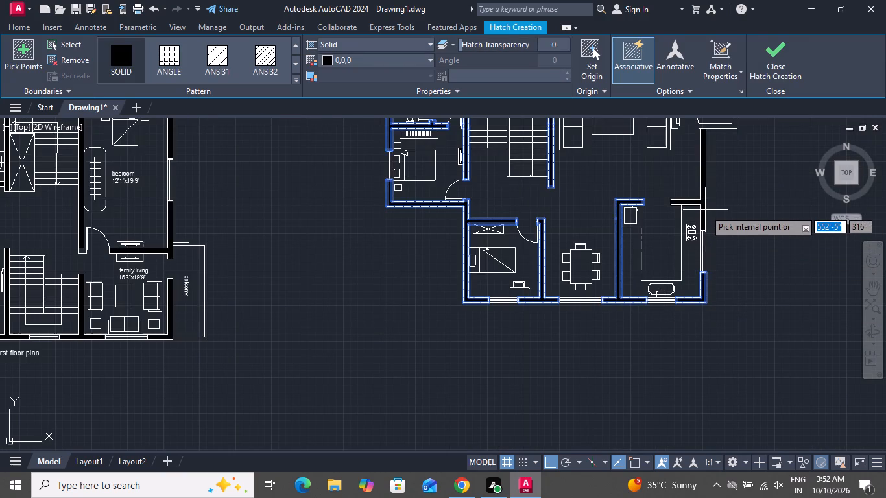
left_click(705, 210)
Fill the walls of the small room beside the living area and the outer wall up to the sofa window, and leave the Hatch command.
left_click(732, 126)
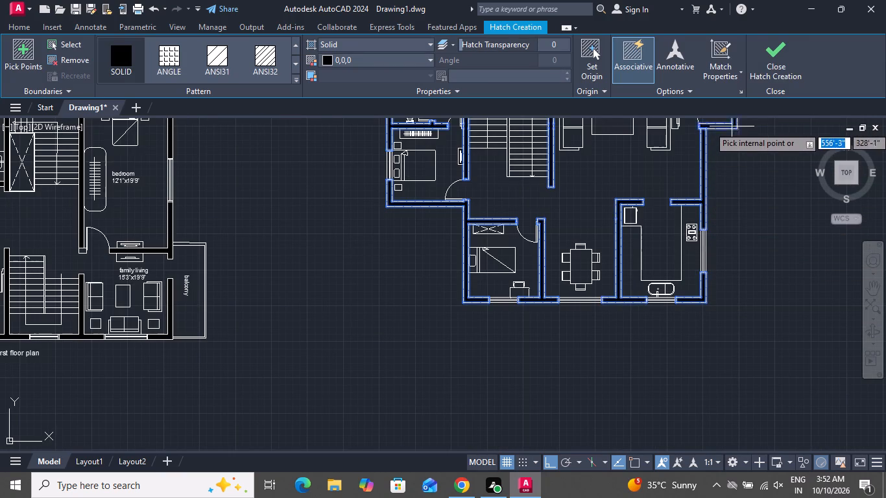
scroll(721, 235, "down", 4)
scroll(723, 228, "up", 4)
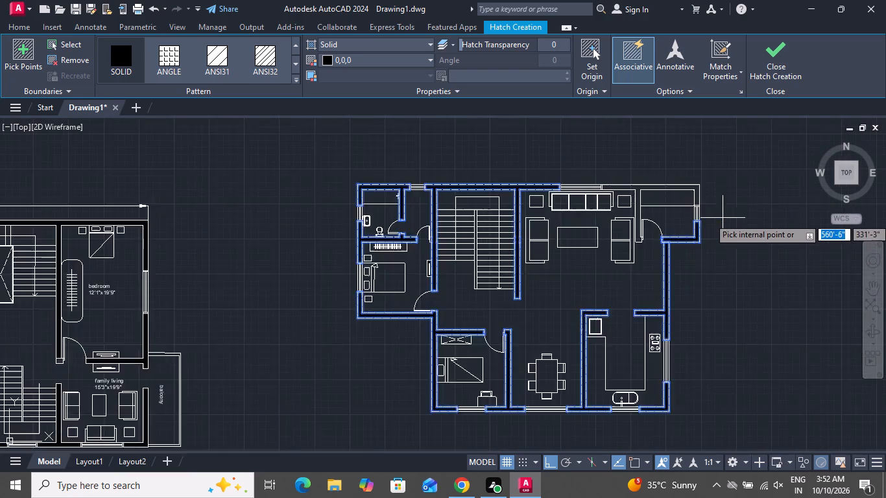
scroll(723, 218, "up", 1)
left_click(677, 172)
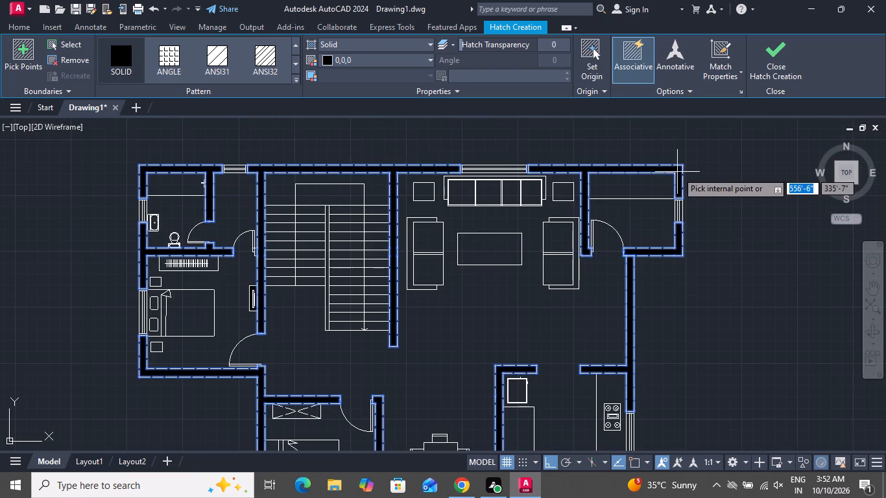
scroll(710, 235, "down", 1)
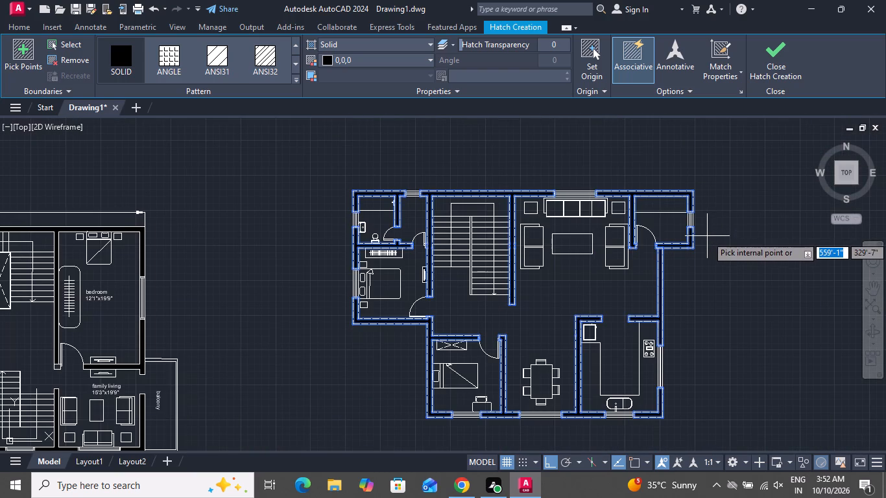
right_click(705, 248)
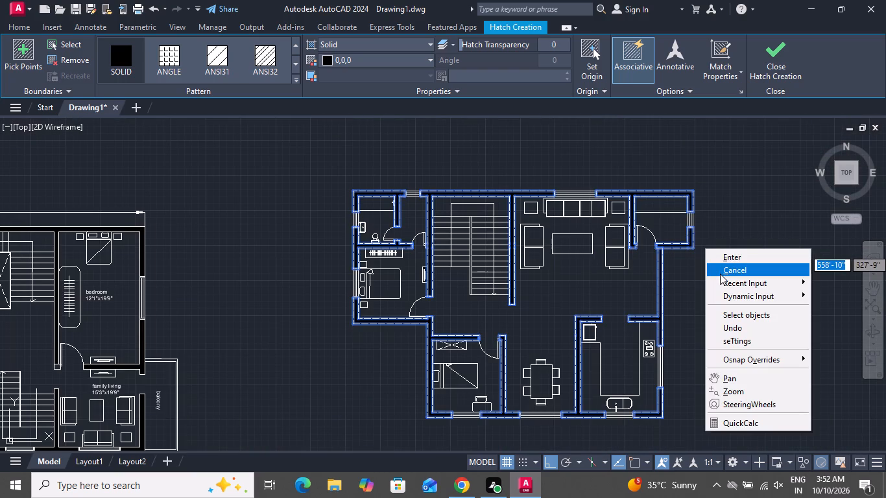
left_click(720, 274)
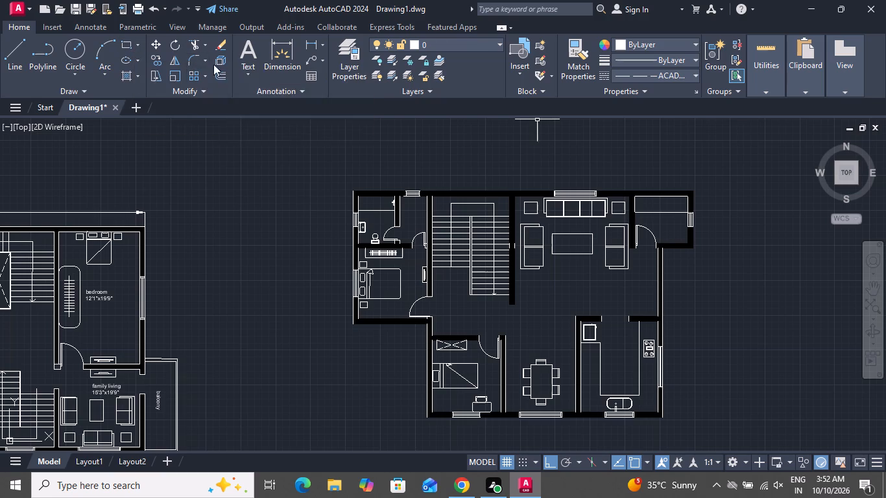
Add the multiline text "kids bedroom" between the bed and the window wall, in a box about 3'-1" wide.
left_click(251, 56)
scroll(477, 403, "up", 5)
scroll(455, 297, "down", 2)
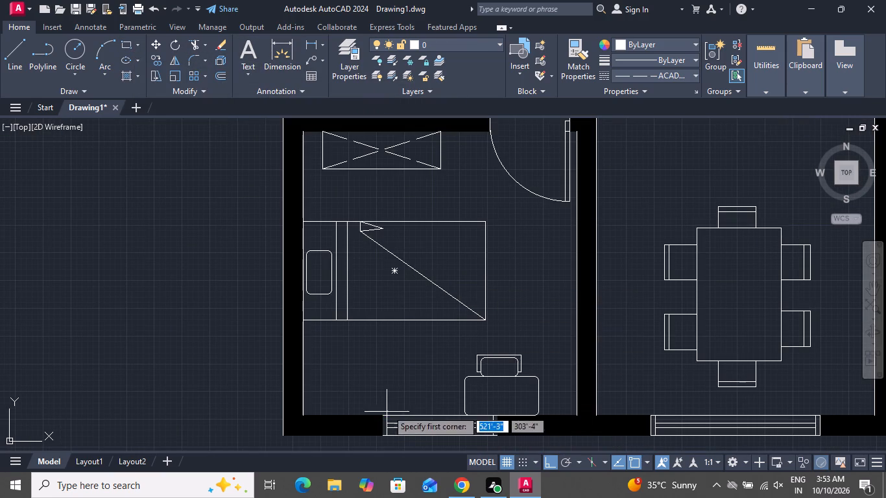
left_click(368, 353)
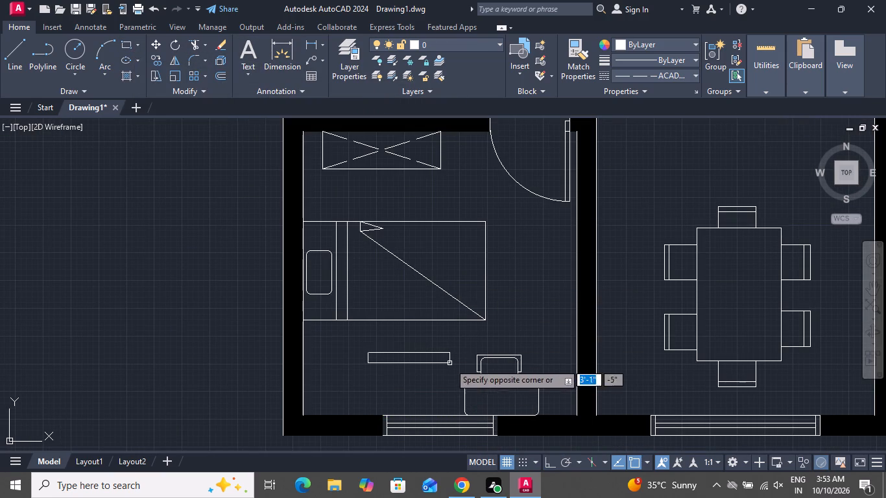
left_click(449, 363)
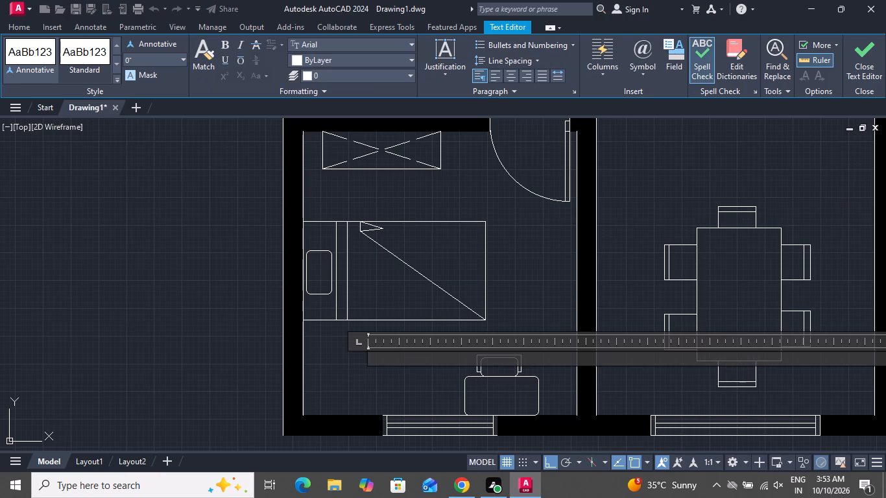
type("kids bedroom")
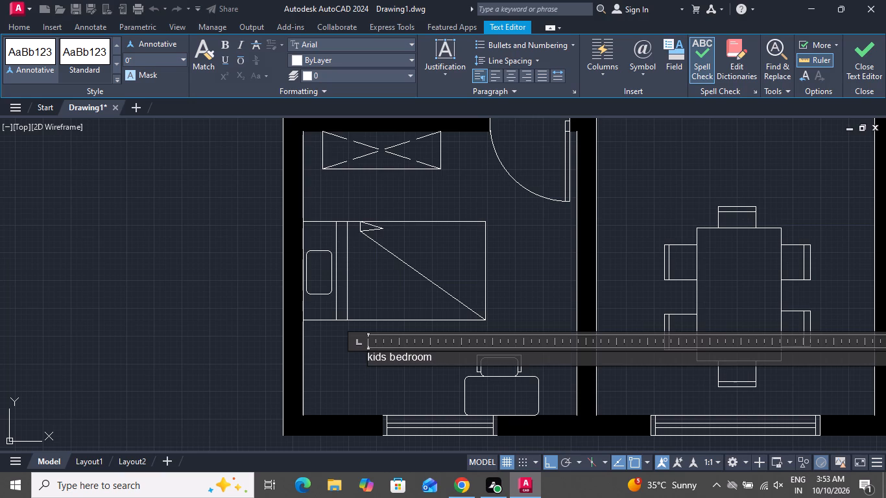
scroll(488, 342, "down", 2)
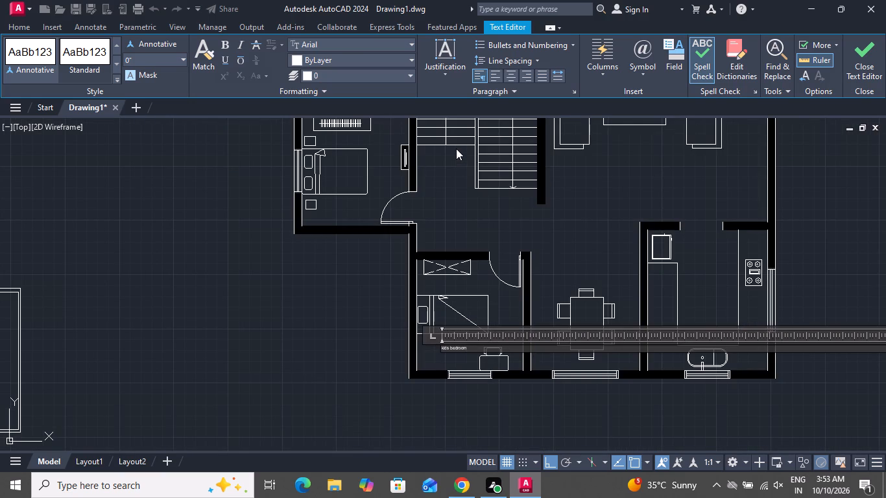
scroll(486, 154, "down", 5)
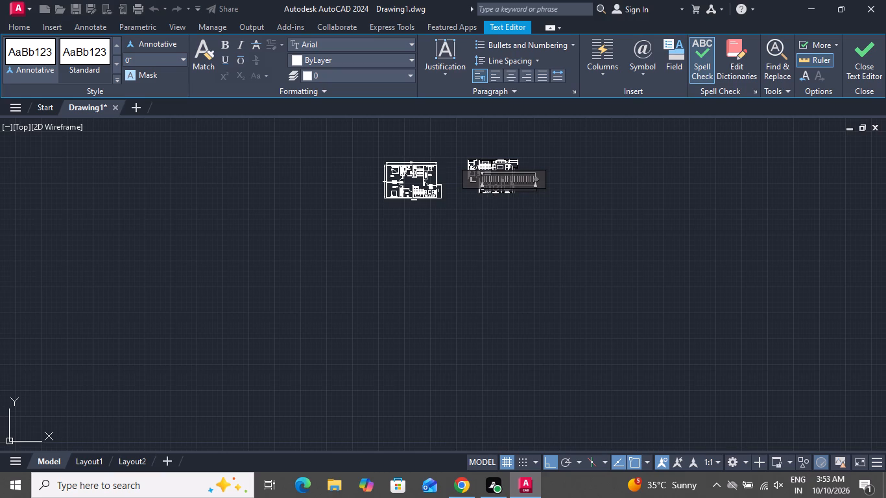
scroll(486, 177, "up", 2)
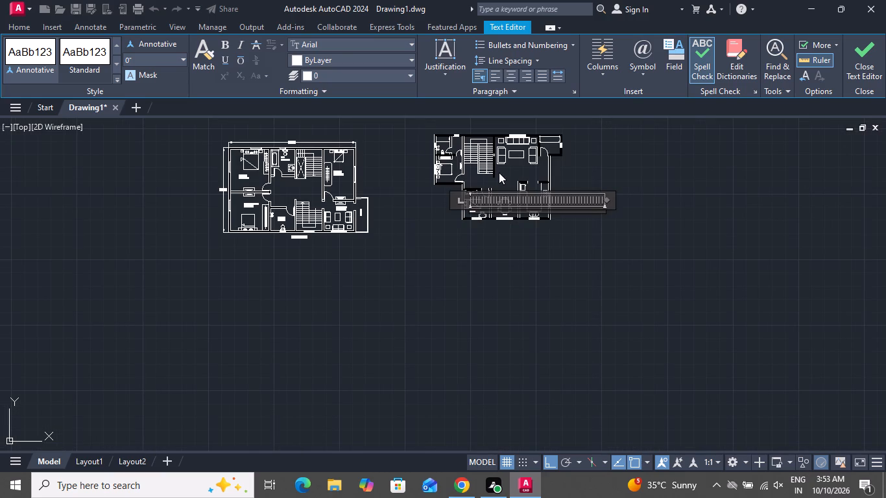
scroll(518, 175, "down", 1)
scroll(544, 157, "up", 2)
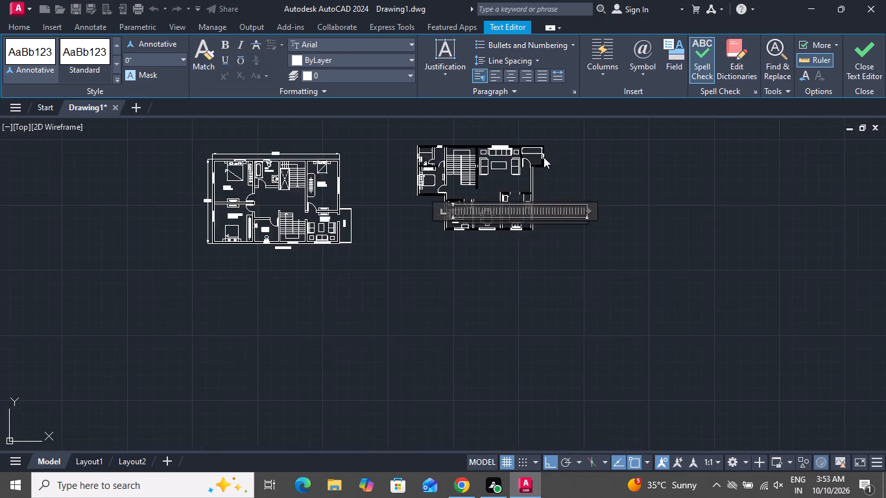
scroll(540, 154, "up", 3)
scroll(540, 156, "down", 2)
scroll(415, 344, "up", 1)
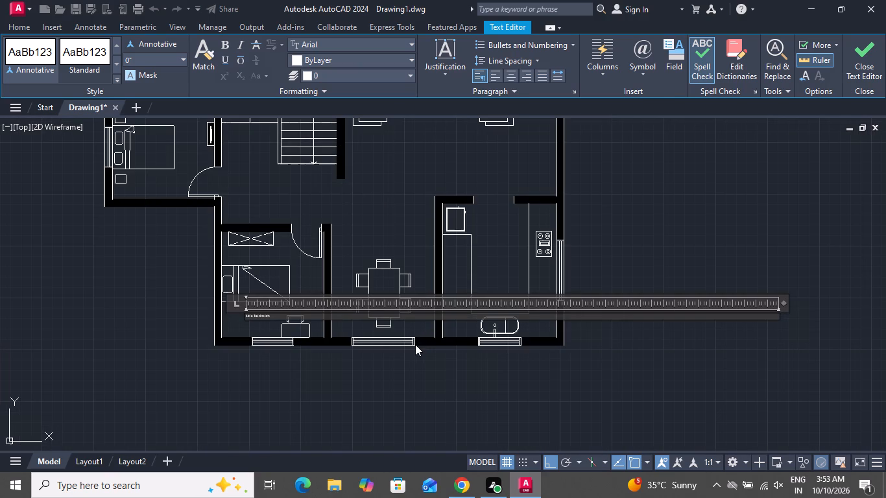
Add linear dimensions for the kids bedroom's clear width and clear depth between its inner wall faces.
left_click(368, 373)
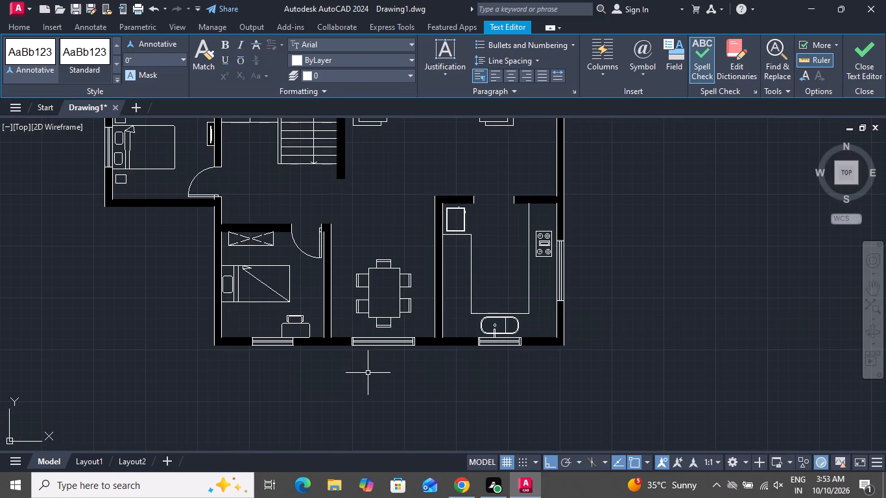
left_click(313, 47)
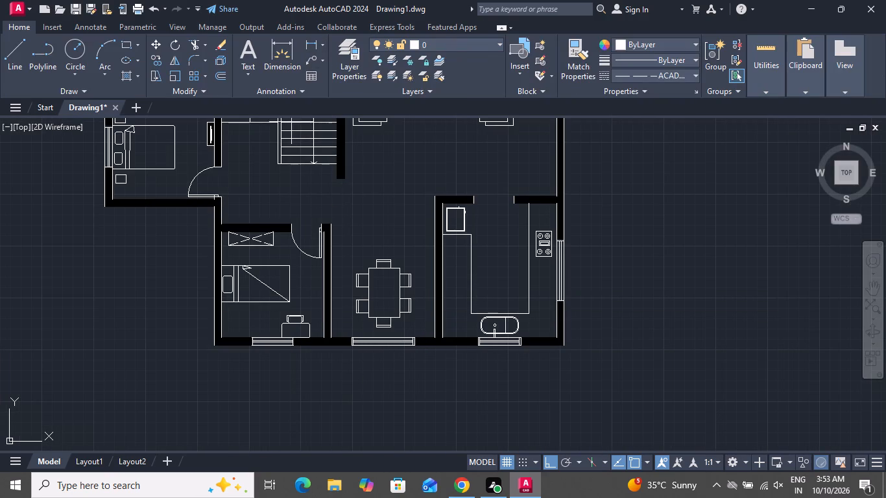
scroll(187, 360, "up", 2)
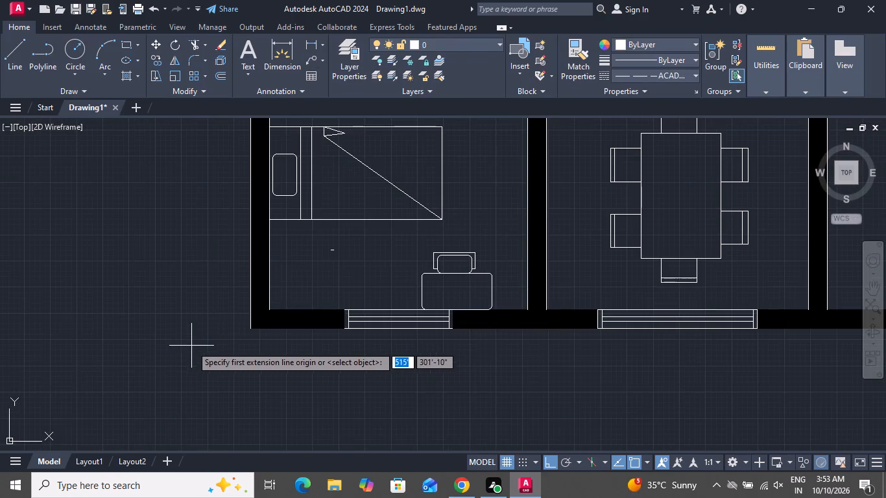
scroll(237, 333, "down", 1)
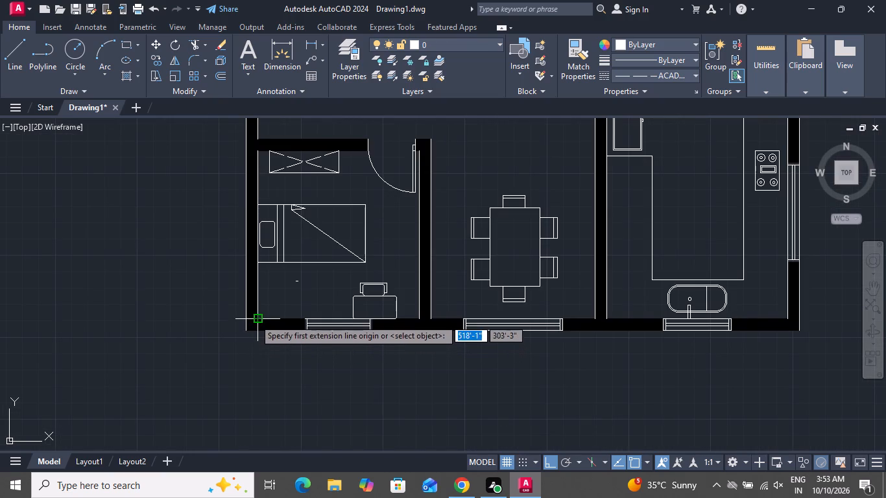
left_click(254, 319)
left_click(422, 320)
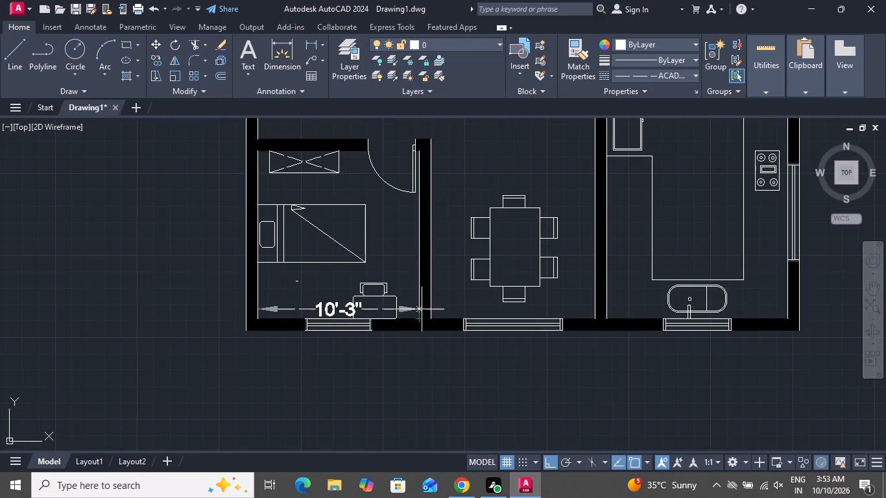
left_click(422, 294)
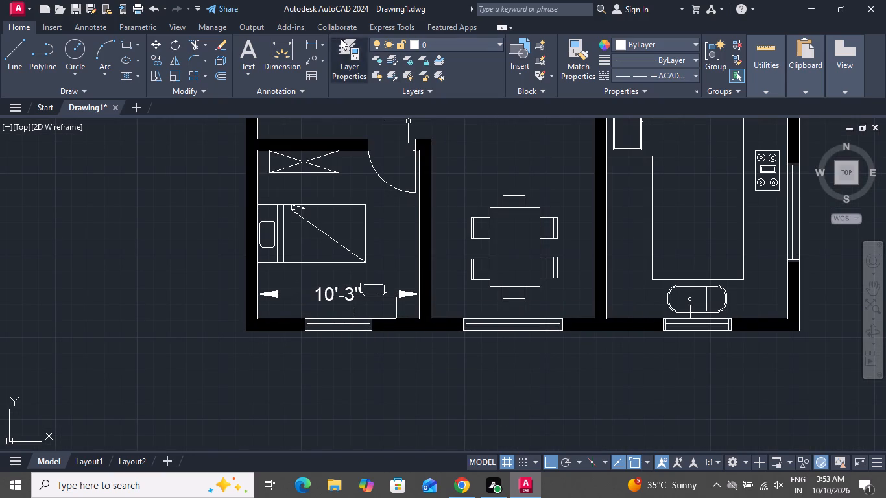
left_click(309, 40)
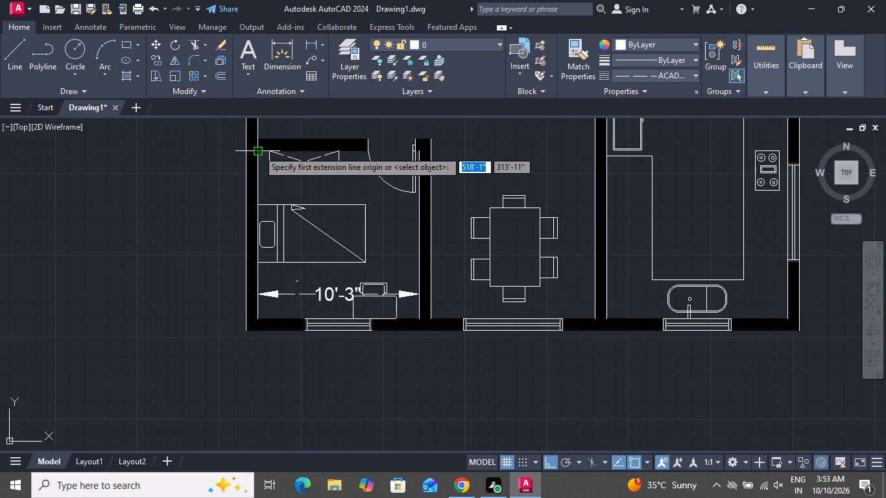
left_click(258, 150)
left_click(255, 320)
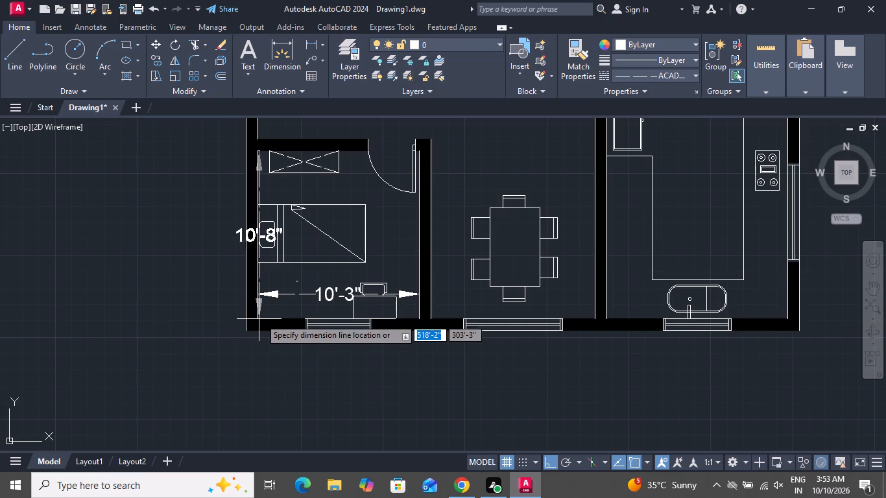
left_click(279, 316)
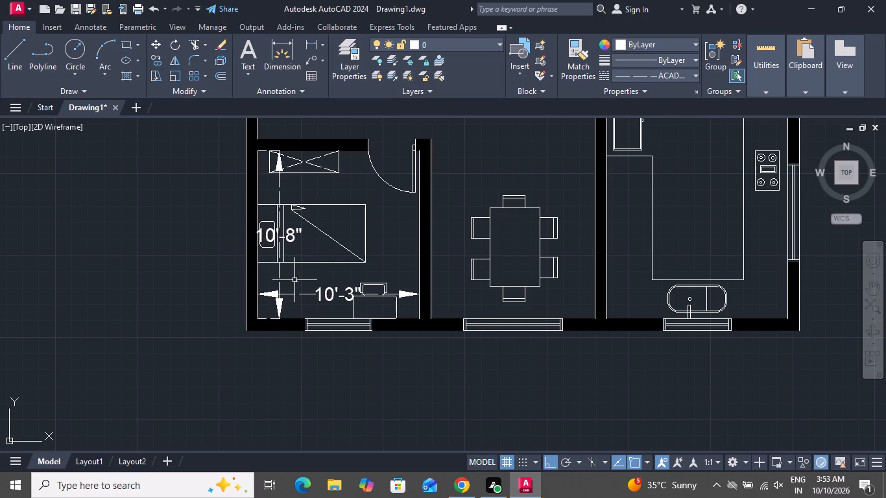
Add a second line reading 10'3"x10'8" beneath "kids bedroom" in the room label.
left_click(294, 283)
scroll(294, 283, "up", 4)
scroll(299, 283, "down", 1)
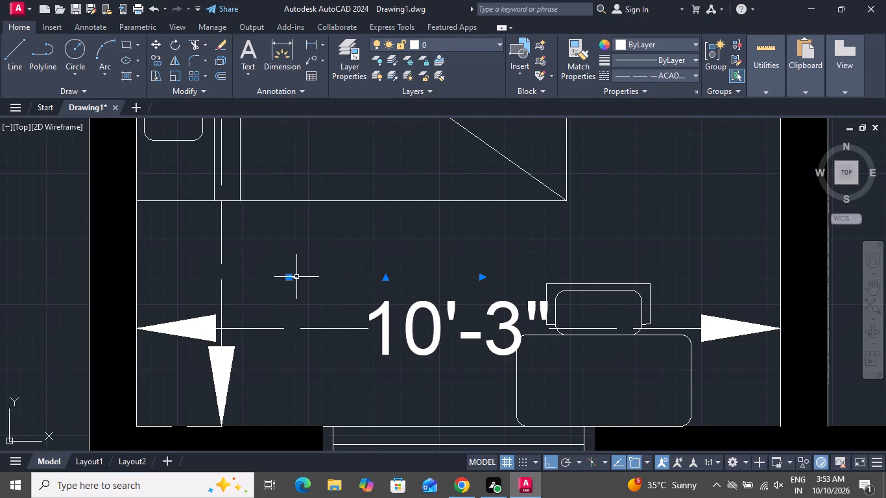
double_click(296, 277)
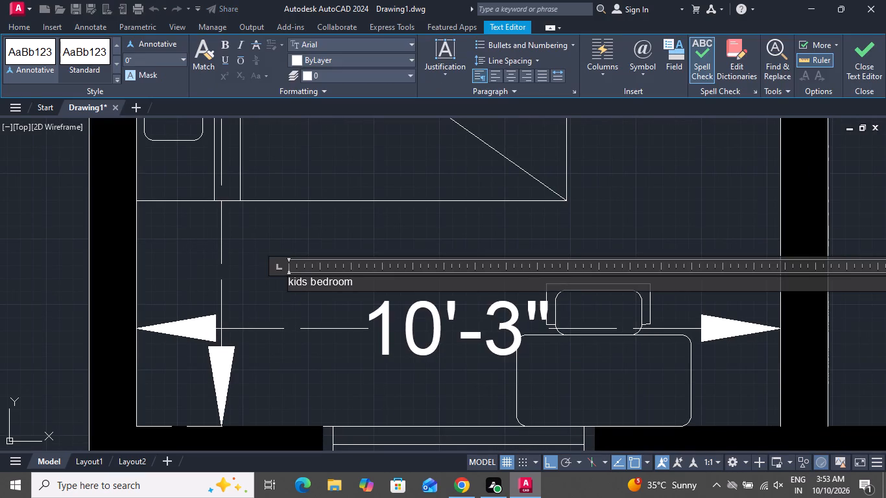
left_click(359, 283)
key("Return")
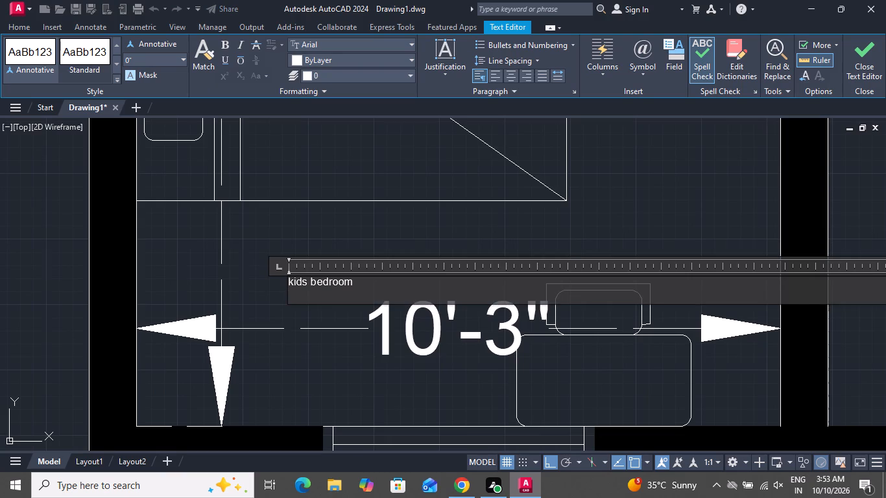
scroll(383, 359, "up", 1)
scroll(384, 358, "down", 2)
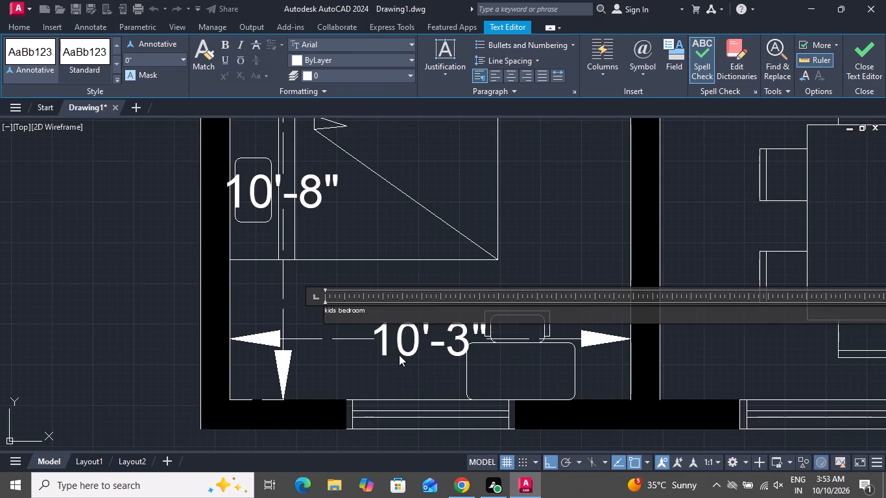
scroll(399, 355, "down", 1)
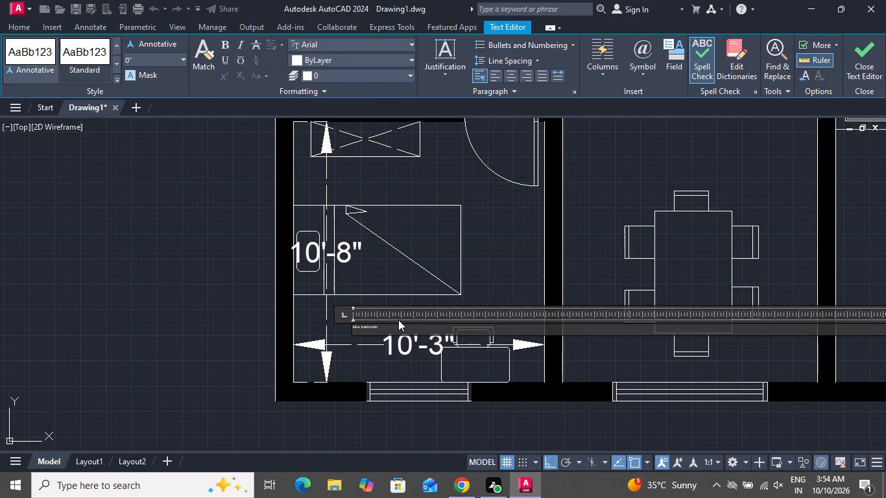
scroll(398, 320, "up", 2)
type("10'3\"")
key("x")
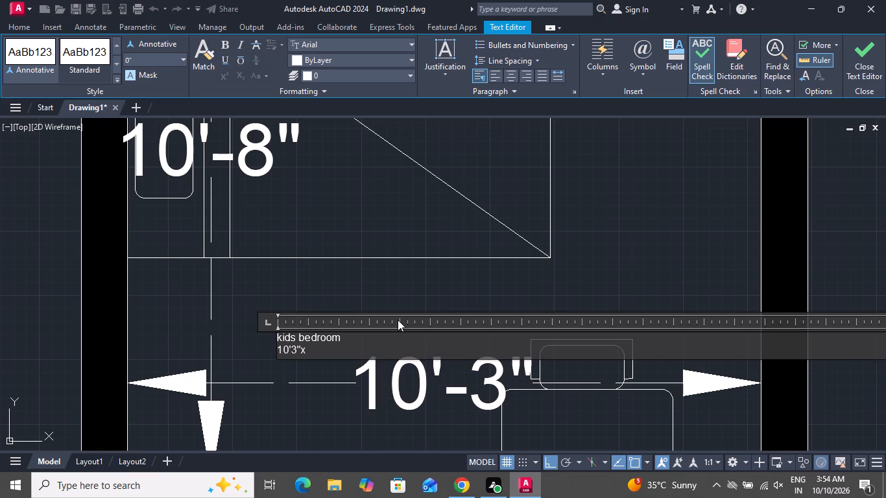
key("1")
type("0'")
key("8")
key("shift+quotedbl")
left_click(424, 275)
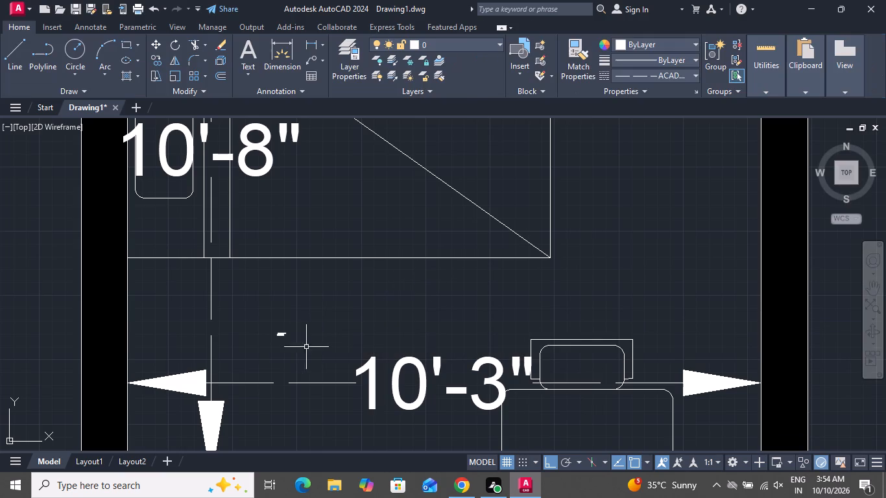
Set the text height of the kids bedroom label to 7".
left_click(287, 333)
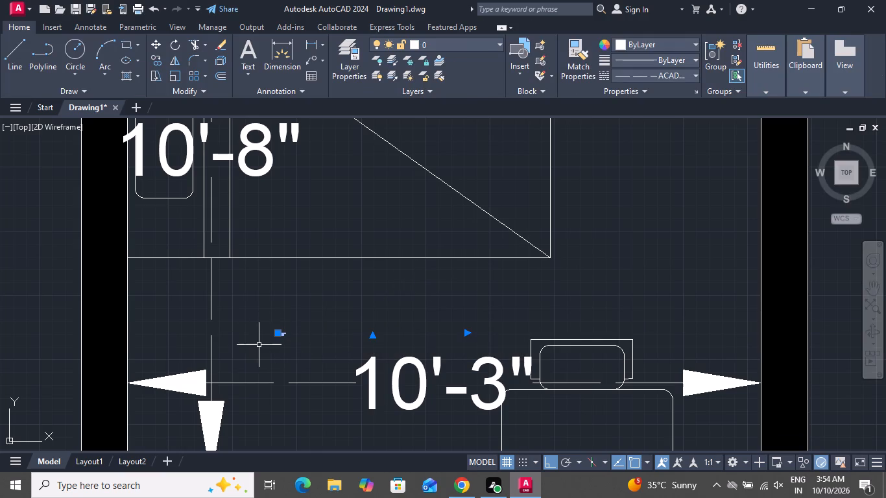
right_click(257, 345)
left_click(296, 323)
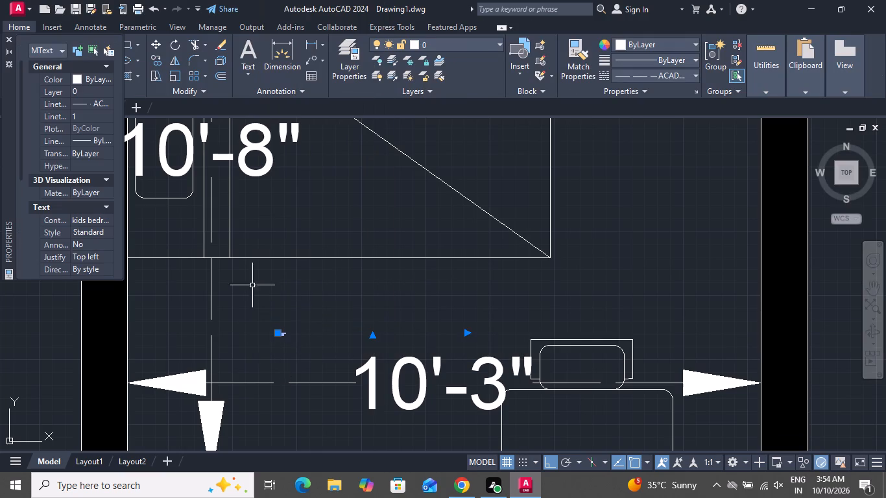
scroll(102, 217, "down", 2)
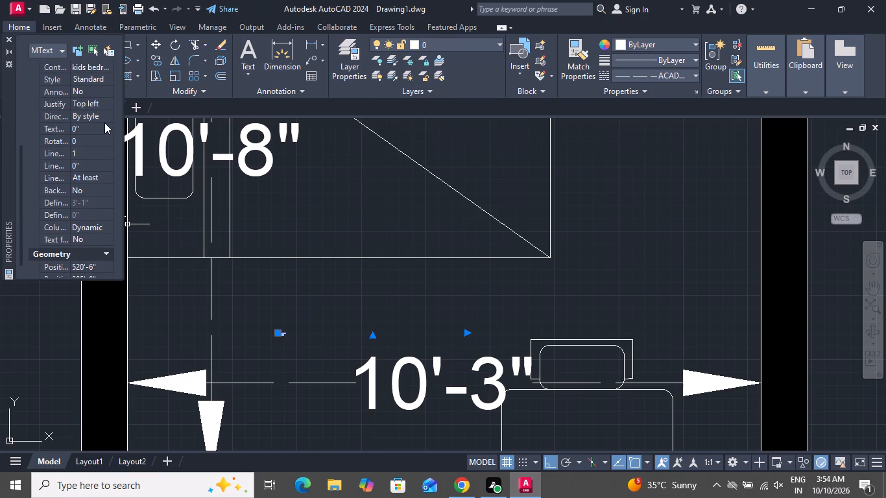
left_click(102, 126)
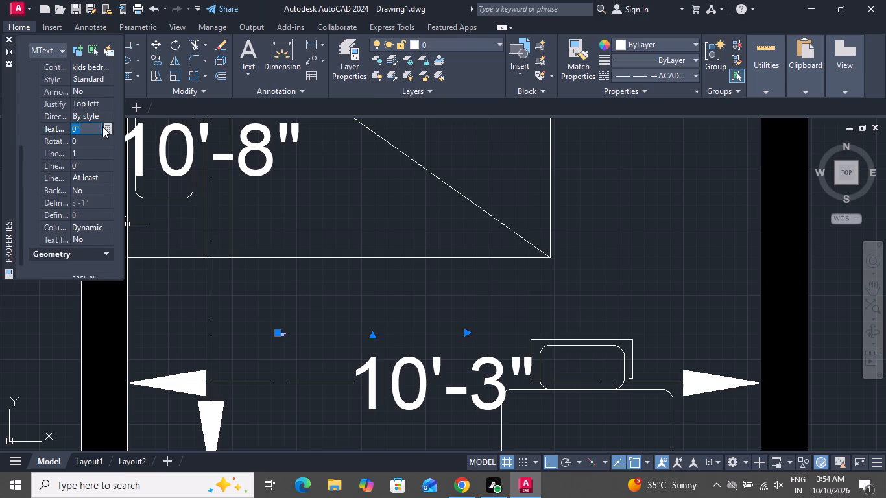
key("BackSpace")
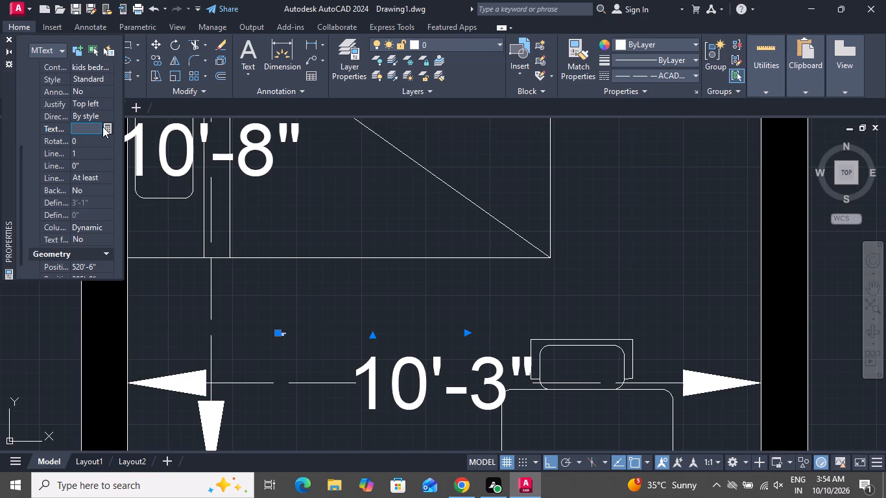
key("7")
key("shift+quotedbl")
left_click(5, 41)
scroll(170, 204, "up", 1)
scroll(171, 205, "down", 2)
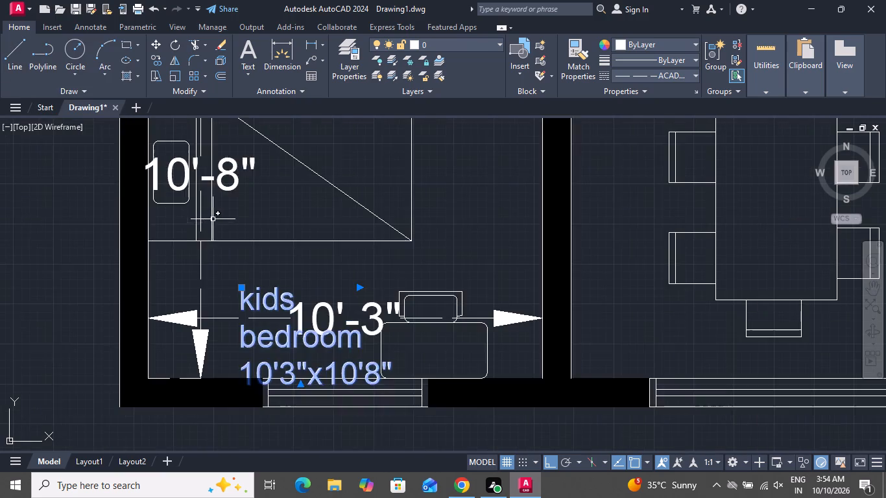
Widen the room label's text box so that "kids bedroom" fits on a single line.
scroll(213, 219, "down", 2)
scroll(267, 262, "up", 2)
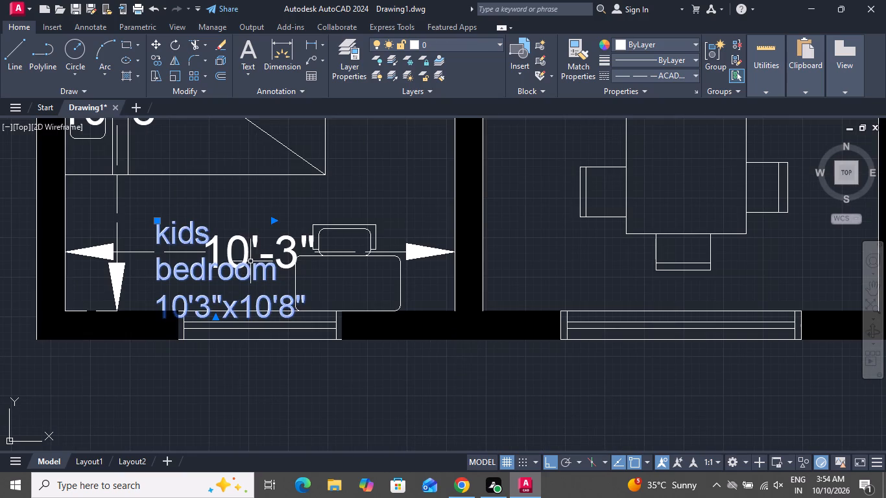
double_click(265, 266)
left_click_drag(304, 275, 428, 244)
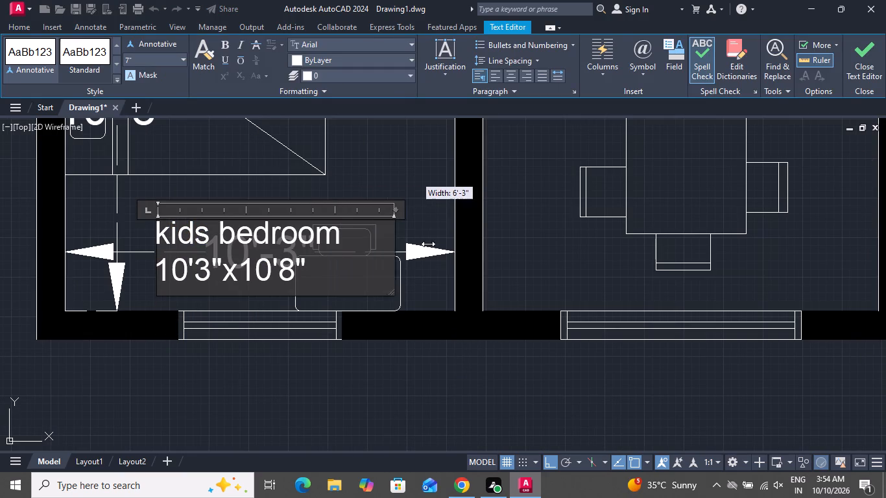
left_click_drag(428, 244, 437, 241)
left_click(195, 139)
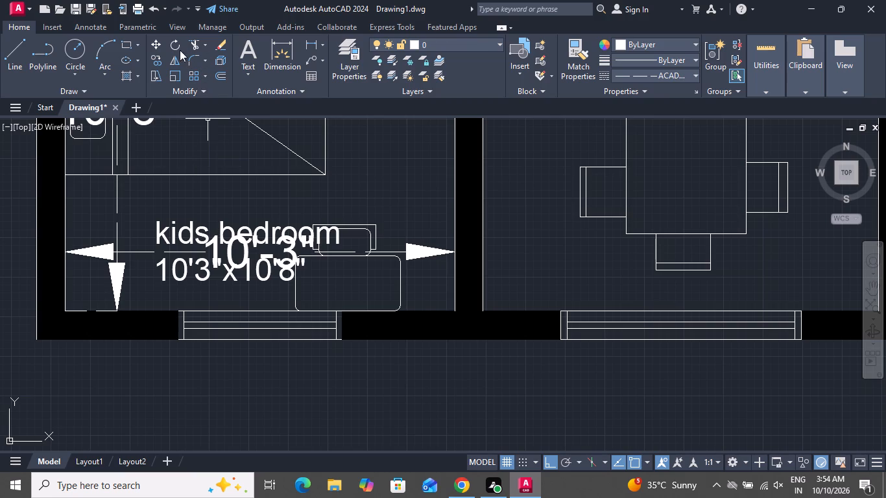
Rotate the kids bedroom label 90 degrees clockwise so it reads vertically.
left_click(167, 46)
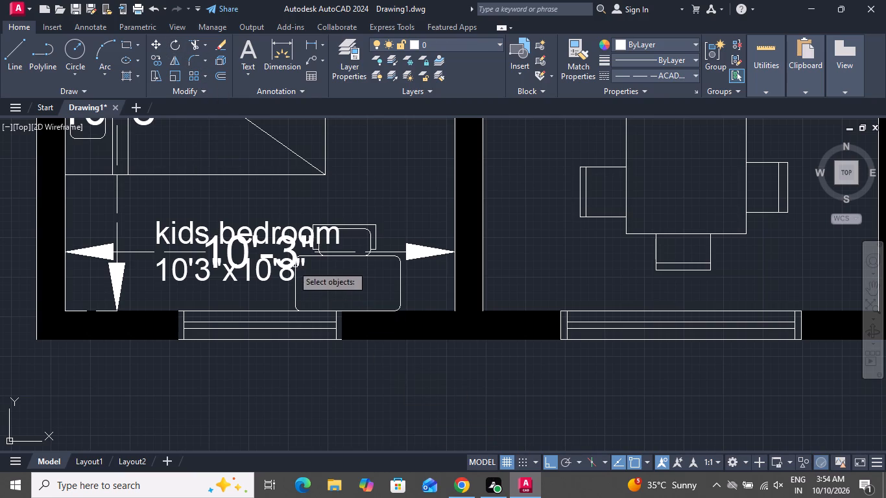
right_click(174, 401)
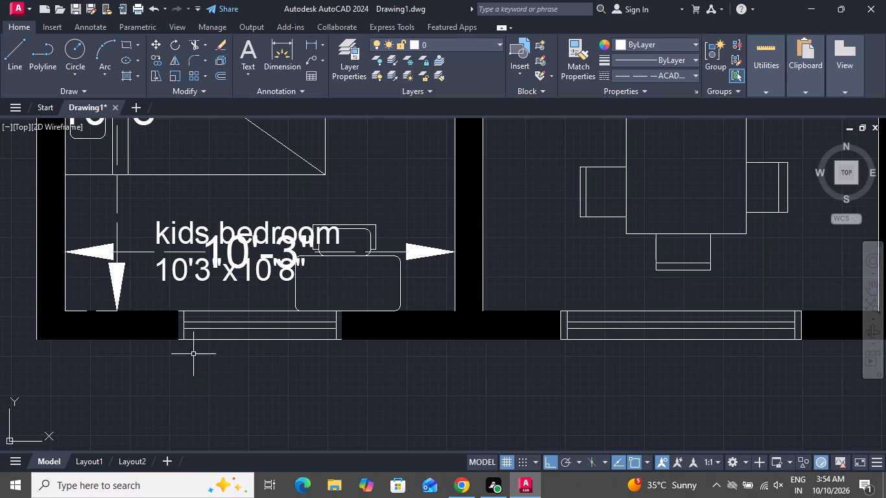
left_click(258, 232)
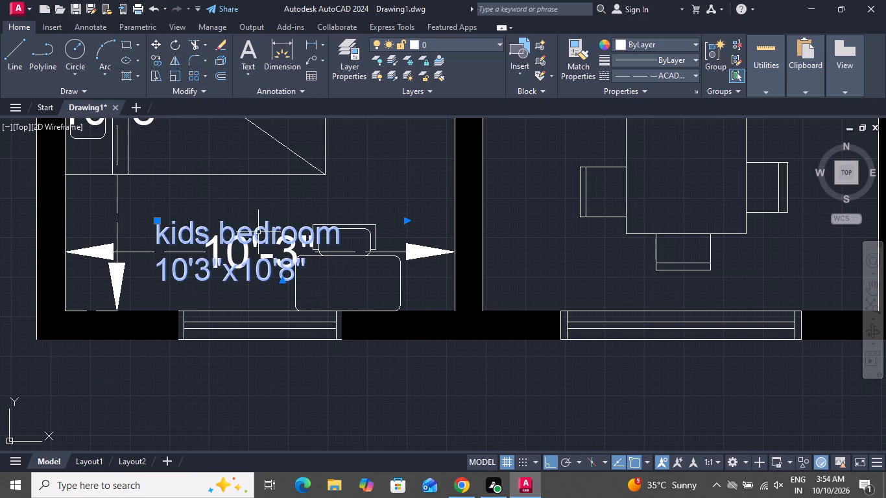
left_click(173, 45)
left_click(298, 237)
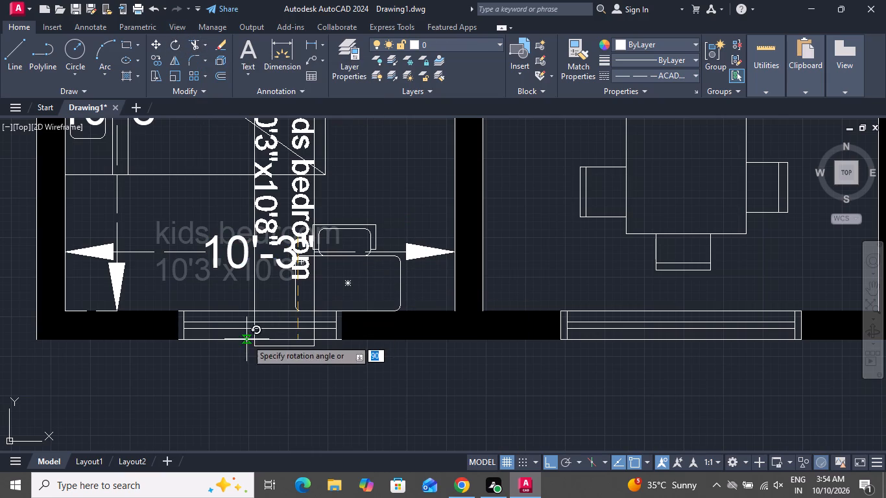
left_click(388, 447)
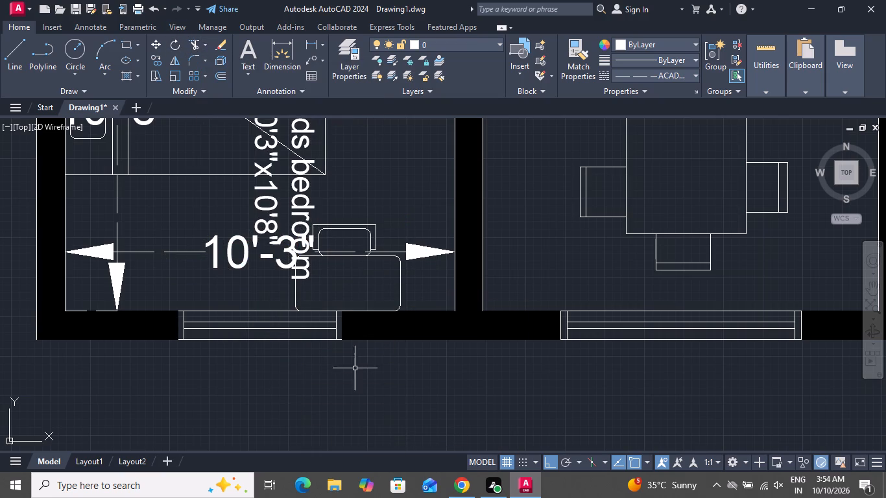
Move the kids bedroom label, with ortho off, into the clear space between the bed and the room's dining-side wall.
left_click(296, 193)
scroll(317, 241, "down", 1)
scroll(317, 241, "up", 1)
scroll(317, 241, "down", 1)
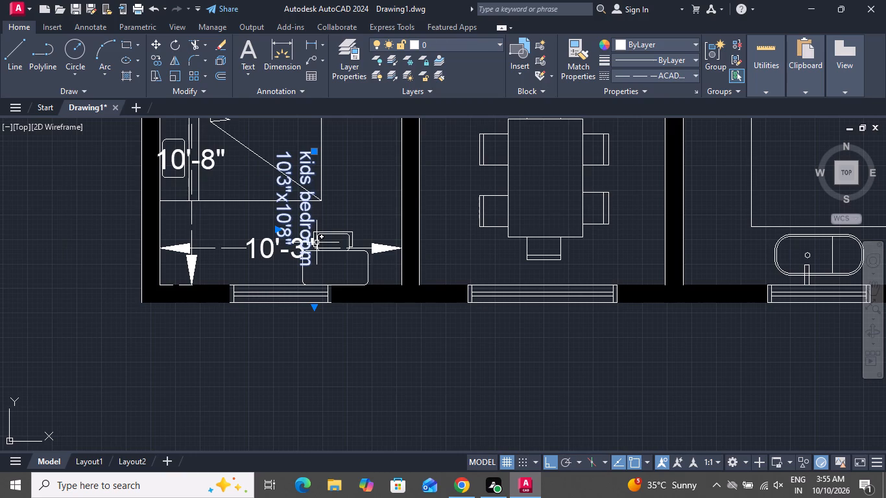
left_click(148, 40)
scroll(289, 249, "down", 2)
scroll(296, 259, "up", 1)
scroll(297, 261, "down", 1)
left_click(160, 47)
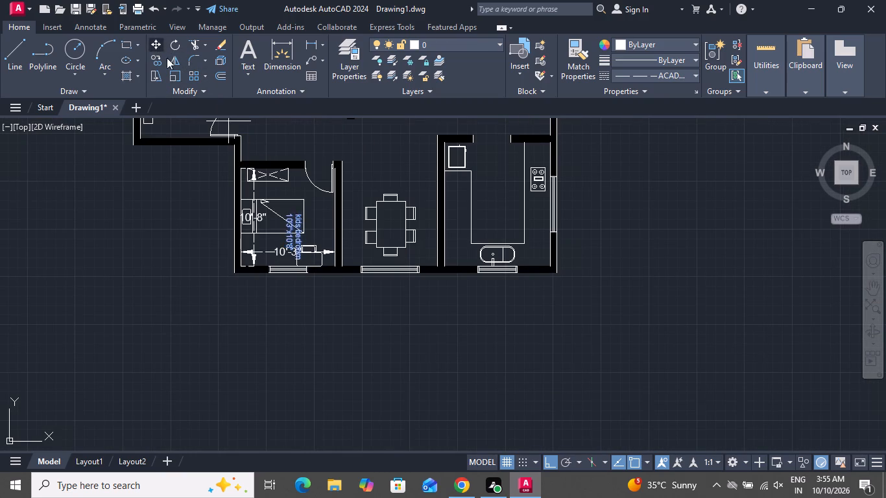
scroll(311, 283, "up", 1)
scroll(312, 283, "down", 1)
scroll(316, 281, "up", 1)
left_click(271, 188)
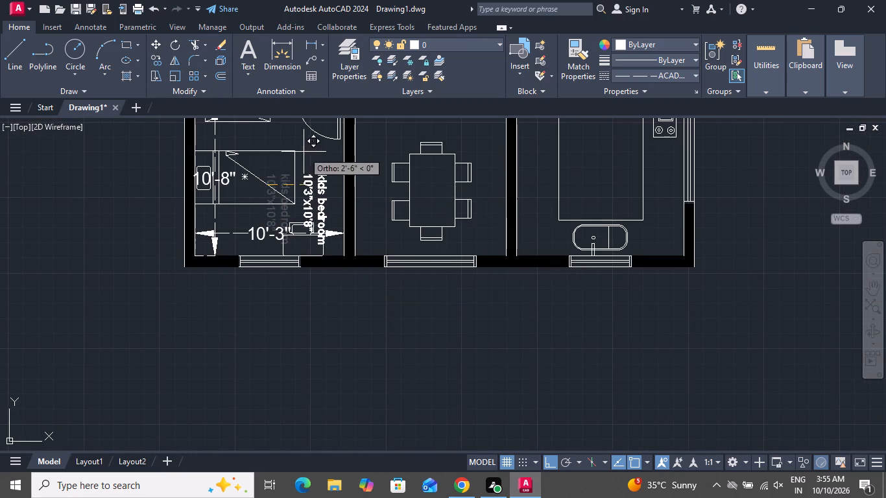
left_click(552, 464)
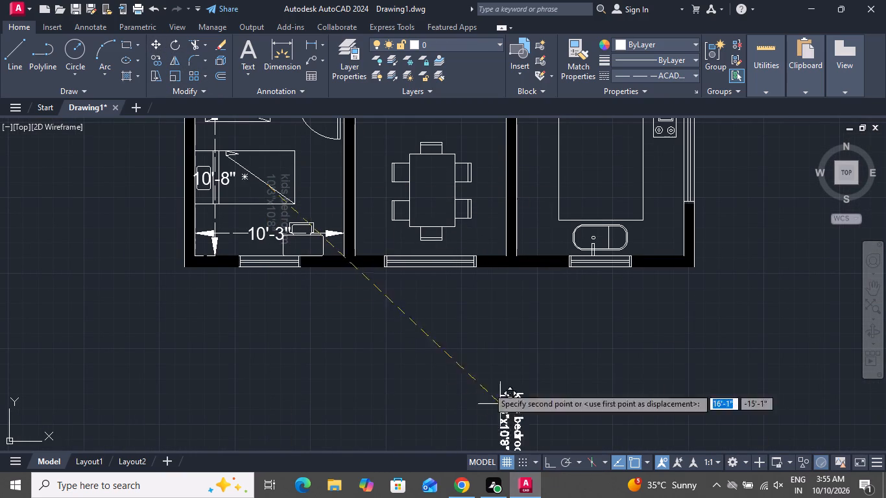
left_click(313, 168)
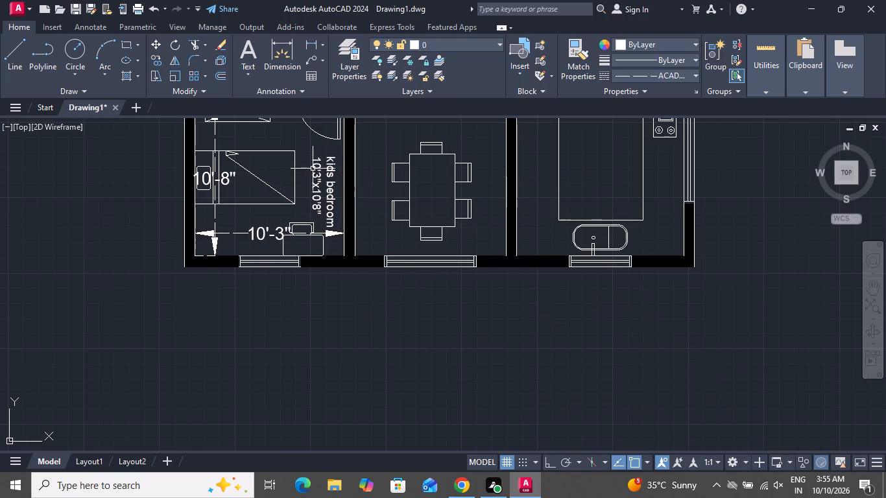
Delete the 10'-3" and 10'-8" dimensions inside the kids bedroom.
left_click(282, 234)
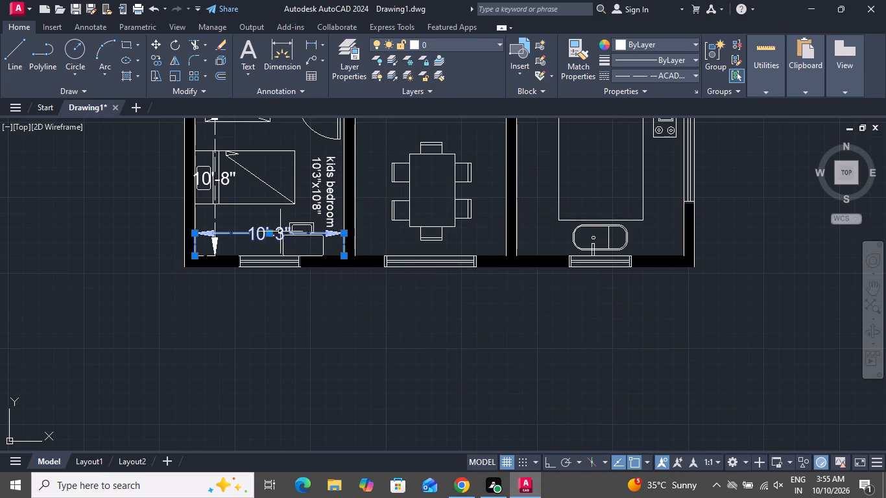
key("Delete")
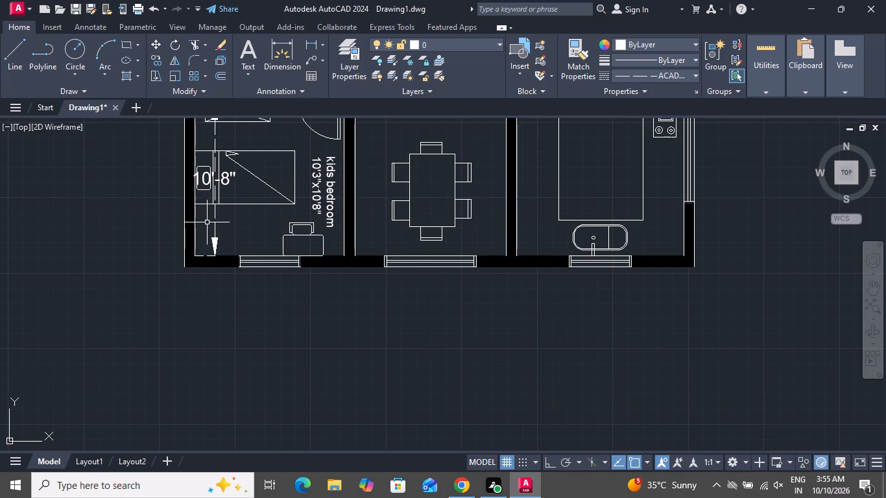
left_click(218, 222)
left_click(210, 223)
key("Delete")
Create a multiline text label reading "living room" in the open area below the sofa set.
scroll(275, 342, "down", 1)
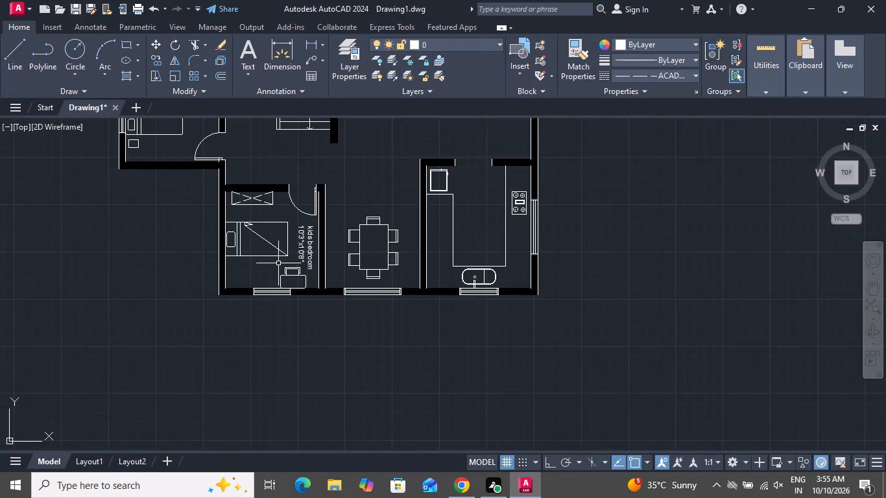
scroll(296, 311, "up", 1)
scroll(299, 321, "down", 3)
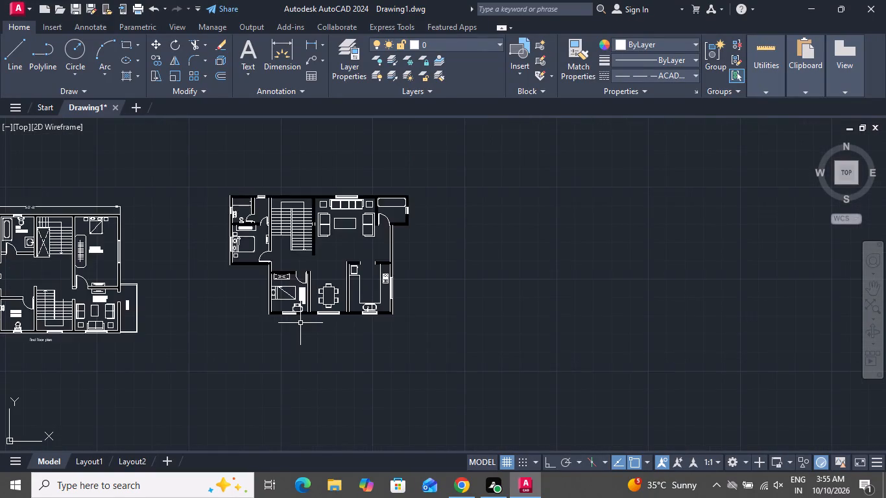
scroll(300, 316, "up", 1)
scroll(300, 316, "down", 1)
scroll(296, 314, "up", 1)
scroll(297, 314, "down", 4)
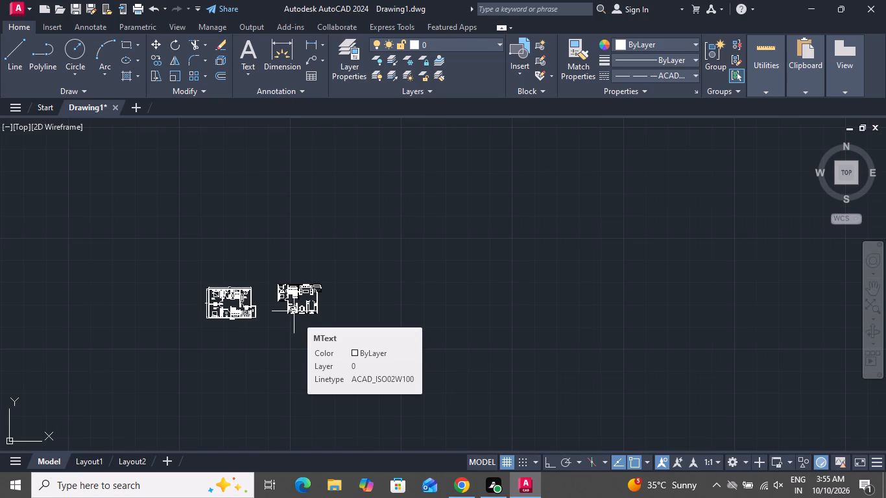
scroll(322, 345, "up", 2)
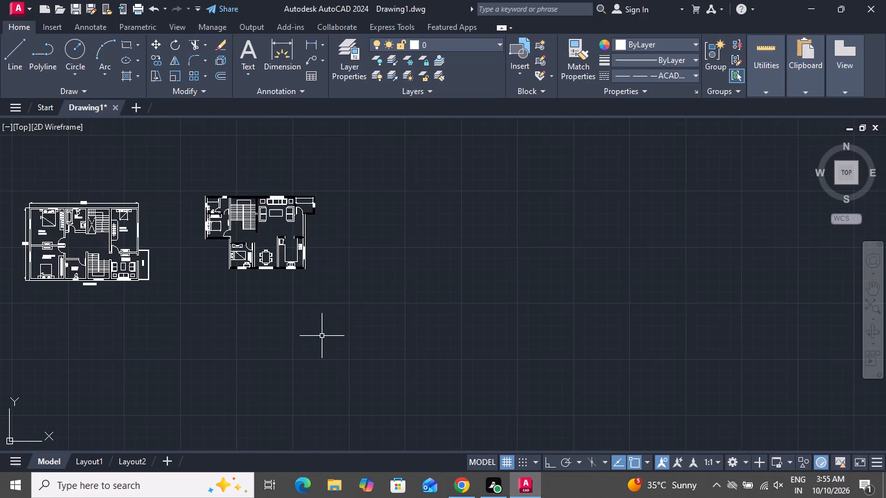
scroll(287, 232, "up", 2)
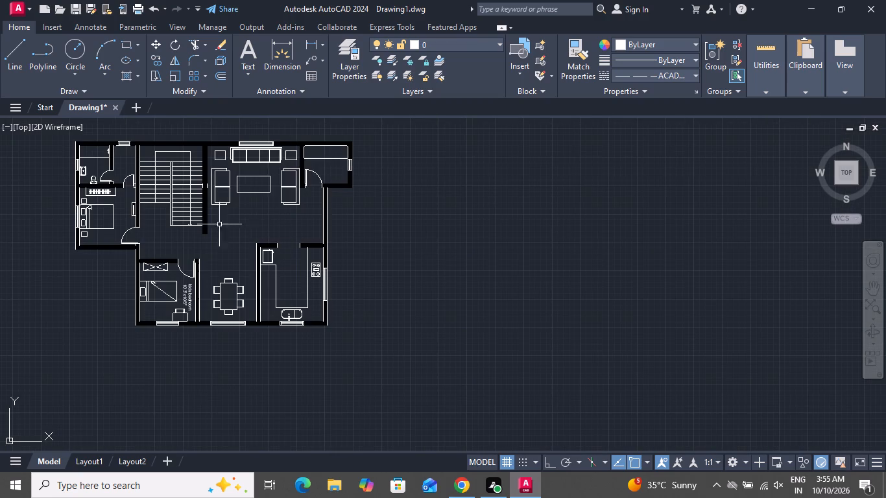
scroll(173, 226, "up", 3)
scroll(173, 226, "down", 2)
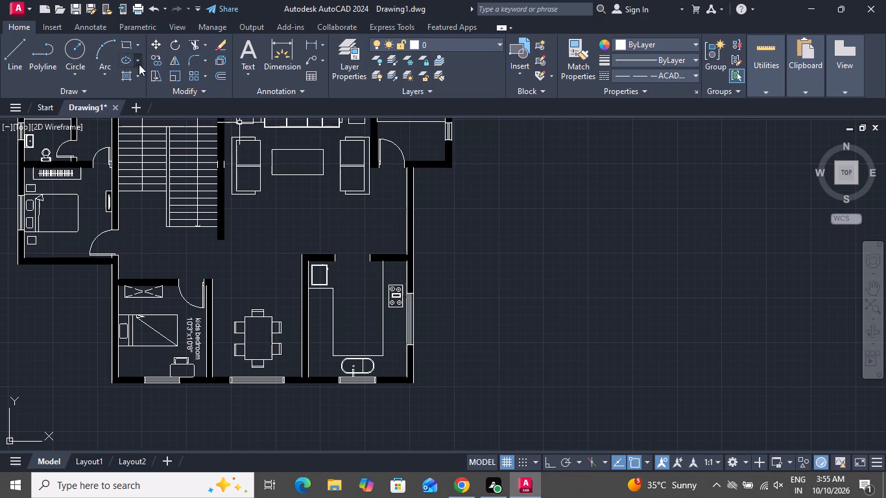
left_click(246, 53)
left_click(265, 204)
left_click(355, 226)
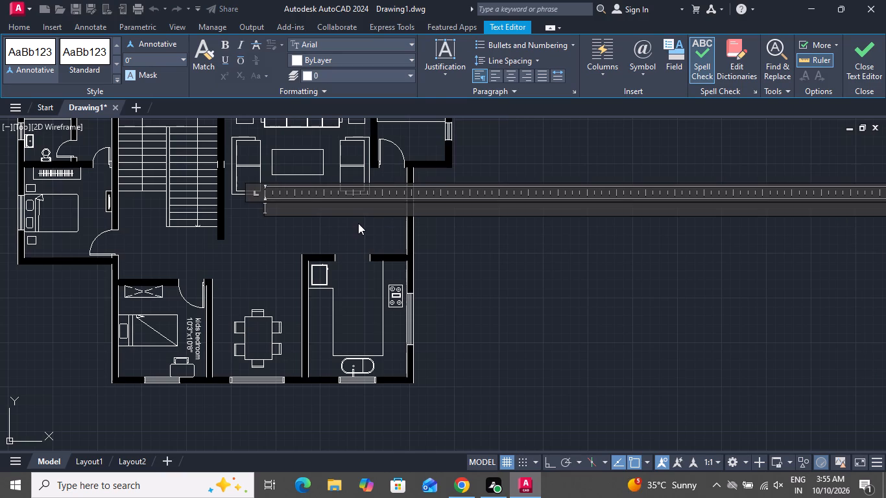
type("living")
key("space")
type("room")
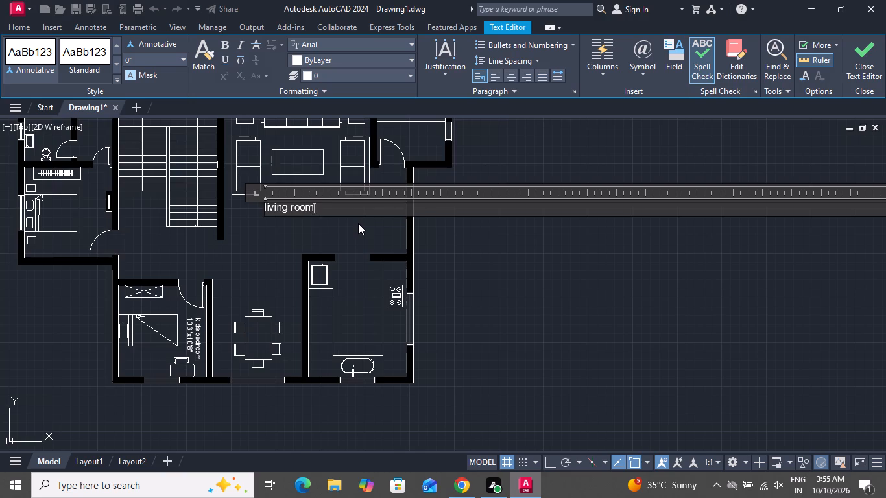
Add a second line reading 10'1"x15'5" beneath "living room" and finish the label.
key("Return")
key("1")
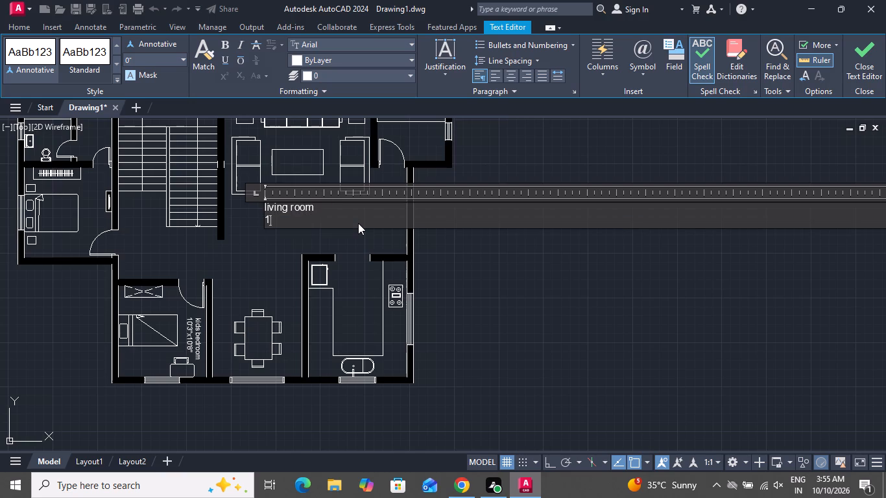
type("0'")
key("1")
key("shift+quotedbl")
key("x")
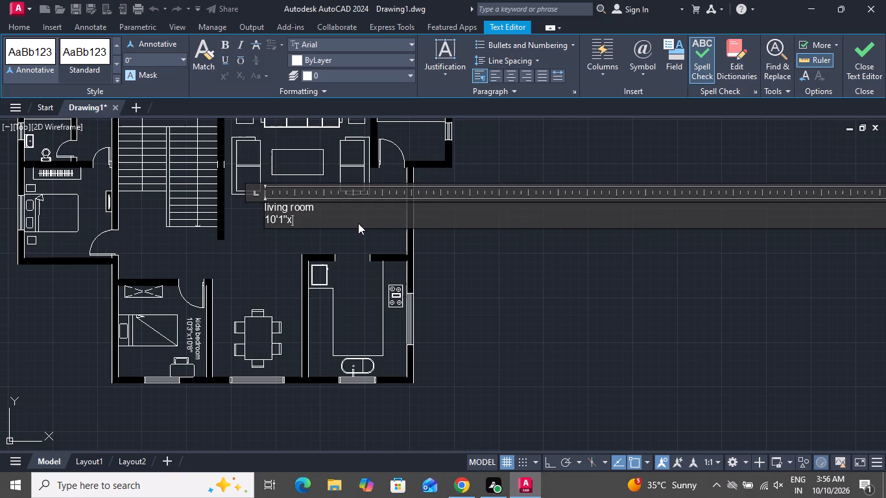
key("1")
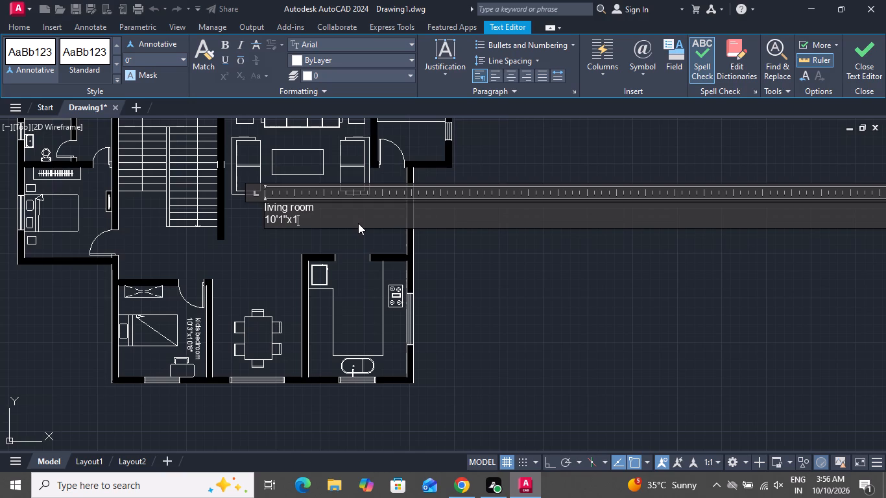
key("5")
key("semicolon")
key("BackSpace")
key("apostrophe")
key("5")
key("shift+quotedbl")
left_click(459, 285)
Set the text height of the living room label to 7".
scroll(241, 193, "up", 4)
scroll(280, 207, "down", 1)
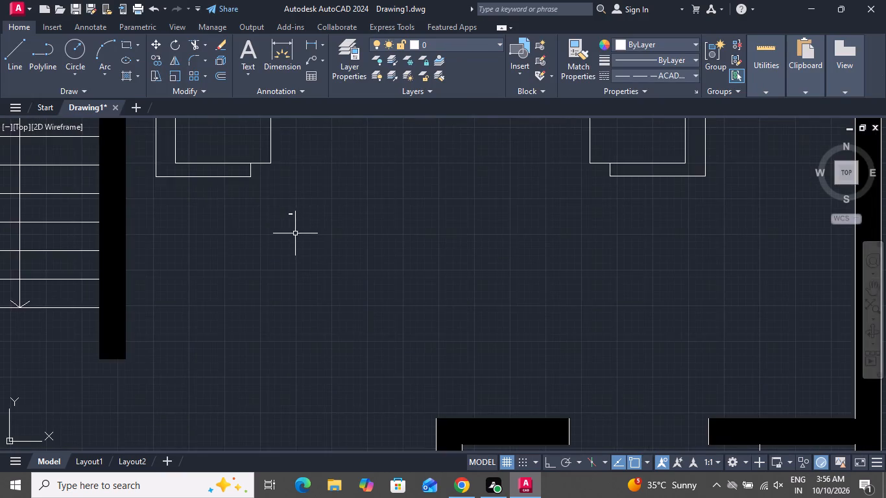
scroll(296, 227, "up", 7)
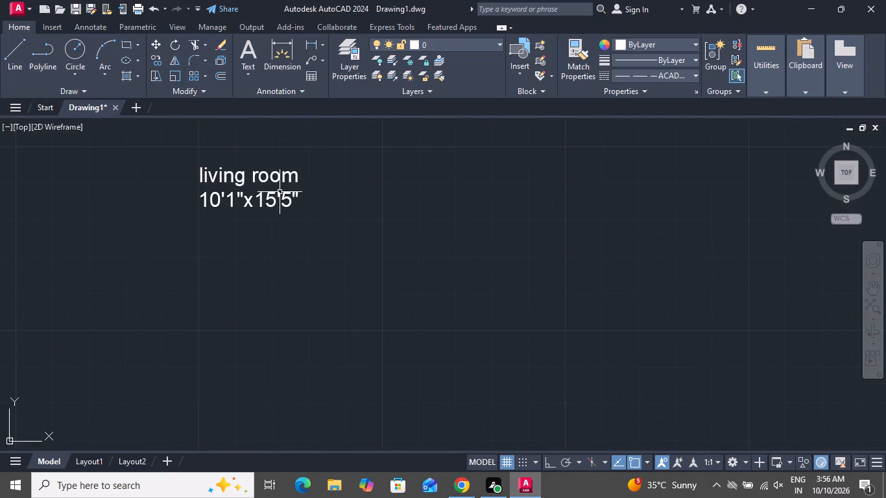
left_click(280, 196)
right_click(280, 198)
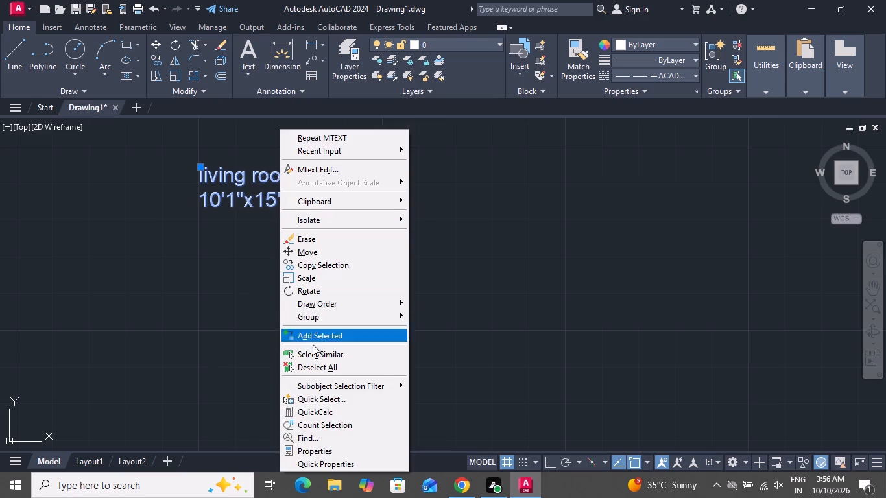
left_click(314, 448)
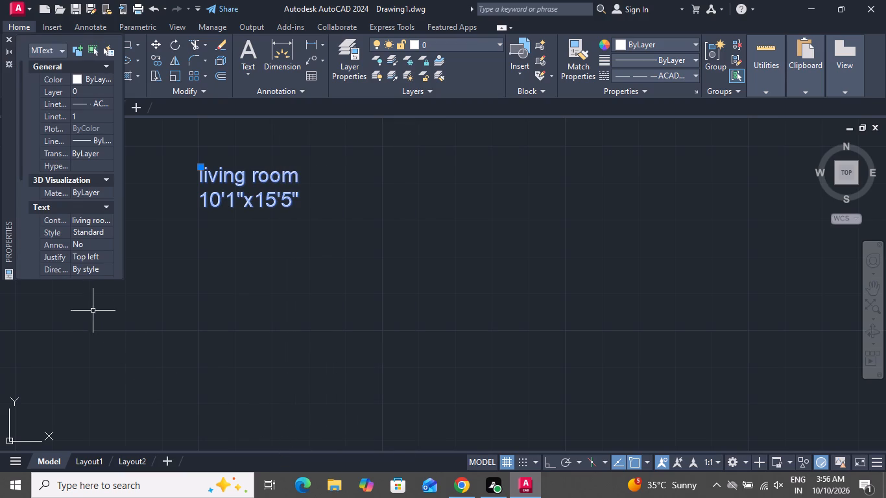
scroll(91, 254, "down", 2)
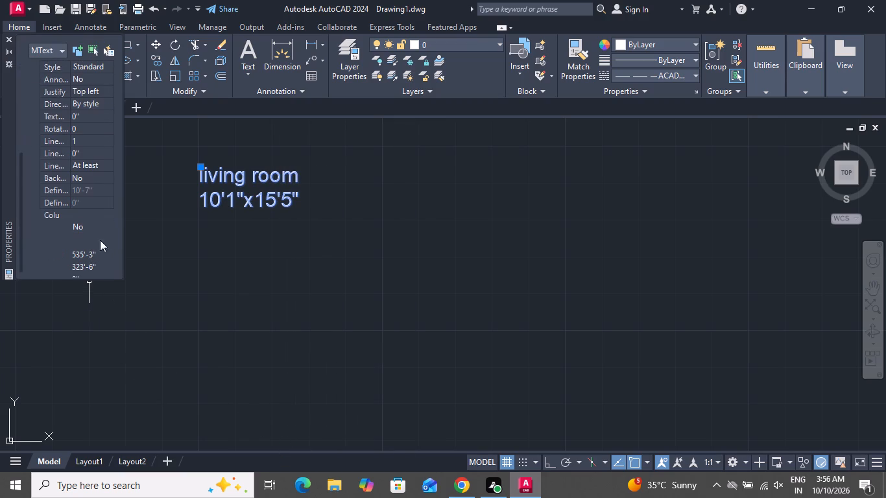
left_click(91, 118)
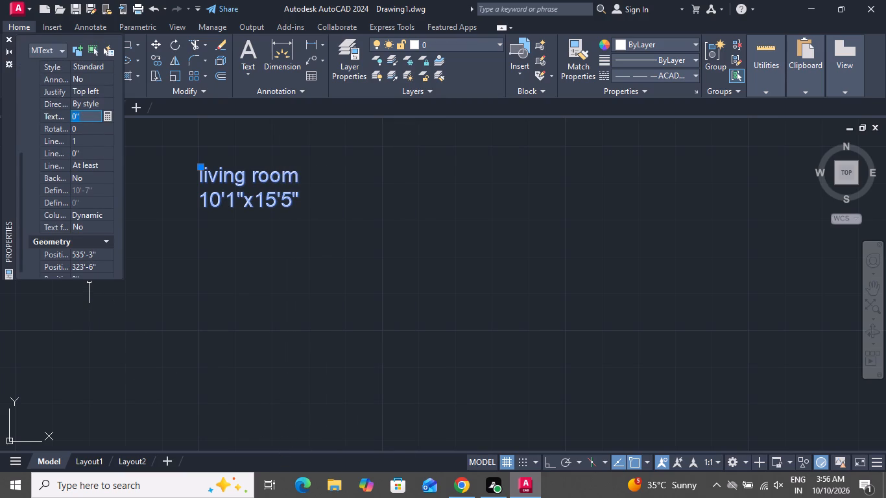
key("BackSpace")
key("7")
key("shift+quotedbl")
key("Return")
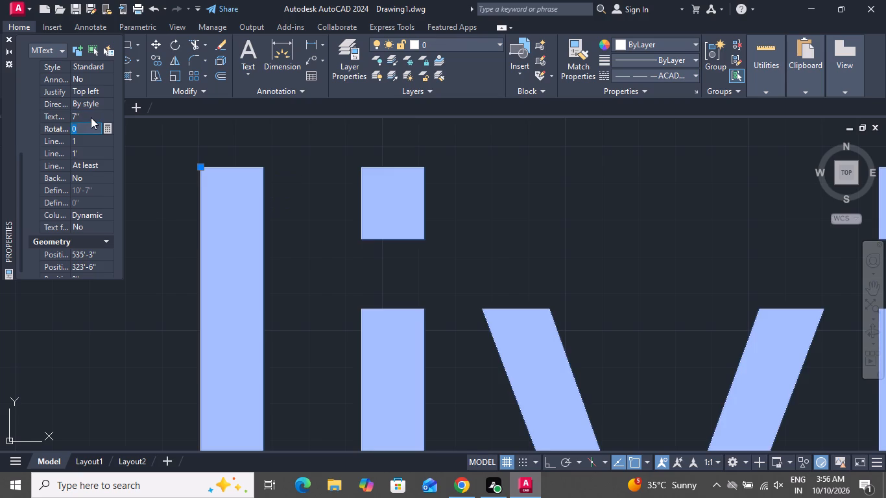
left_click(11, 38)
scroll(77, 125, "down", 3)
scroll(212, 162, "up", 1)
scroll(223, 161, "down", 1)
scroll(223, 161, "up", 1)
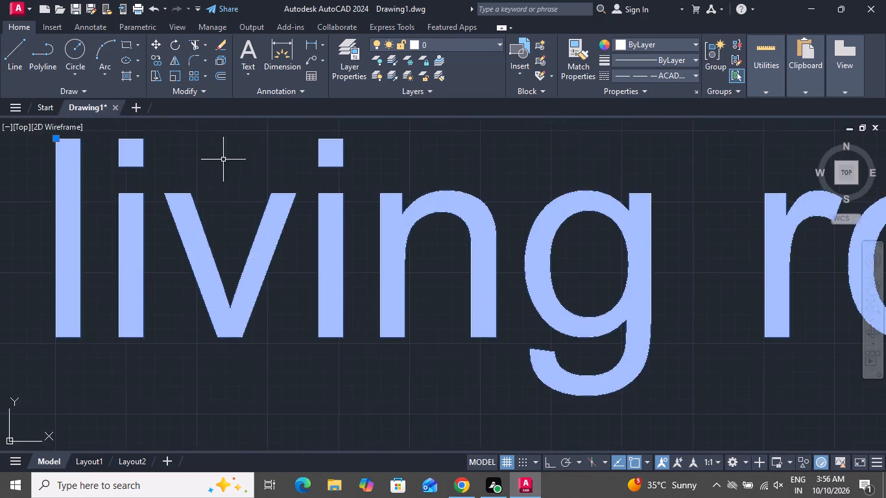
scroll(230, 170, "down", 3)
scroll(243, 167, "up", 1)
scroll(243, 167, "down", 5)
scroll(300, 172, "down", 2)
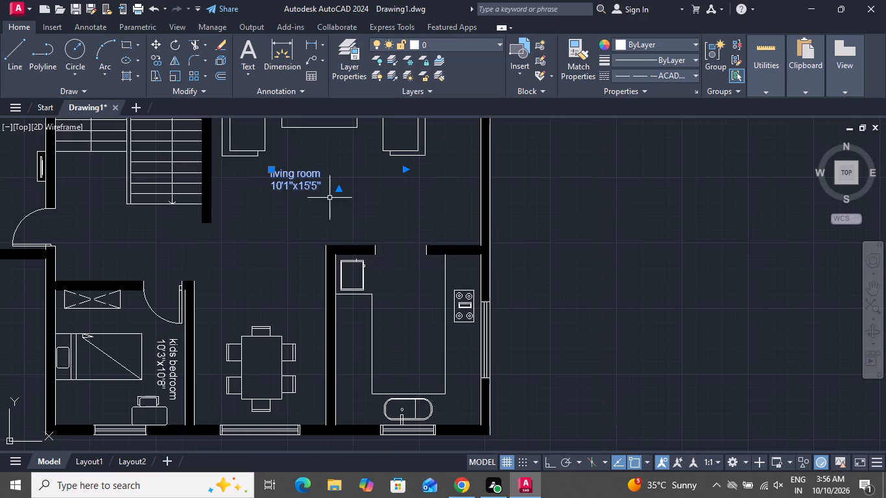
Copy the living room label above the dining table, into the middle of the kitchen, and onto the bed in the bedroom below the bathroom.
left_click(158, 59)
left_click(281, 179)
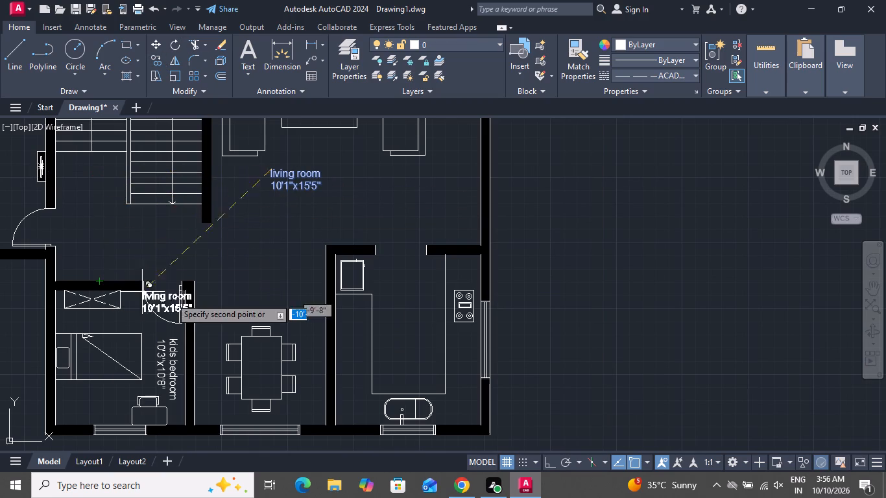
left_click(239, 302)
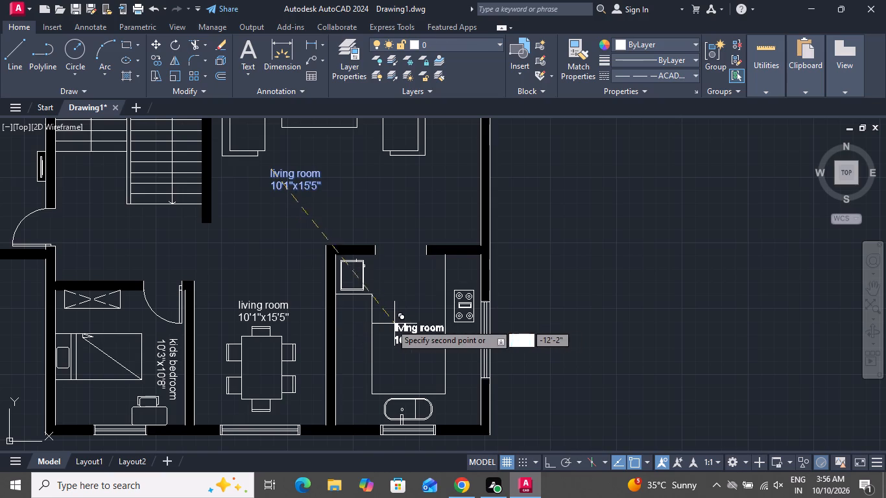
left_click(387, 324)
scroll(388, 349, "down", 3)
scroll(256, 277, "up", 1)
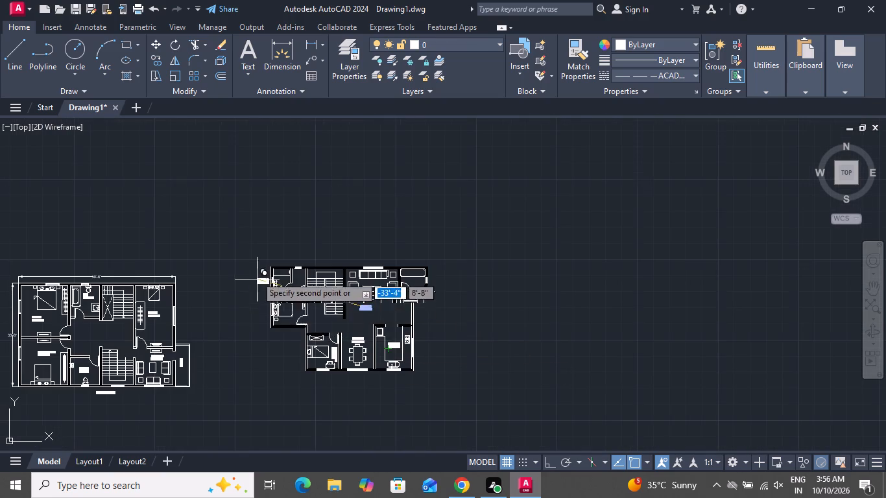
scroll(256, 276, "up", 3)
scroll(414, 314, "down", 2)
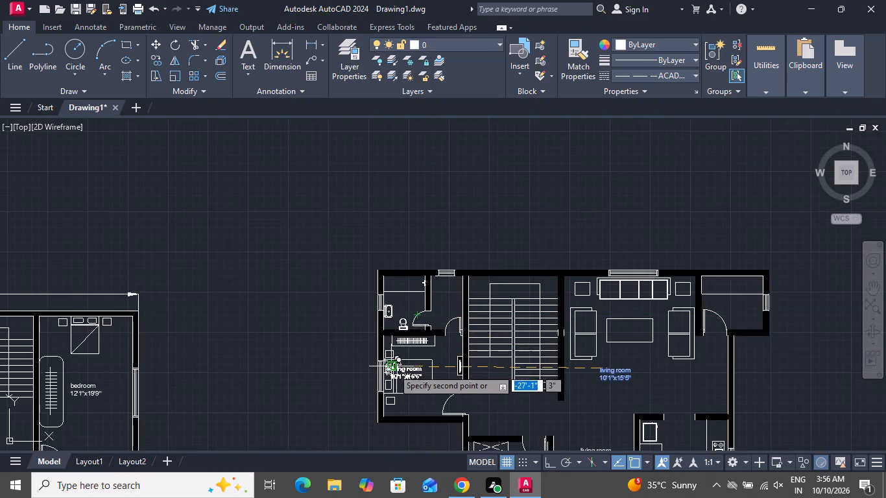
scroll(393, 369, "up", 4)
left_click(407, 367)
scroll(446, 275, "down", 2)
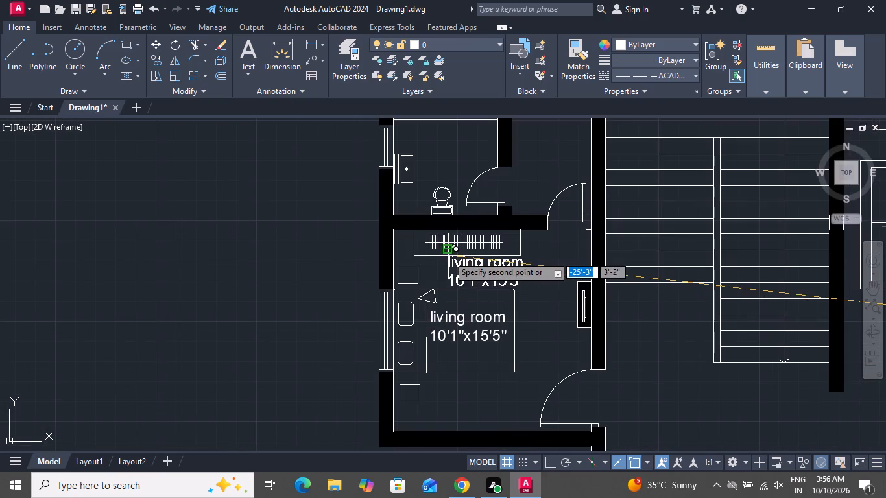
scroll(454, 265, "down", 2)
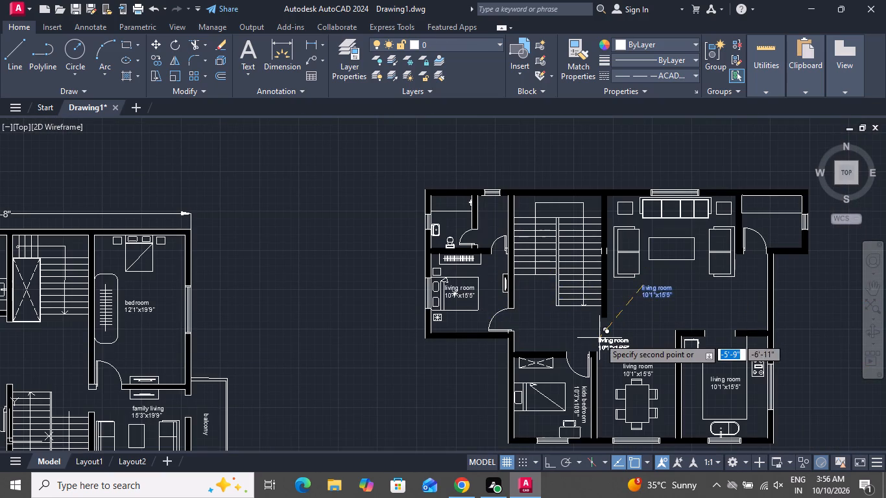
right_click(588, 326)
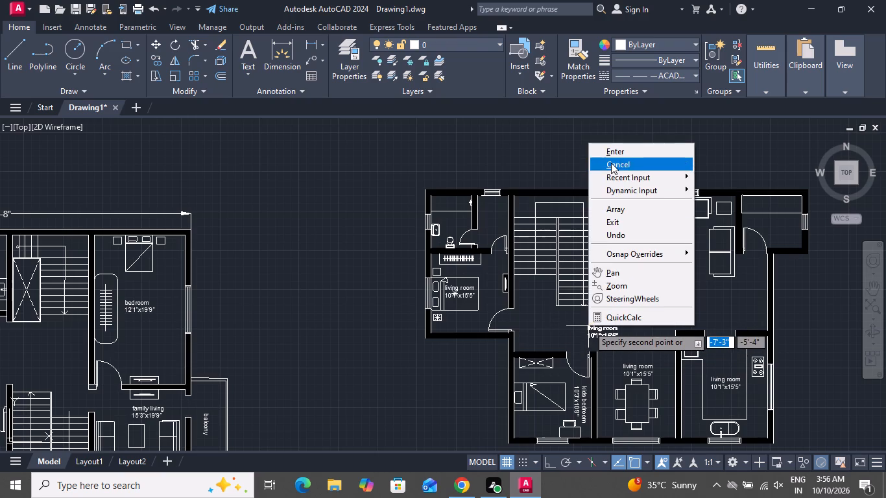
left_click(611, 163)
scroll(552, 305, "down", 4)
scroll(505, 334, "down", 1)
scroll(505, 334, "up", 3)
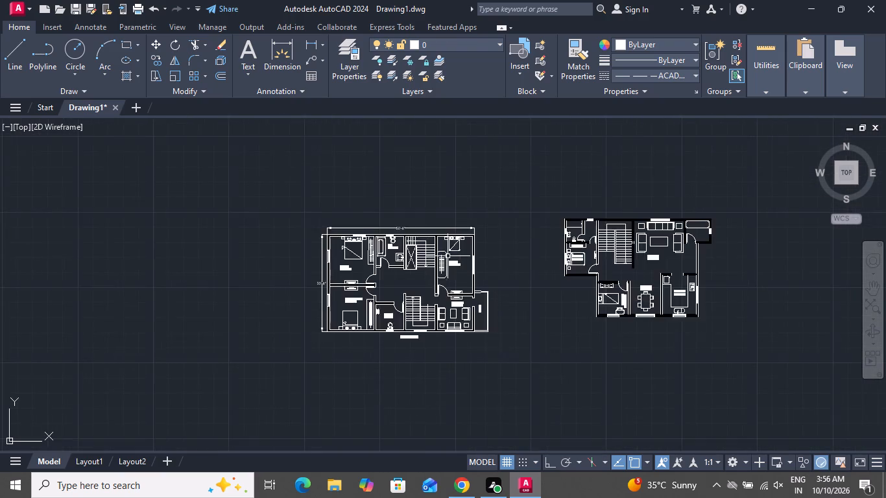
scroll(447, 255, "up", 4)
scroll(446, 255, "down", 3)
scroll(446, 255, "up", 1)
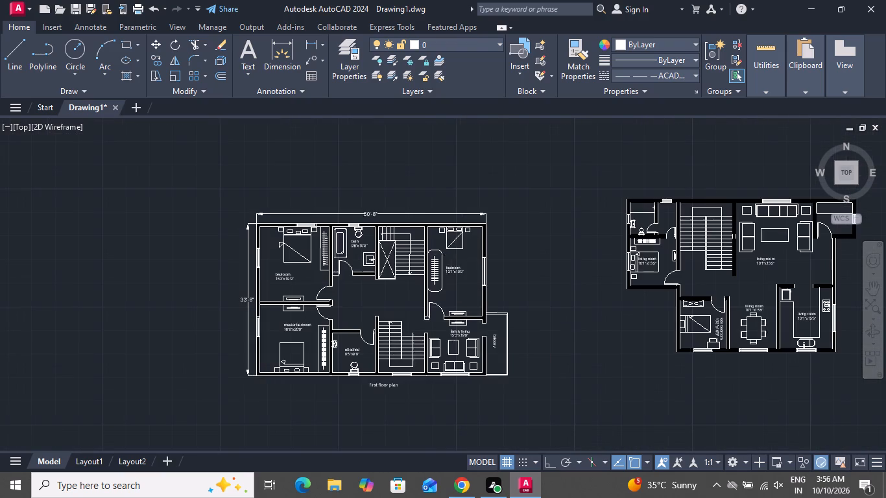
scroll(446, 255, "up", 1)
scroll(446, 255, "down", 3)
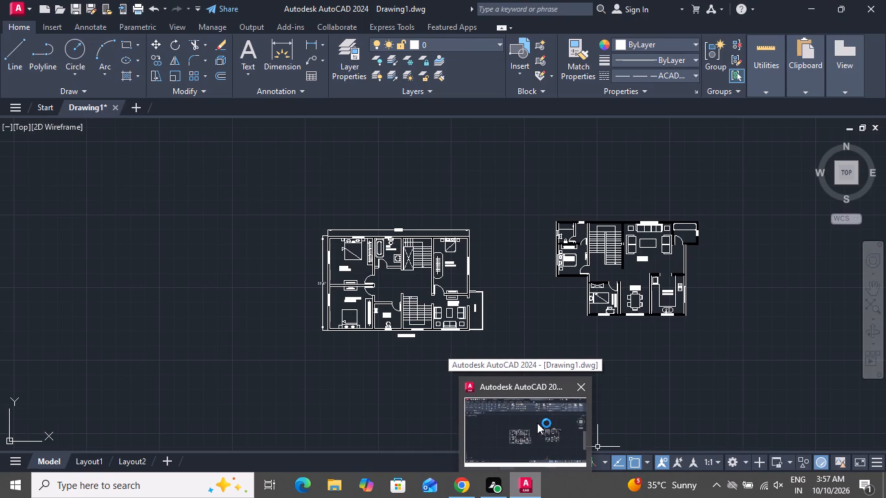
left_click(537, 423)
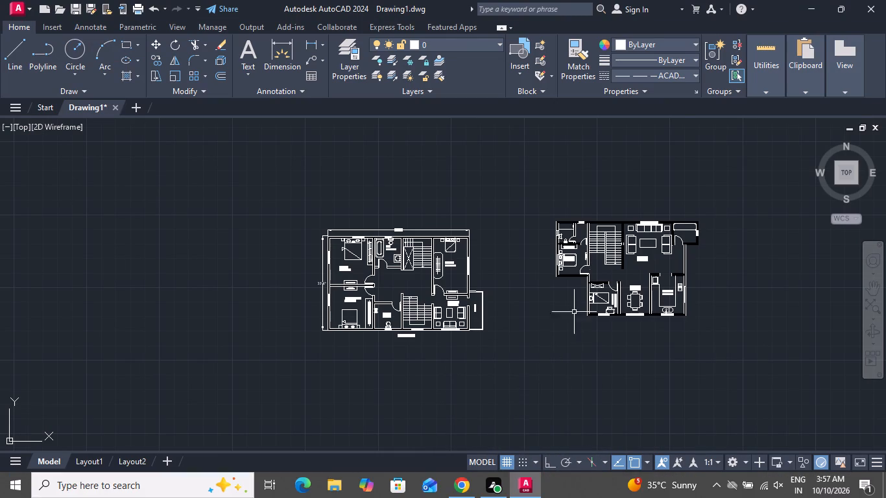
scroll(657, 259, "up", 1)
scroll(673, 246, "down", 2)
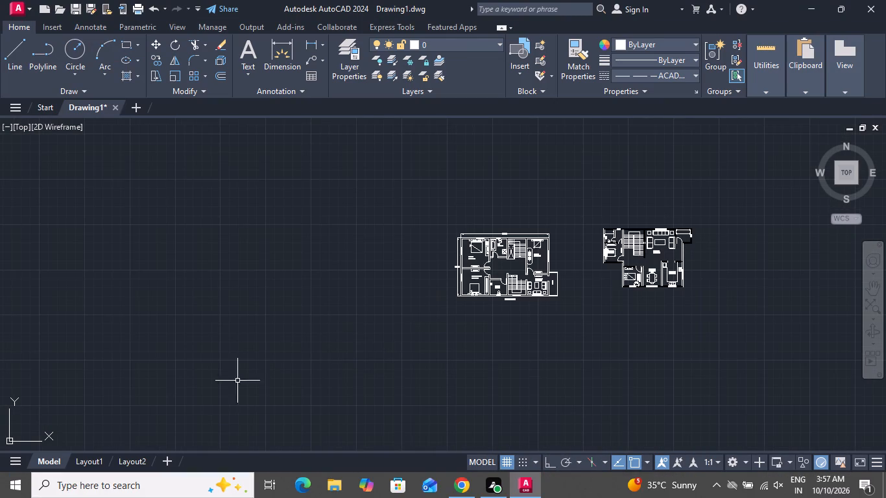
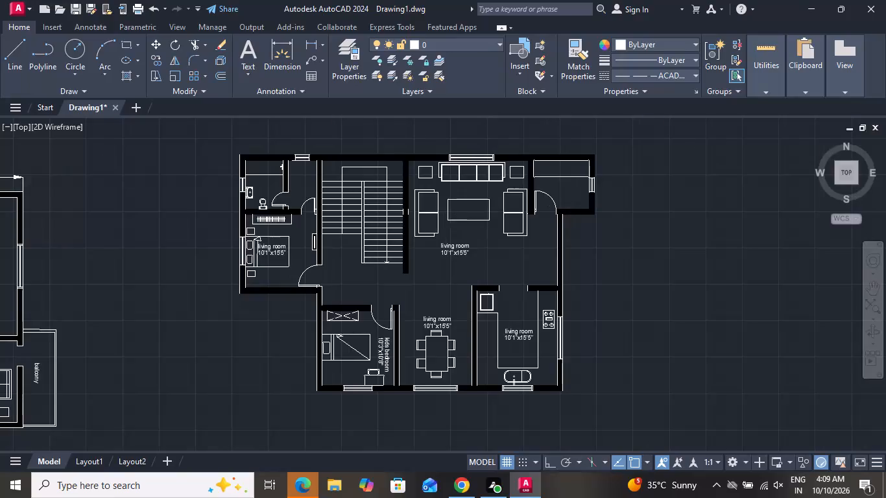
Change the first line of the copied label on the bed below the bathroom to "bedroom".
scroll(435, 277, "down", 2)
scroll(260, 274, "up", 2)
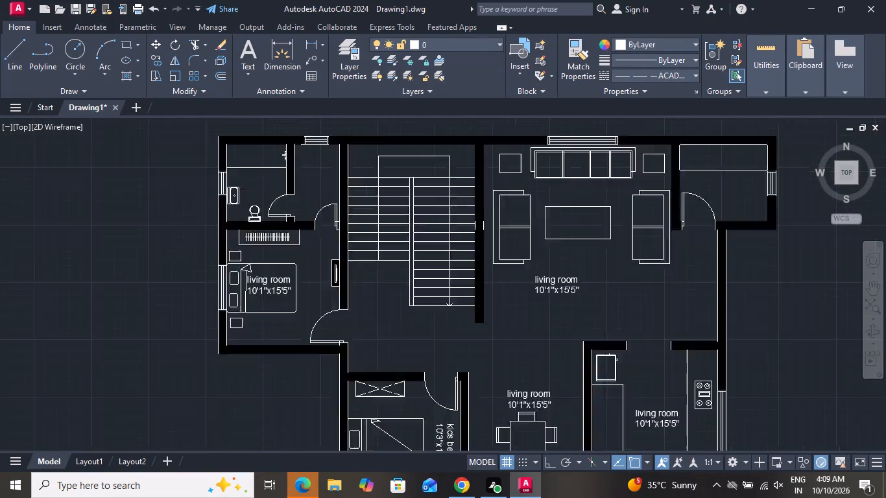
scroll(260, 274, "up", 1)
double_click(335, 294)
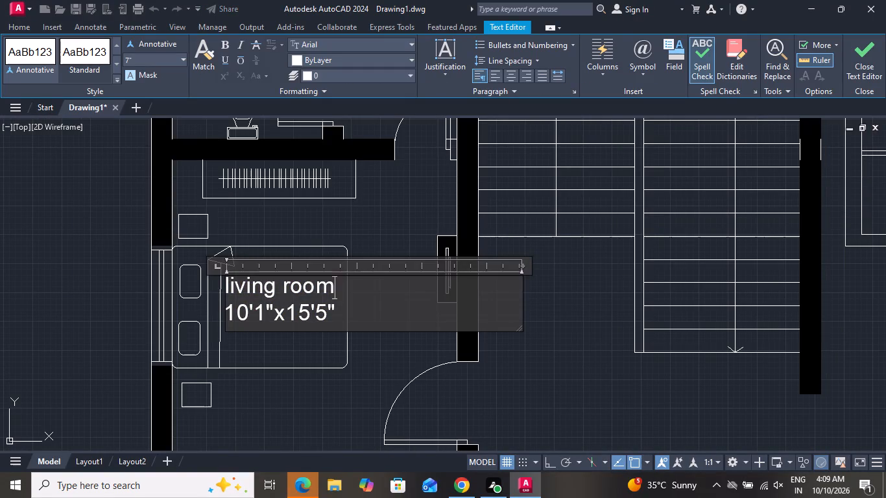
key("BackSpace")
key("BackSpace")
key("BackSpace")
key("BackSpace")
key("BackSpace")
key("BackSpace")
key("BackSpace")
key("BackSpace")
key("BackSpace")
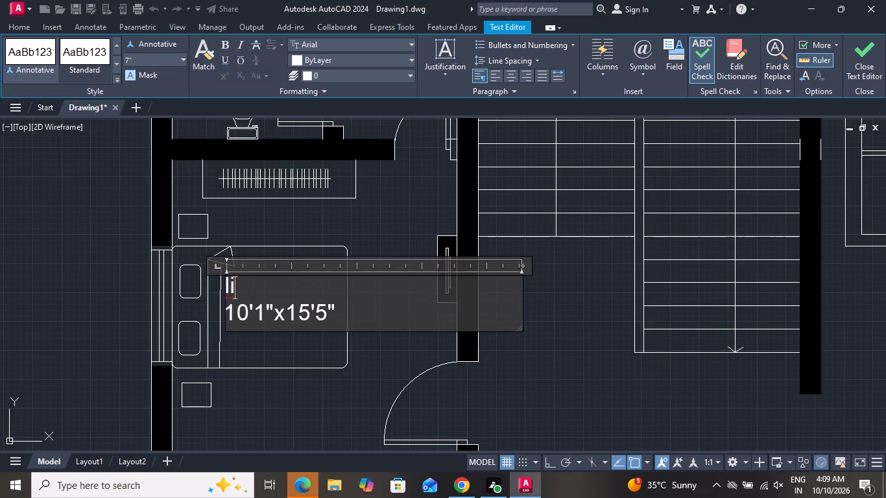
key("BackSpace")
key("BackSpace")
type("bedr")
key("o")
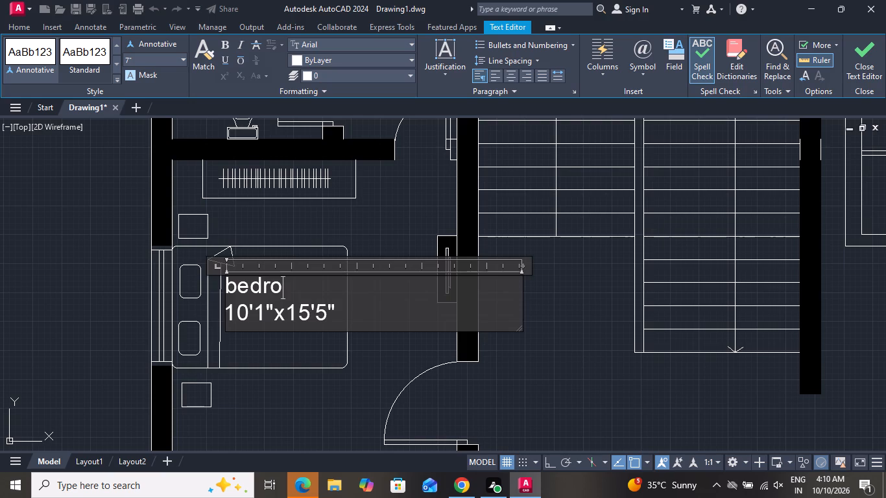
type("om")
key("Return")
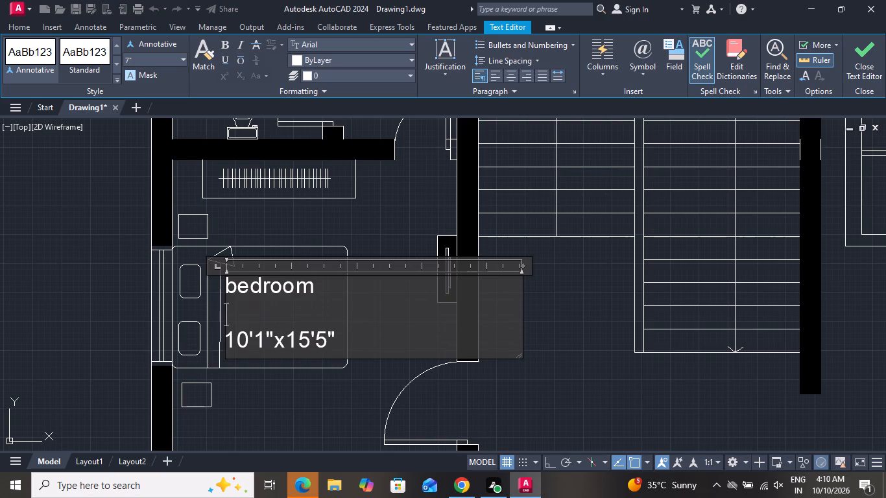
key("BackSpace")
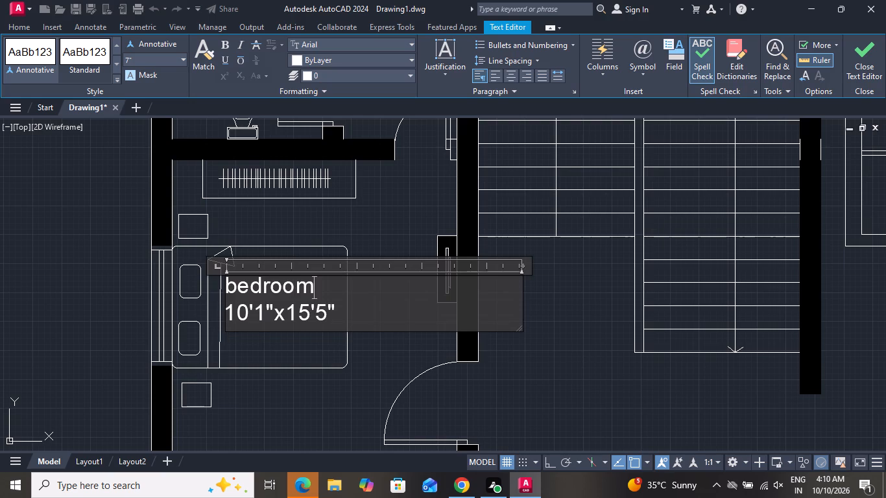
Replace the dimension line of the bedroom label with 10'3"x10'6" and finish the text edit.
left_click(344, 303)
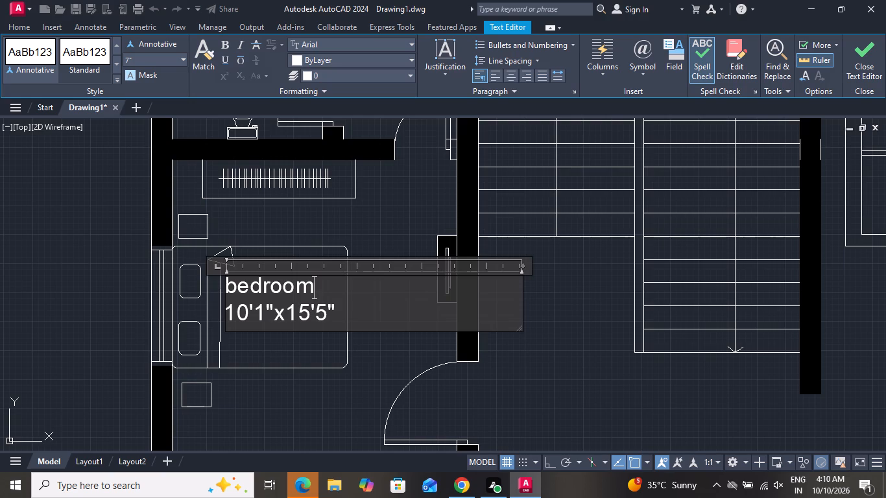
left_click(335, 314)
key("BackSpace")
key("BackSpace")
key("BackSpace")
key("BackSpace")
key("BackSpace")
key("BackSpace")
key("BackSpace")
key("BackSpace")
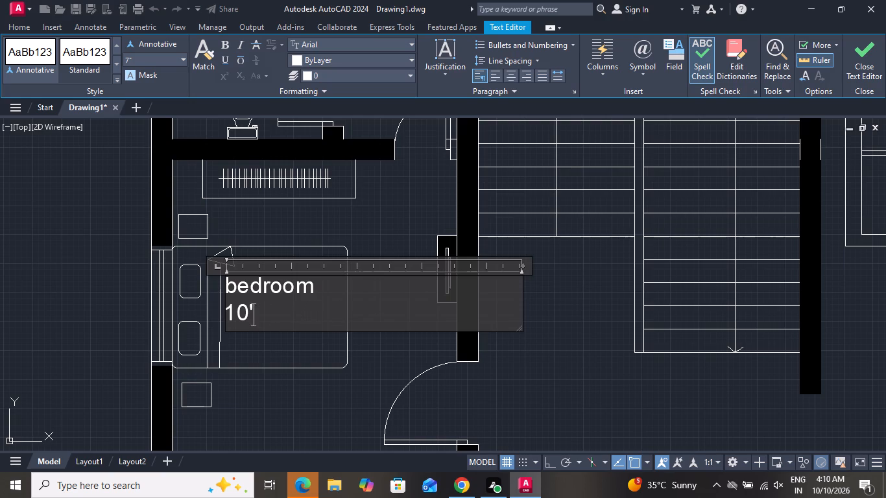
key("BackSpace")
key("BackSpace")
key("BackSpace")
type("10'")
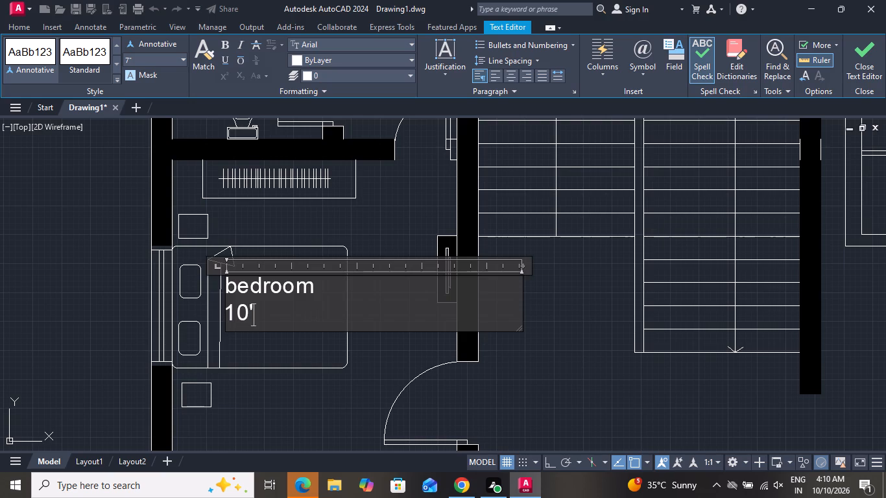
key("3")
type("\"x")
type("10'")
key("6")
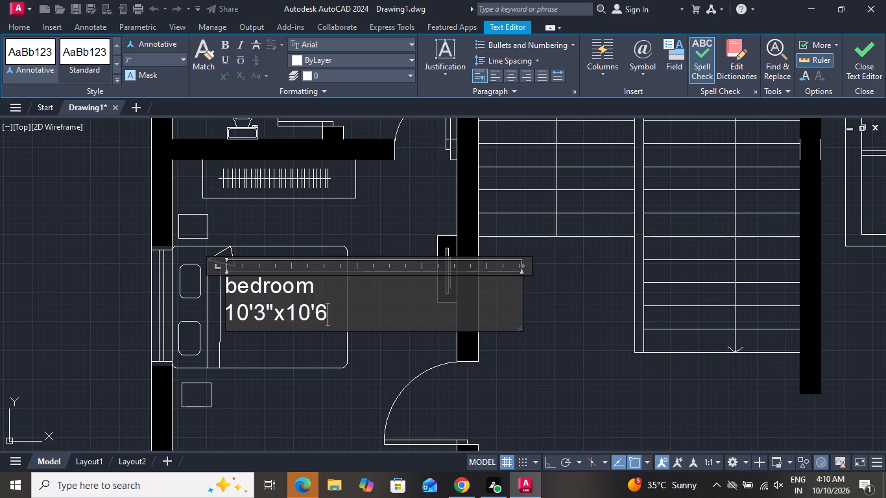
key("shift+quotedbl")
left_click(333, 368)
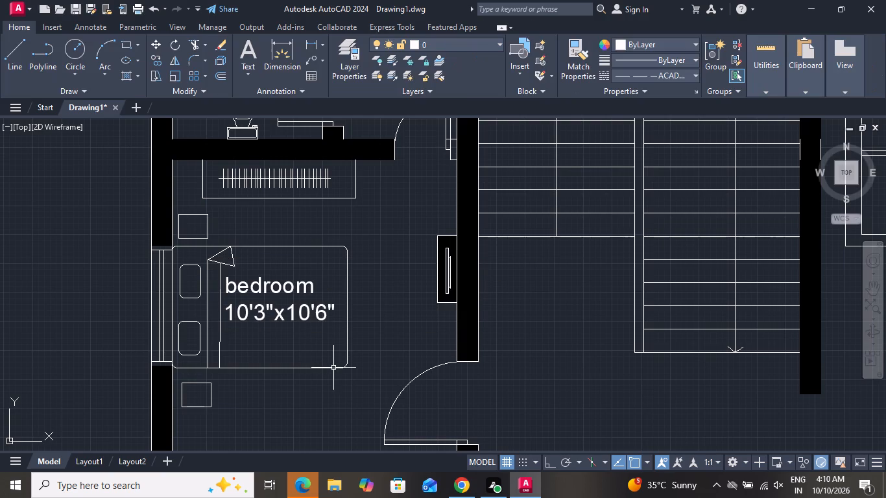
Change the first line of the copied label above the dining table to "dining".
scroll(333, 368, "down", 2)
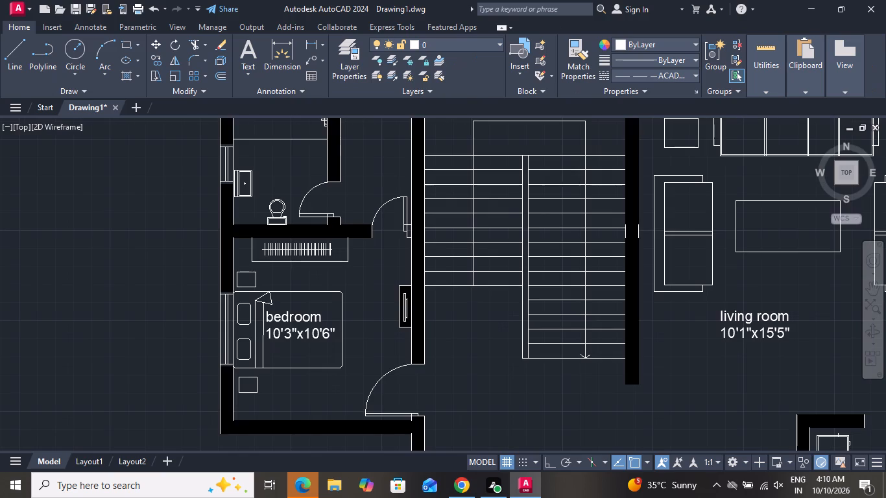
scroll(366, 320, "down", 2)
scroll(407, 414, "up", 3)
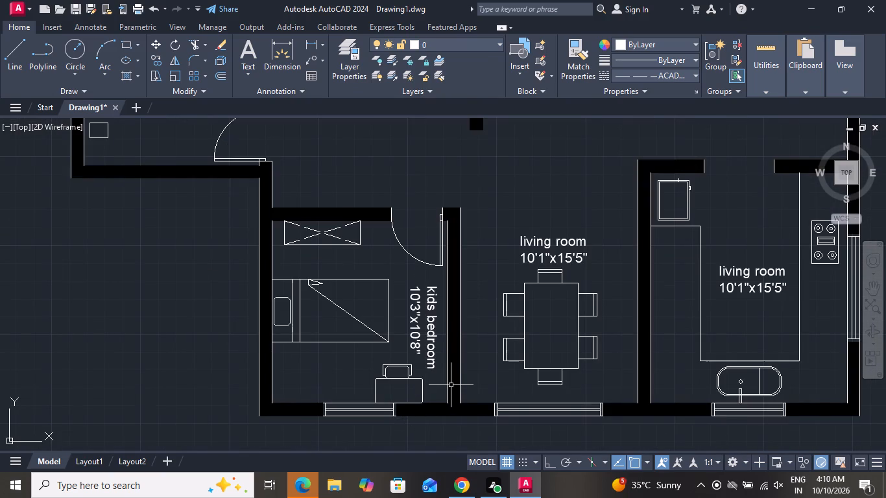
scroll(560, 212, "up", 2)
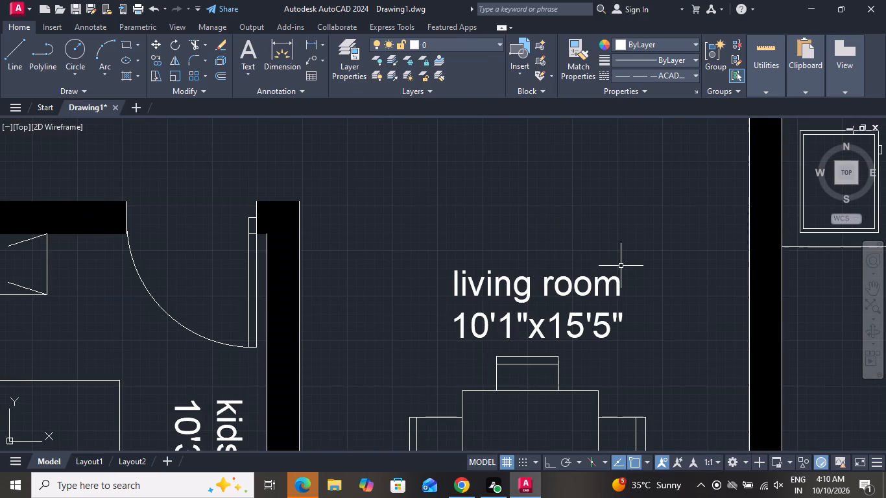
double_click(619, 285)
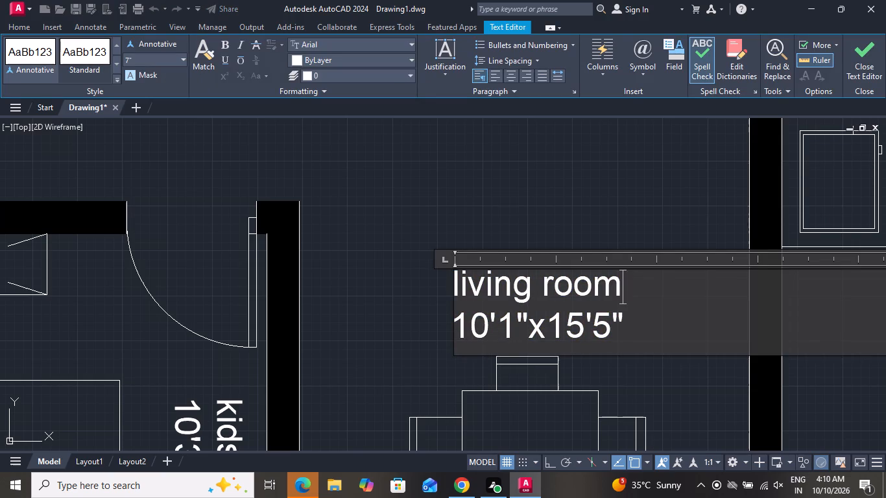
key("BackSpace")
key("BackSpace")
key("BackSpace")
key("BackSpace")
key("BackSpace")
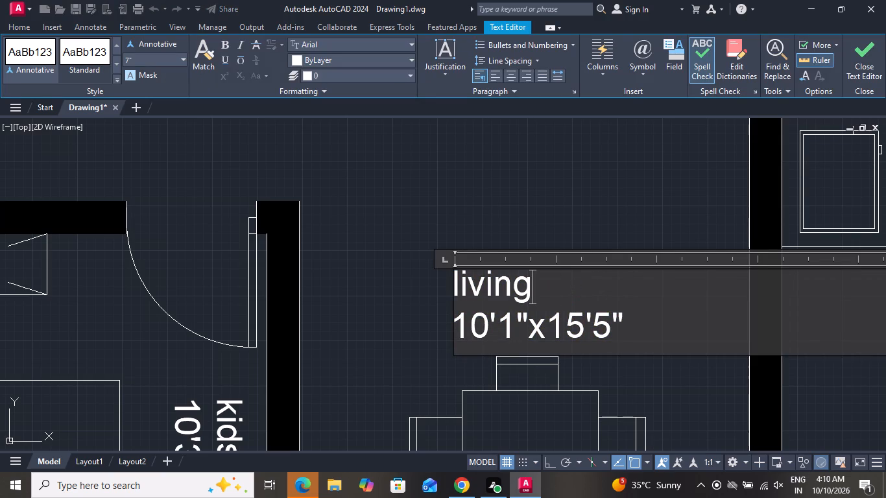
key("BackSpace")
key("BackSpace")
key("BackSpace")
key("BackSpace")
key("BackSpace")
key("BackSpace")
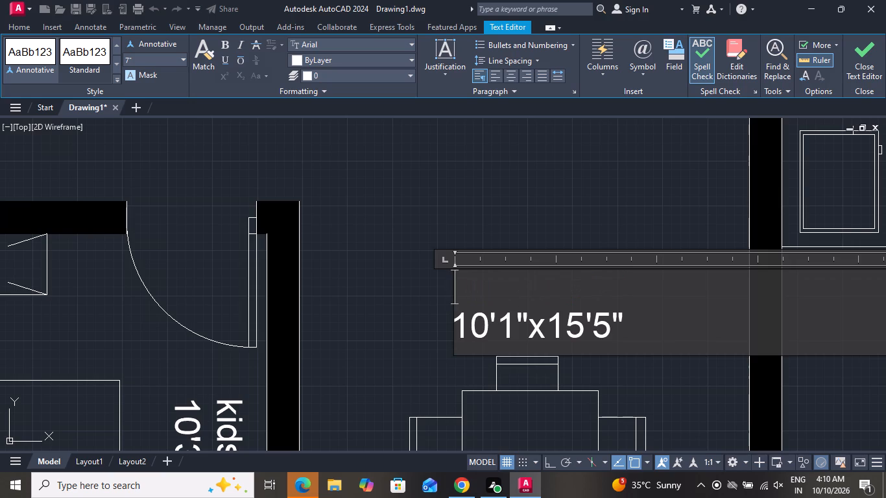
type("dining")
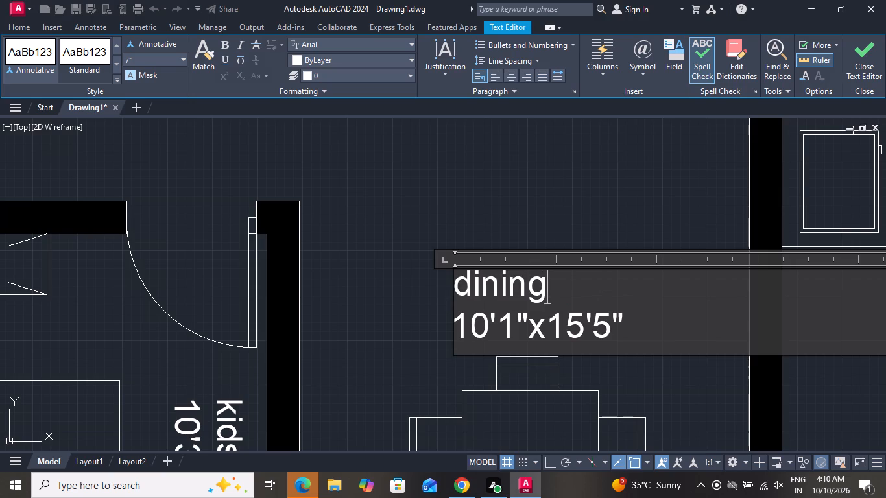
Replace the dimension line of the dining label with 10'3"x10'8" and finish the text edit.
left_click(628, 324)
key("BackSpace")
key("BackSpace")
key("BackSpace")
key("BackSpace")
key("BackSpace")
key("BackSpace")
key("BackSpace")
key("BackSpace")
key("BackSpace")
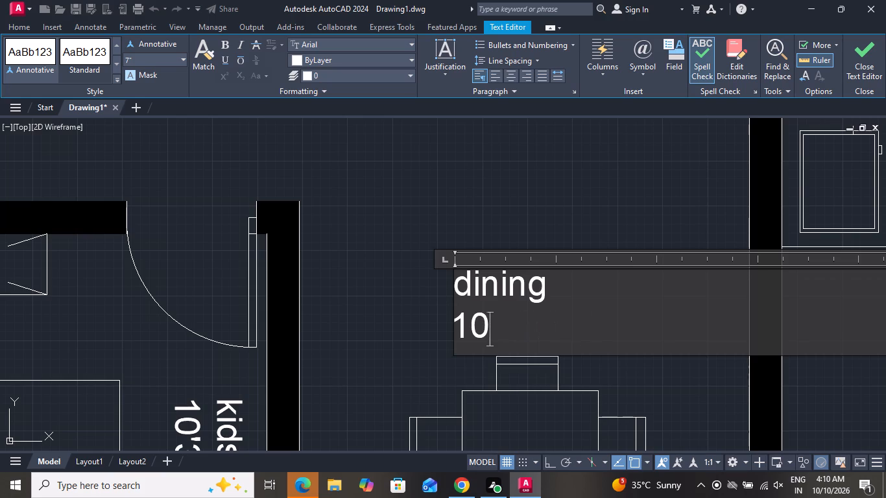
key("BackSpace")
key("BackSpace")
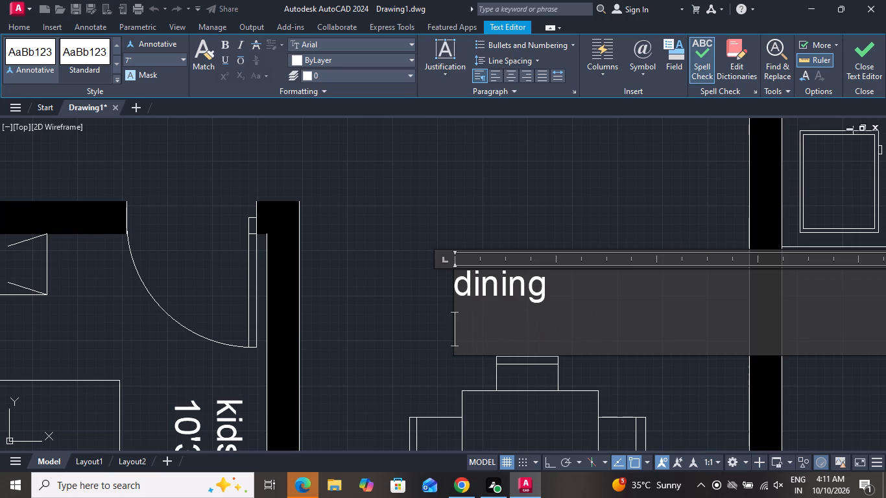
key("1")
key("0")
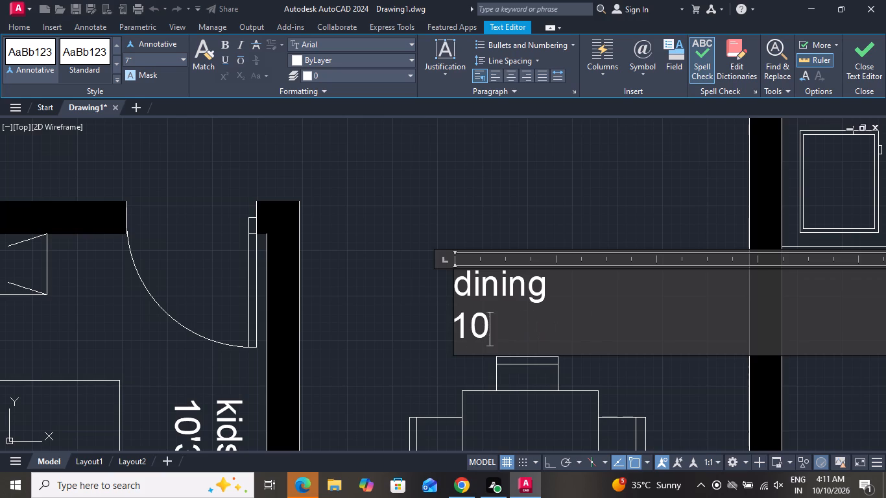
key("apostrophe")
key("3")
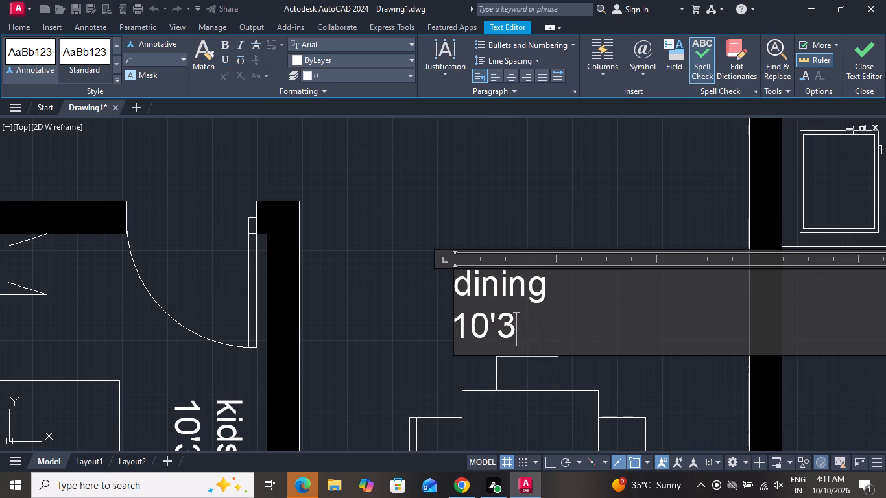
key("shift+quotedbl")
key("x")
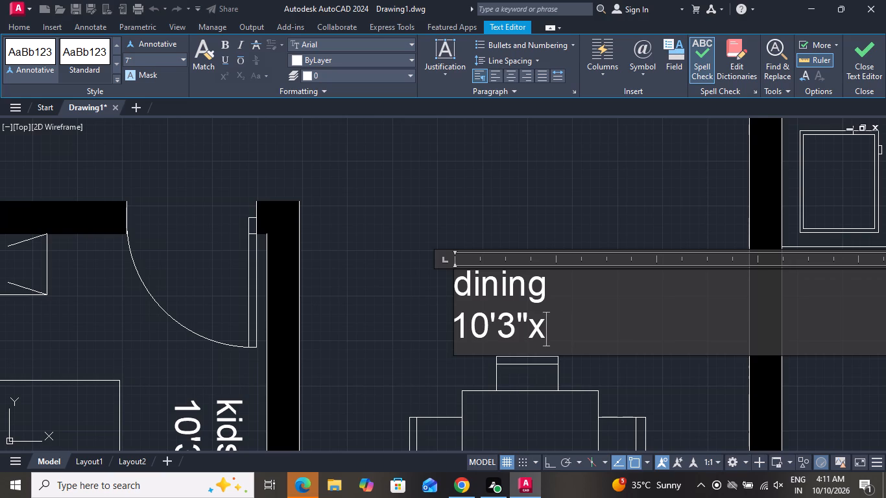
key("1")
type("0'")
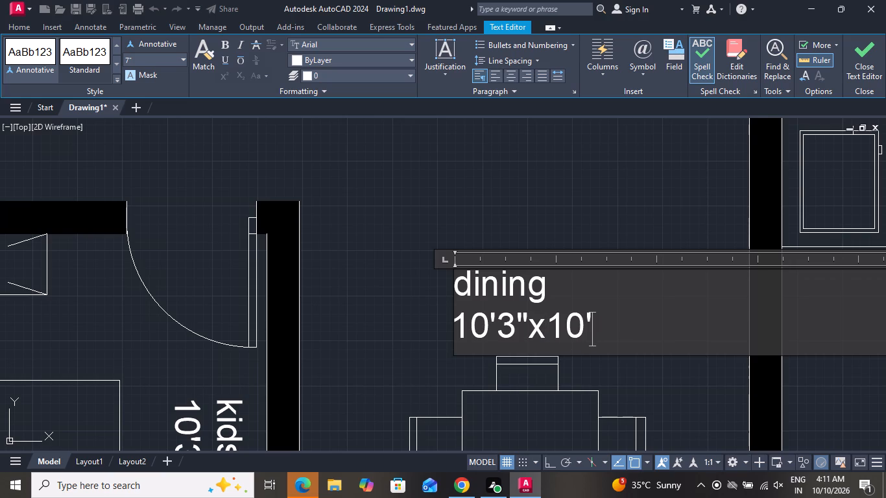
key("8")
key("shift+quotedbl")
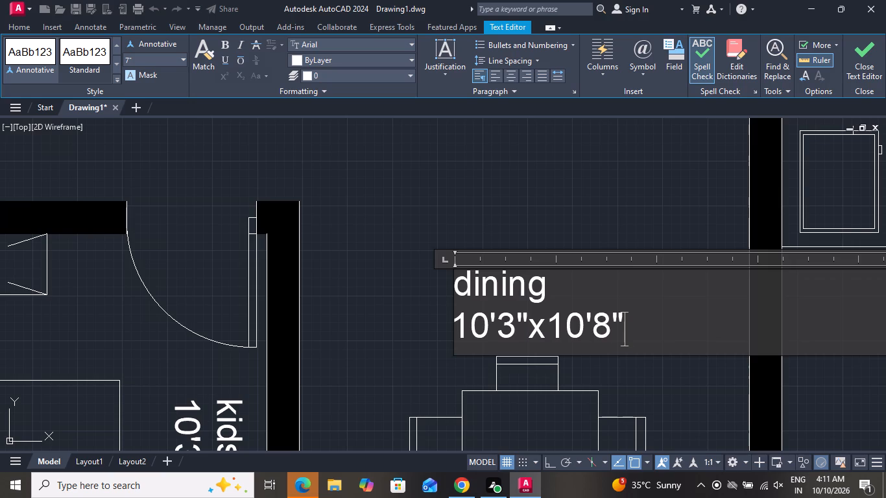
left_click(645, 233)
Change the first line of the copied living room label in the kitchen to "south-east".
scroll(615, 231, "down", 3)
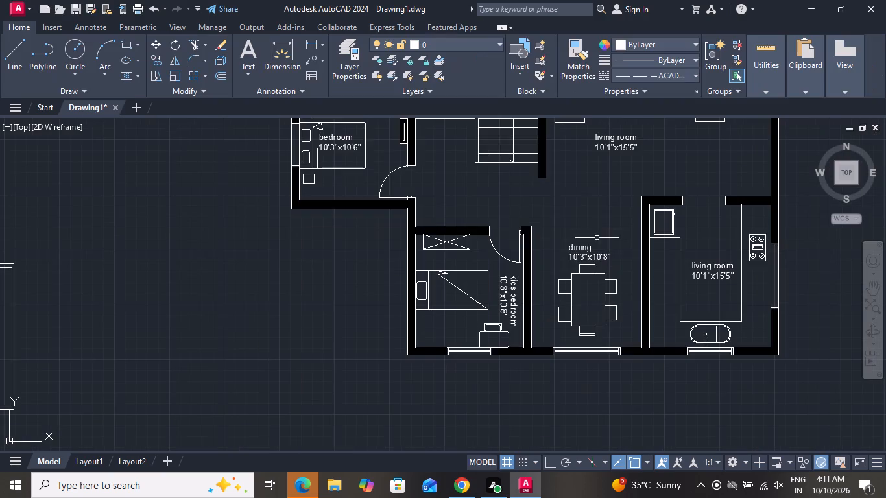
scroll(720, 264, "up", 4)
scroll(730, 269, "down", 1)
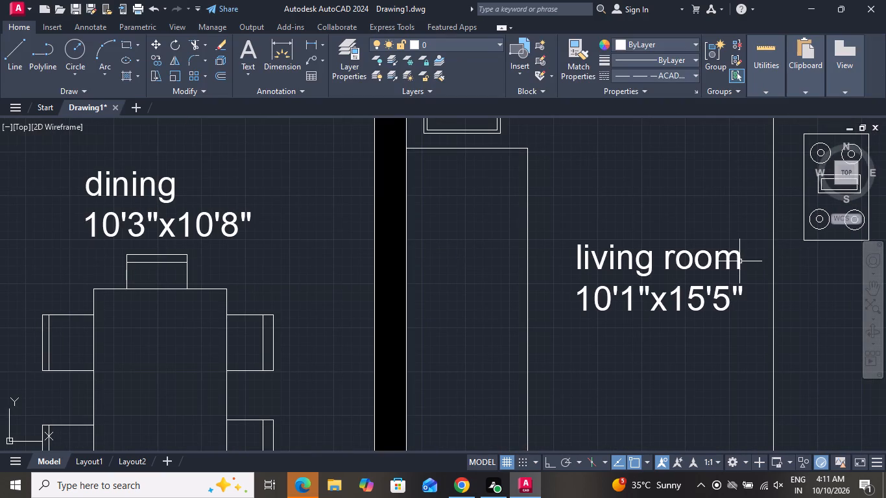
double_click(739, 263)
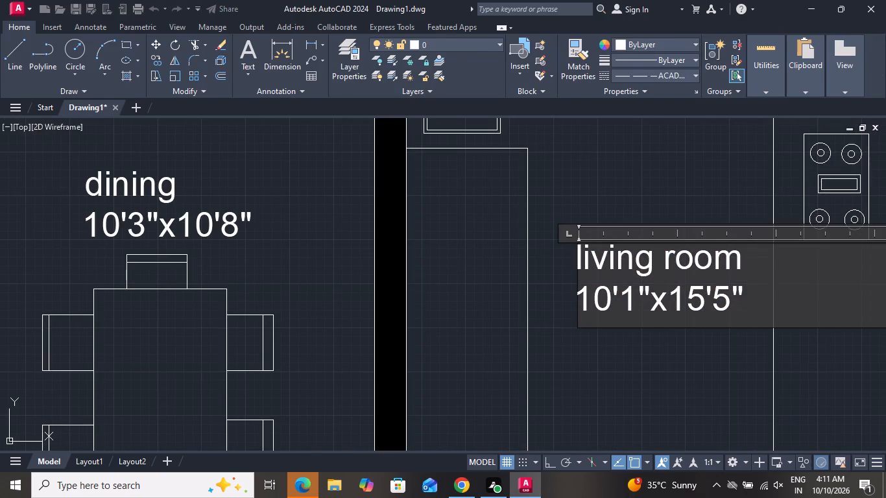
key("BackSpace")
key("BackSpace")
key("BackSpace")
key("BackSpace")
key("BackSpace")
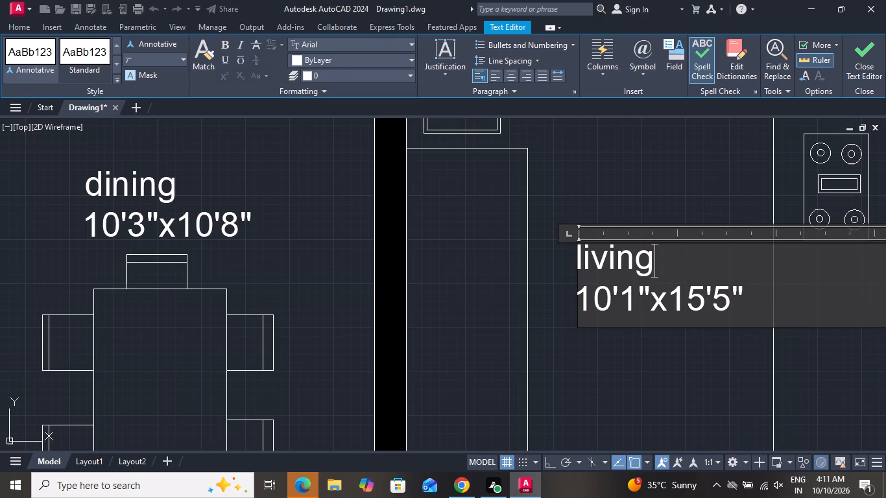
key("BackSpace")
key("BackSpace")
key("BackSpace")
key("BackSpace")
key("BackSpace")
key("BackSpace")
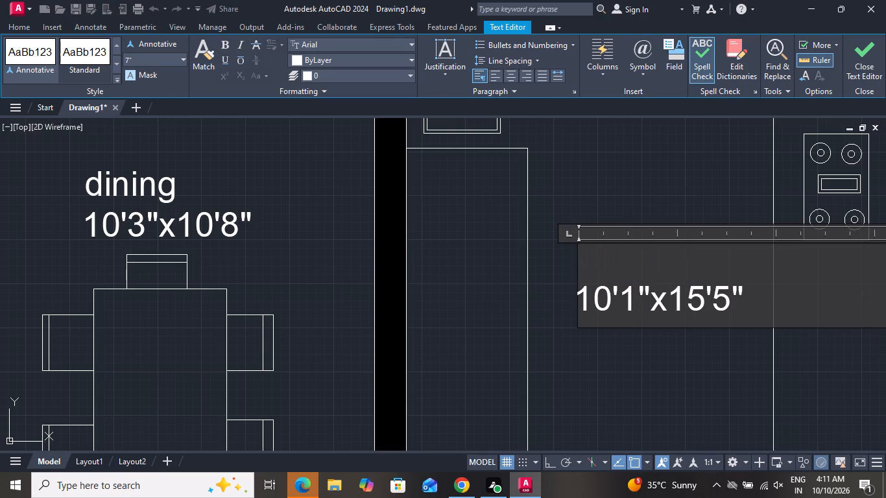
type("sou")
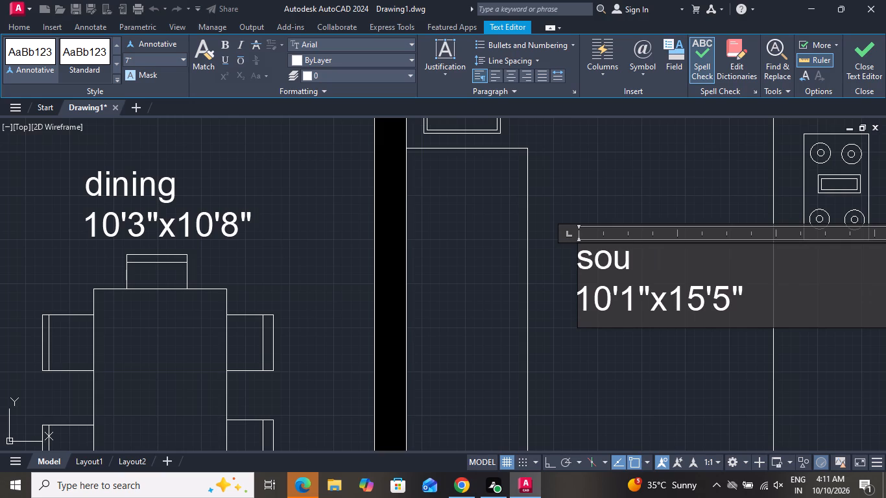
type("th")
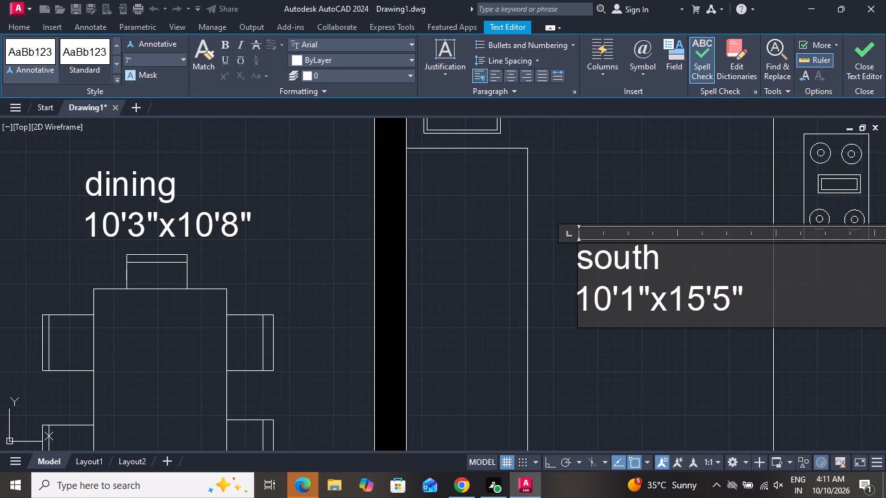
key("minus")
key("e")
type("ast")
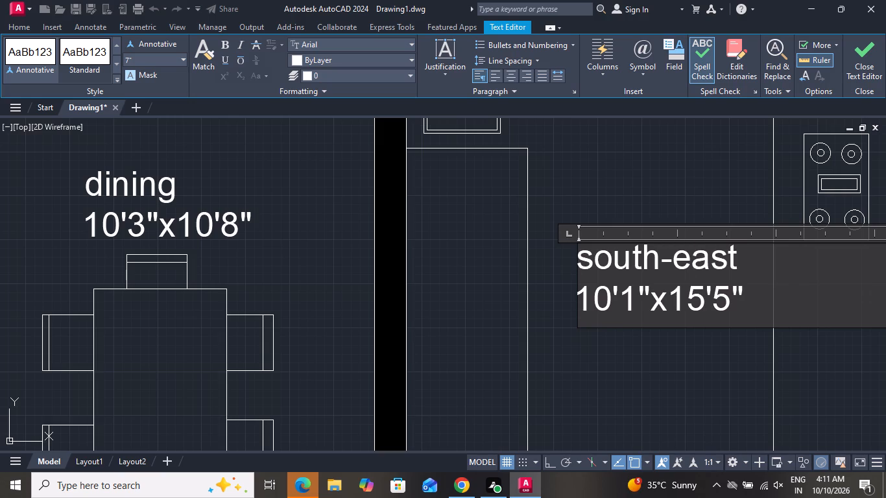
Replace the dimension line of the south-east label with 10'5"x13'6" and finish the text edit.
left_click(752, 301)
key("BackSpace")
key("BackSpace")
key("BackSpace")
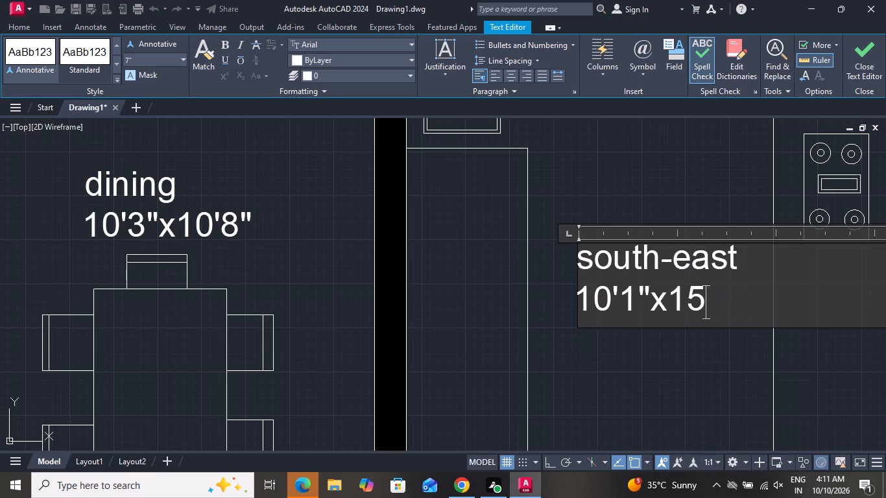
key("BackSpace")
key("BackSpace")
key("BackSpace")
key("BackSpace")
key("BackSpace")
key("BackSpace")
key("BackSpace")
key("BackSpace")
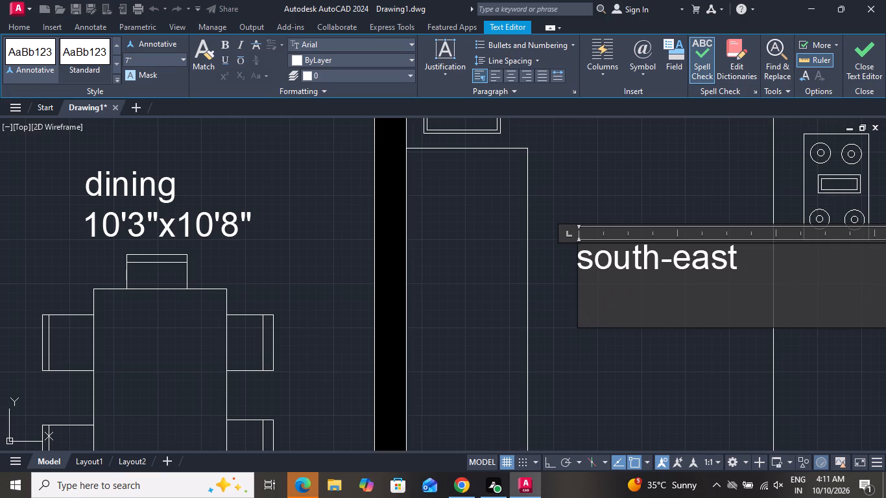
key("1")
type("0'5")
key("shift+quotedbl")
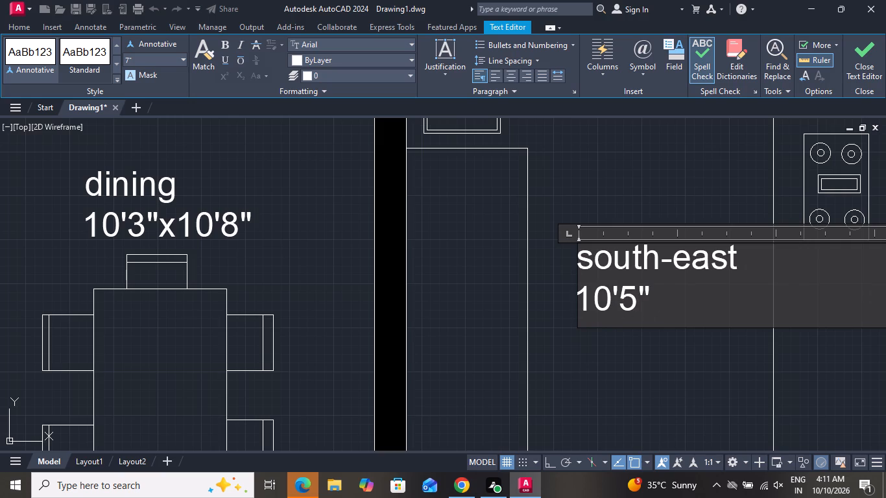
key("x")
type("13")
type("'6")
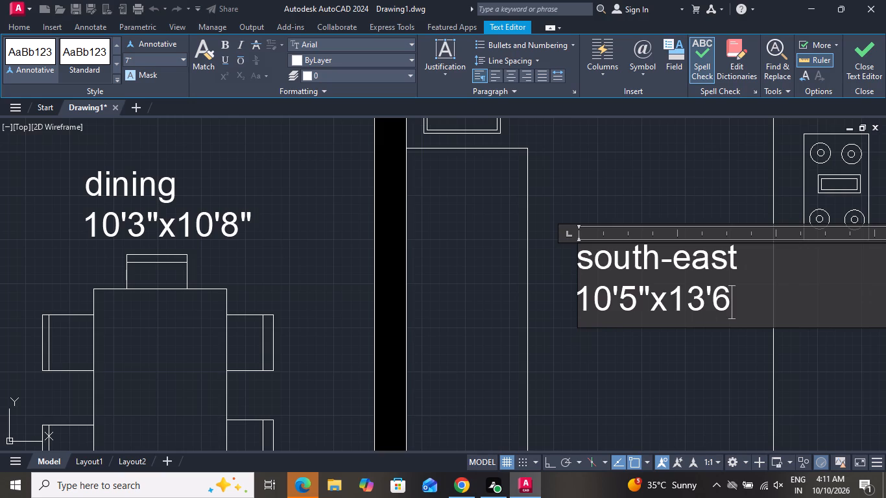
key("shift+quotedbl")
left_click(649, 367)
Delete the solid fill hatch from the walls of the floor plan.
scroll(644, 371, "up", 1)
scroll(644, 372, "down", 4)
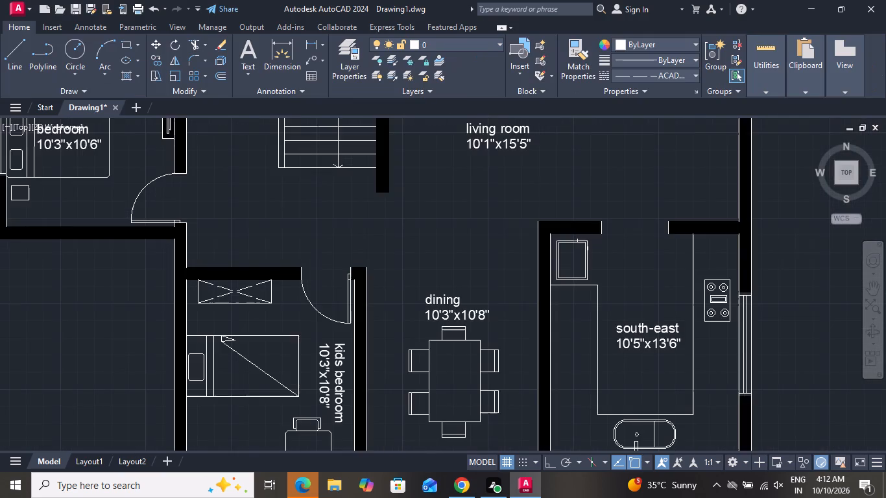
scroll(642, 372, "down", 1)
scroll(697, 283, "up", 2)
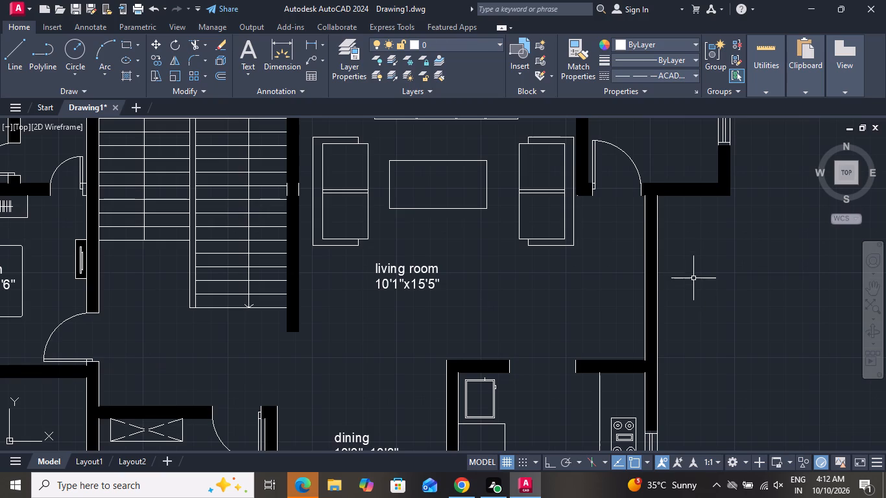
scroll(682, 261, "up", 2)
scroll(678, 259, "down", 2)
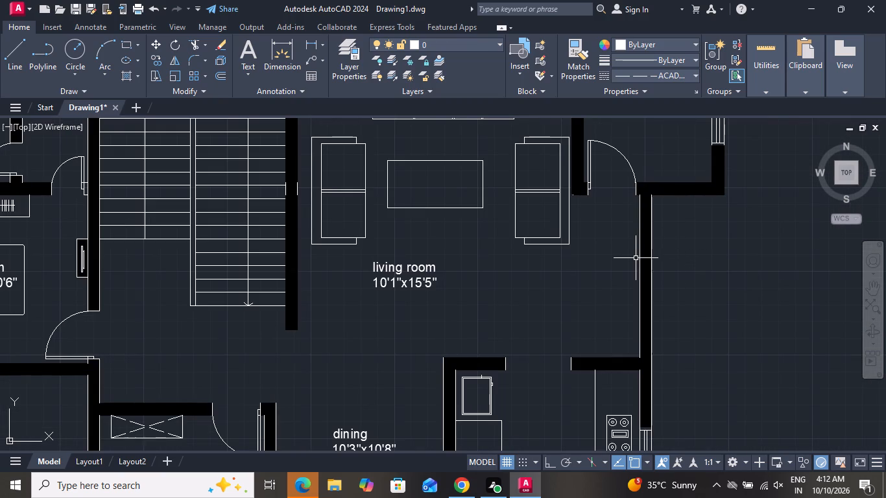
left_click(647, 258)
key("Delete")
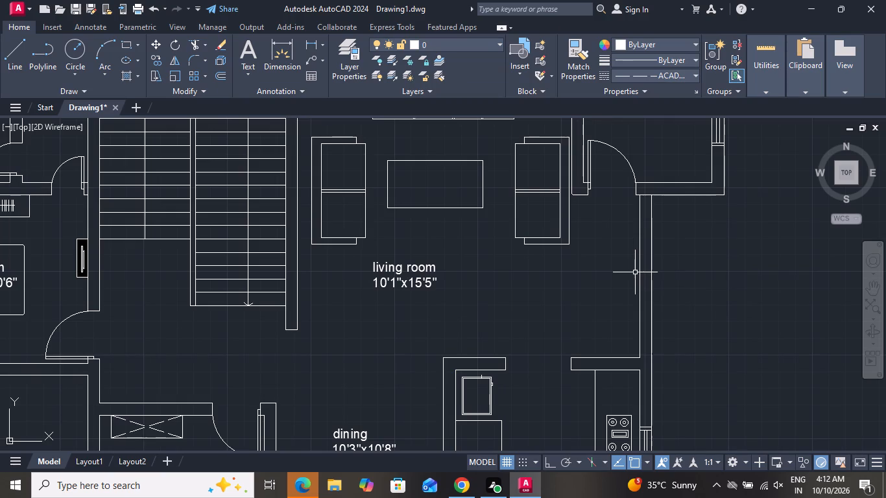
Draw a short line across the living room's east outer wall, slightly below the corner with the adjoining room.
left_click(5, 45)
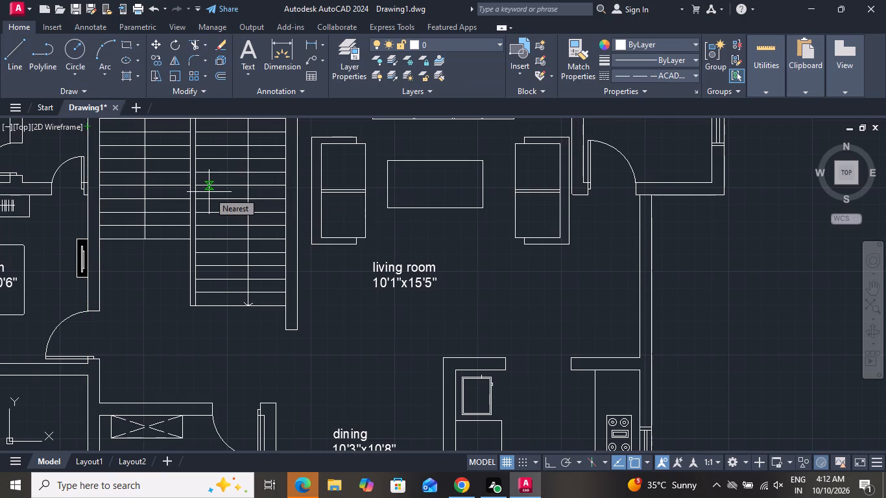
scroll(210, 195, "down", 1)
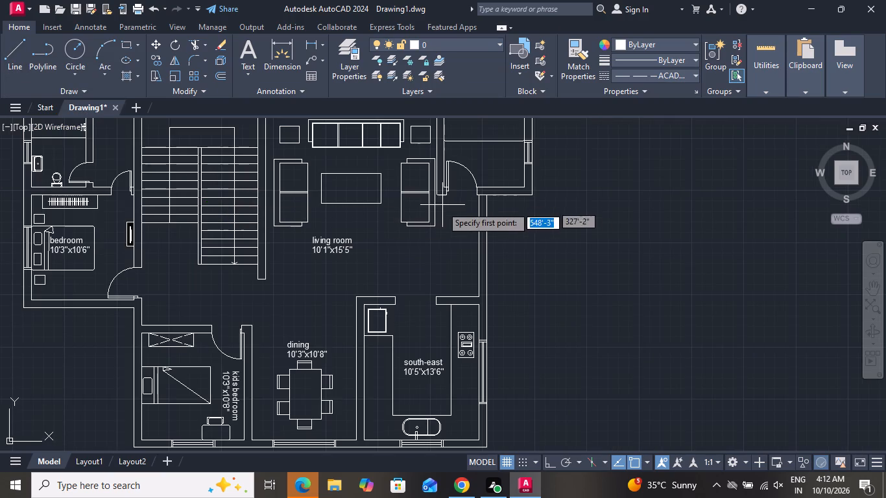
scroll(481, 219, "down", 1)
scroll(483, 219, "up", 1)
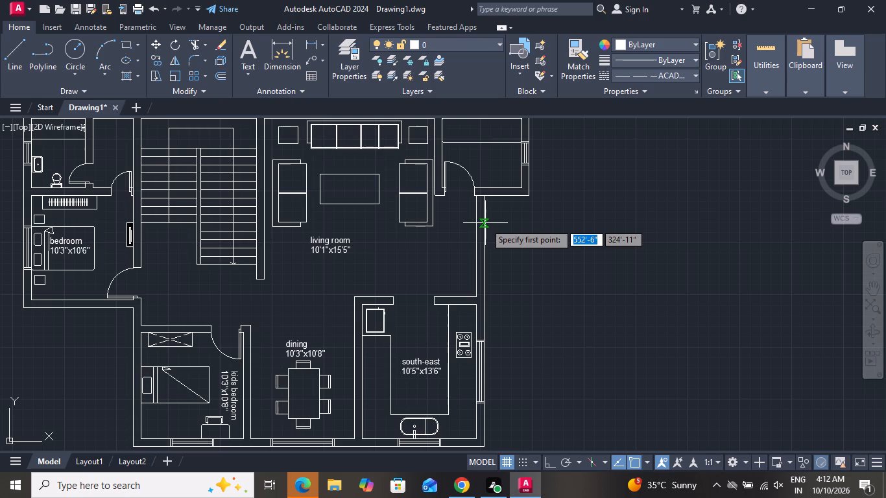
left_click(485, 223)
left_click(473, 224)
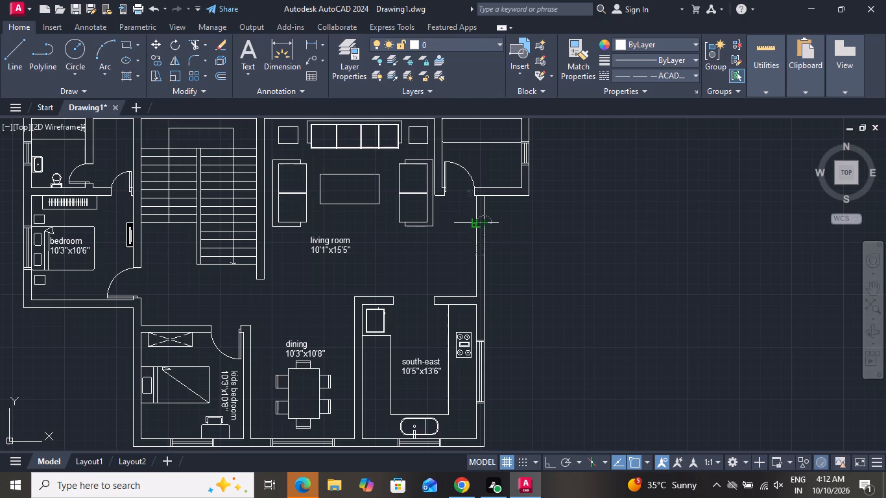
right_click(473, 224)
left_click(483, 248)
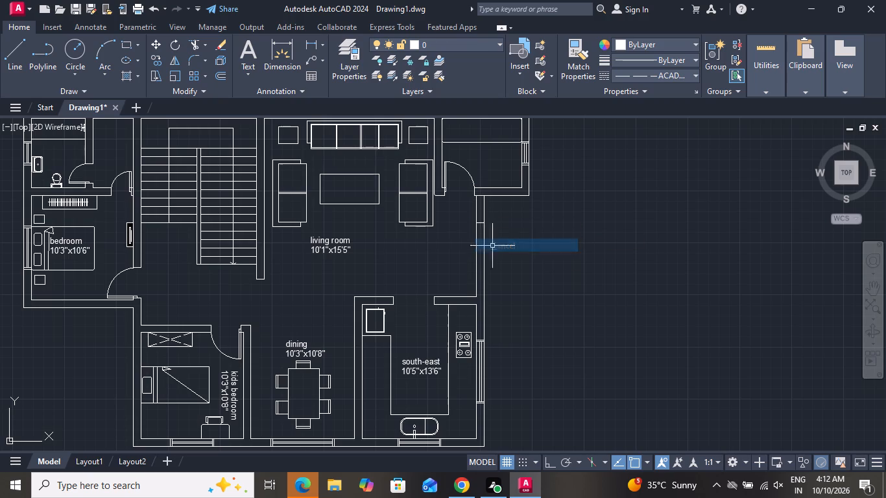
Offset the short line across the east wall 3' downward to mark the other side of the opening.
scroll(444, 215, "up", 2)
scroll(444, 215, "down", 1)
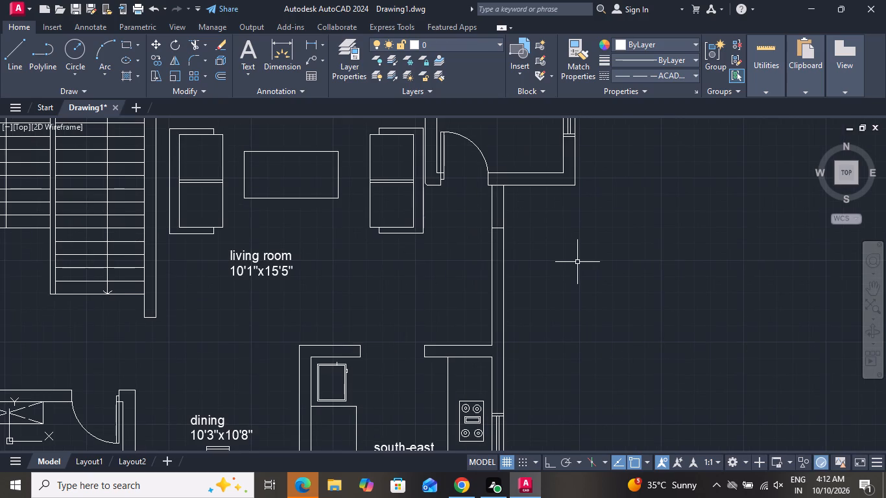
type("o")
key("space")
key("2")
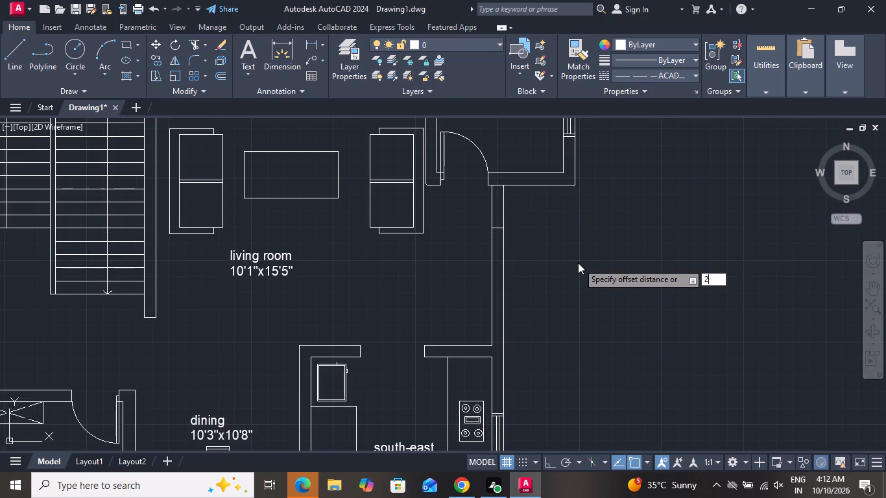
key("BackSpace")
key("3")
key("apostrophe")
key("Return")
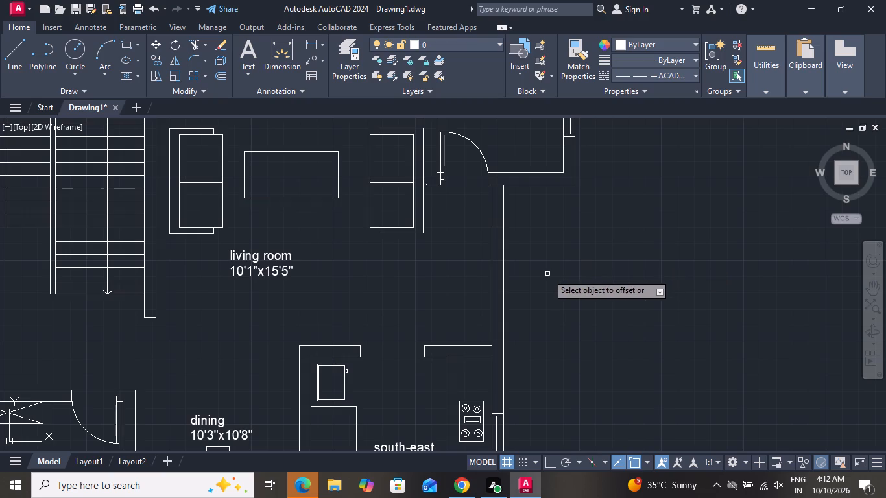
left_click(499, 230)
left_click(500, 266)
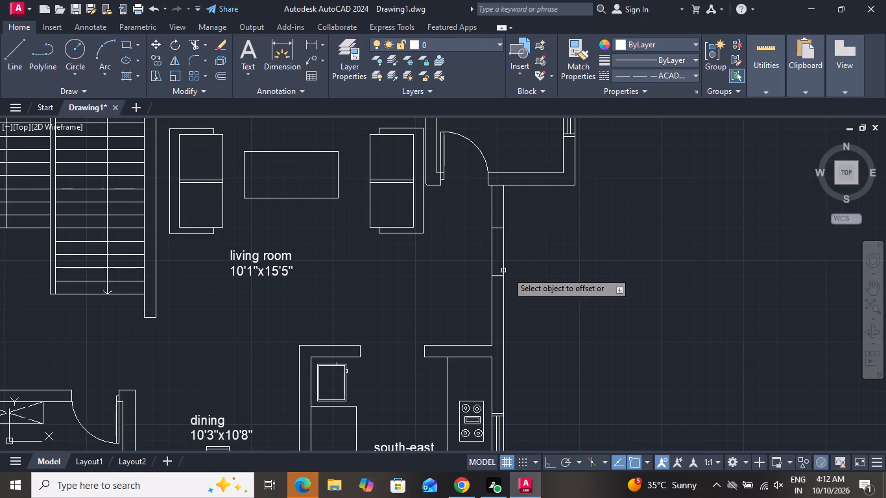
right_click(537, 270)
left_click(560, 289)
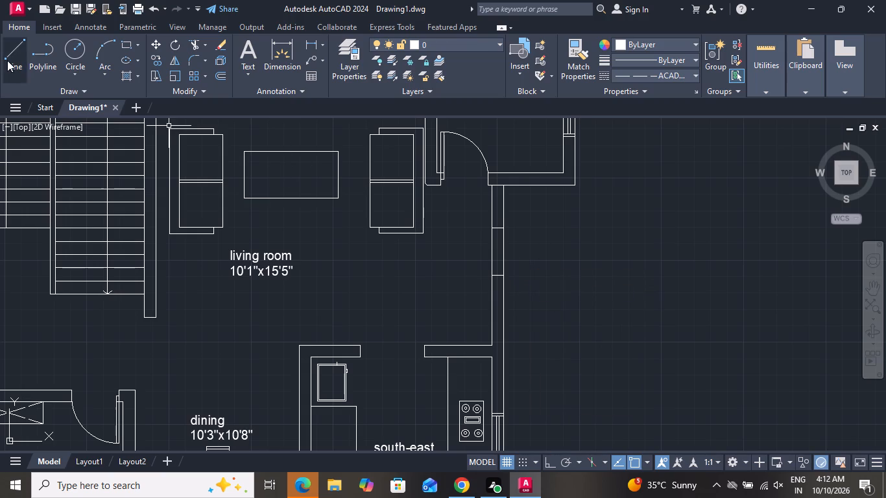
Draw a 3' horizontal line from the midpoint of the opening's upper edge line into the living room.
left_click(5, 58)
left_click(499, 229)
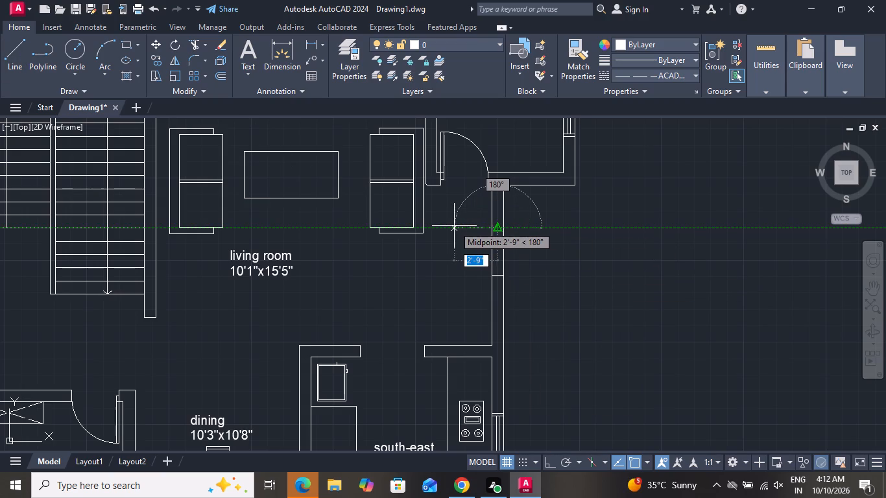
key("3")
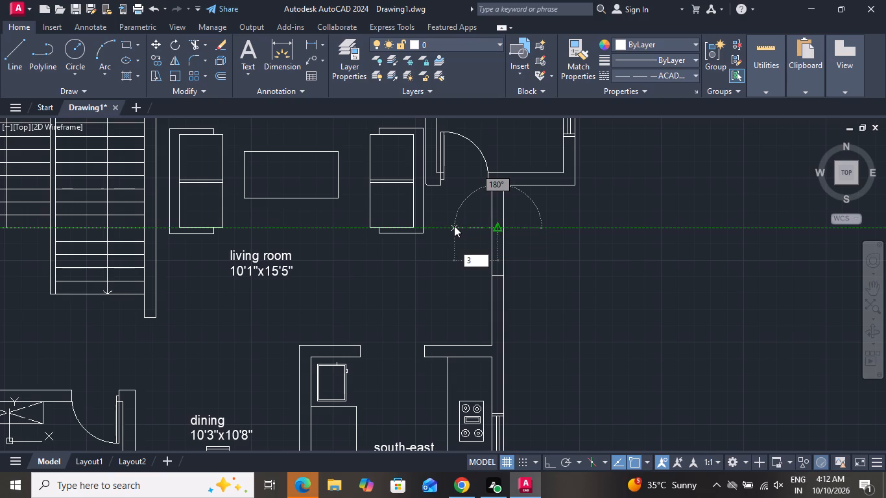
key("apostrophe")
key("Return")
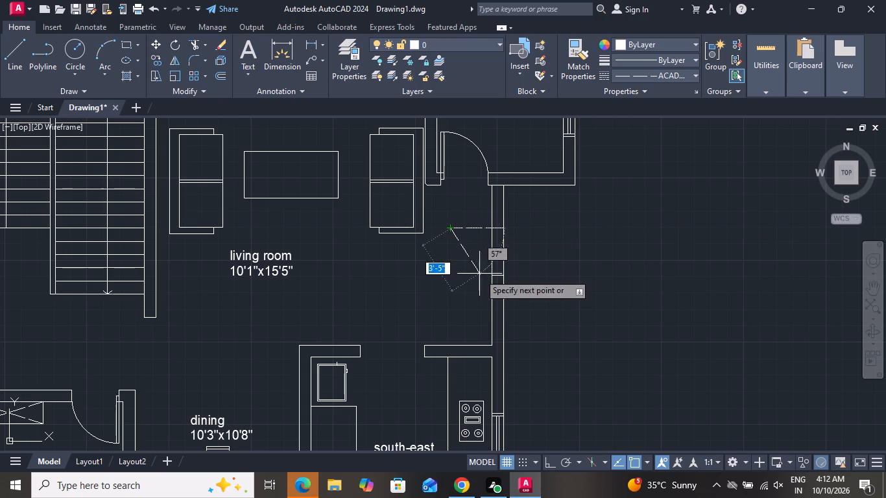
right_click(473, 286)
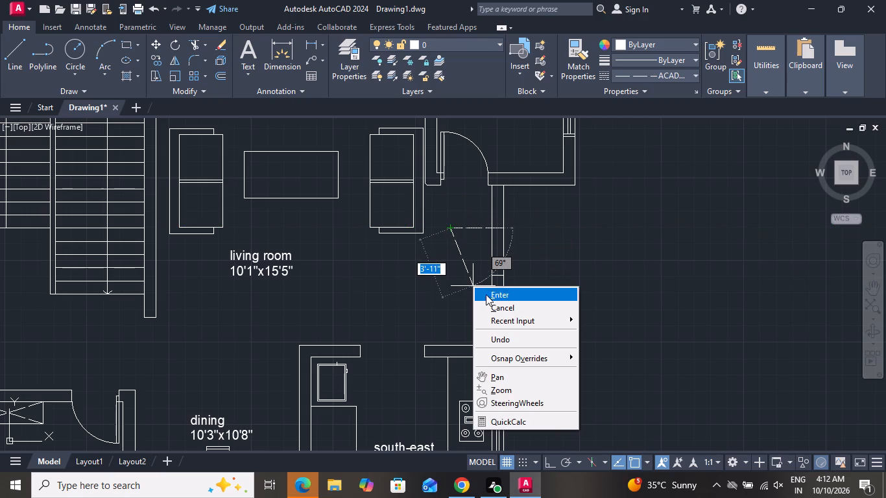
left_click(486, 302)
Delete the dashed 3' line extending from the opening's upper edge into the living room.
left_click(478, 228)
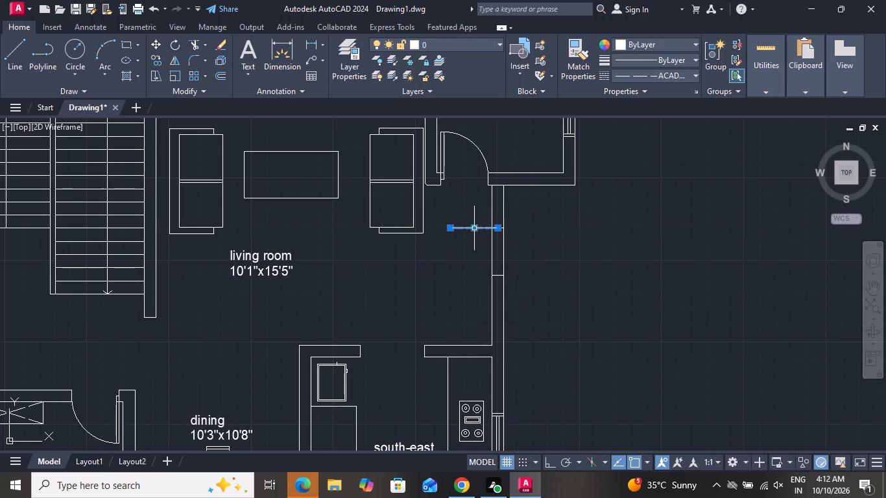
key("Delete")
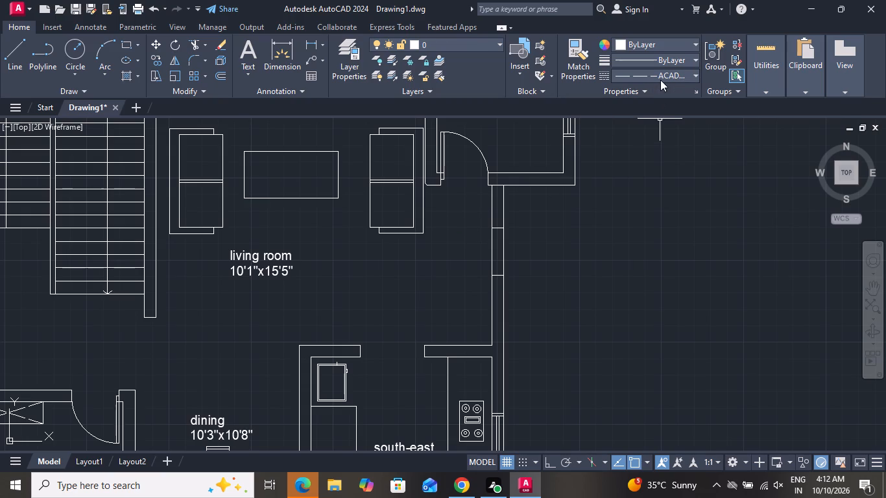
Set the current linetype to ByLayer.
left_click(660, 78)
left_click(655, 87)
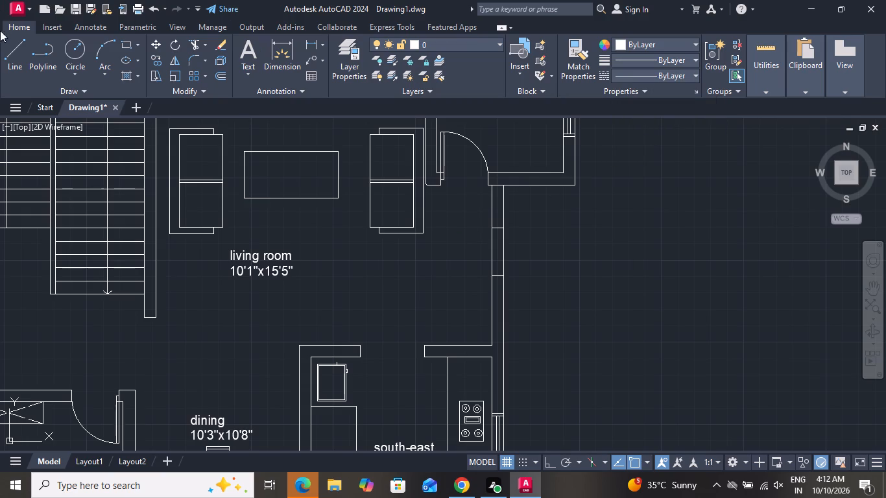
Draw a 3' horizontal door leaf line from the midpoint of the opening's upper edge line into the living room.
left_click(6, 43)
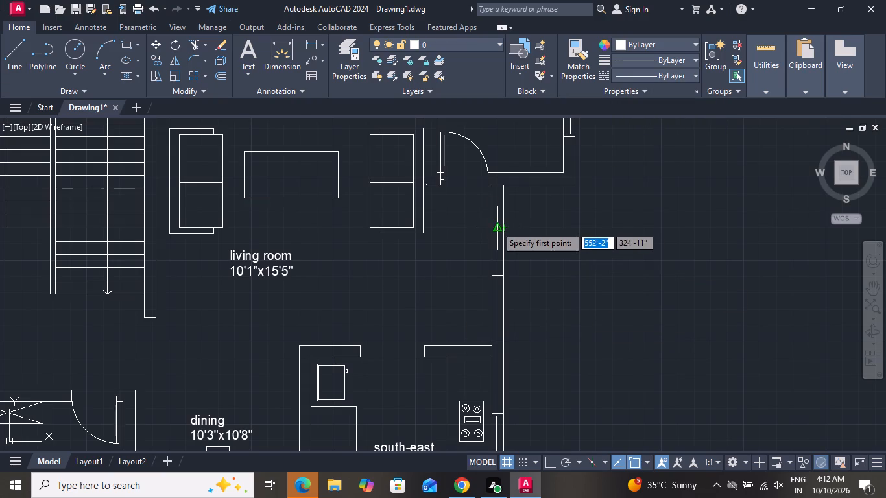
left_click(496, 226)
key("3")
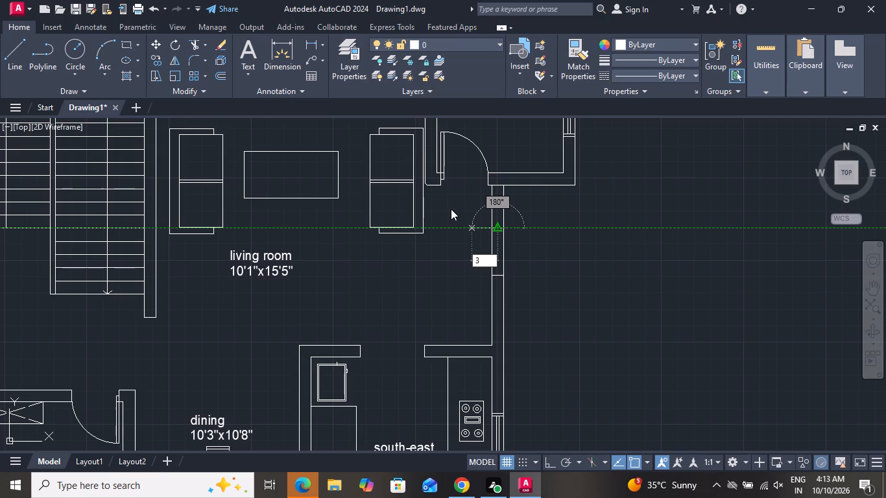
key("apostrophe")
key("Return")
right_click(463, 252)
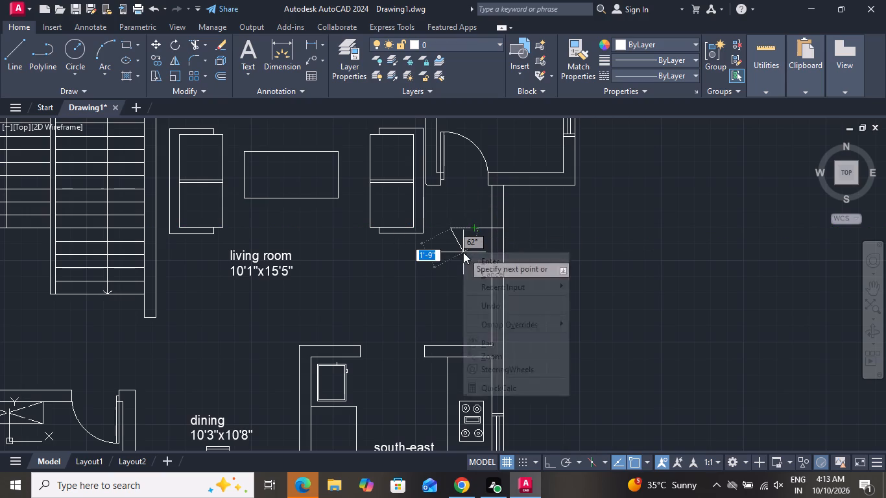
left_click(475, 268)
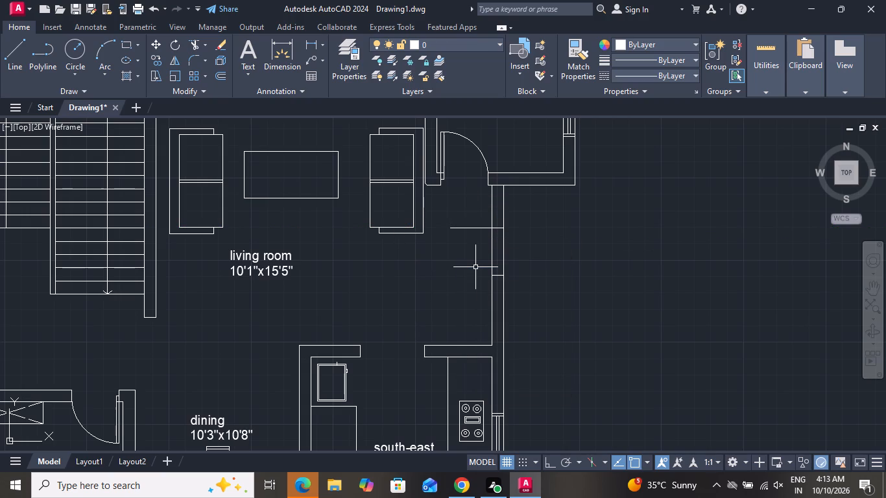
Offset the door leaf line 2" downward to give the leaf its thickness.
key("o")
key("space")
key("2")
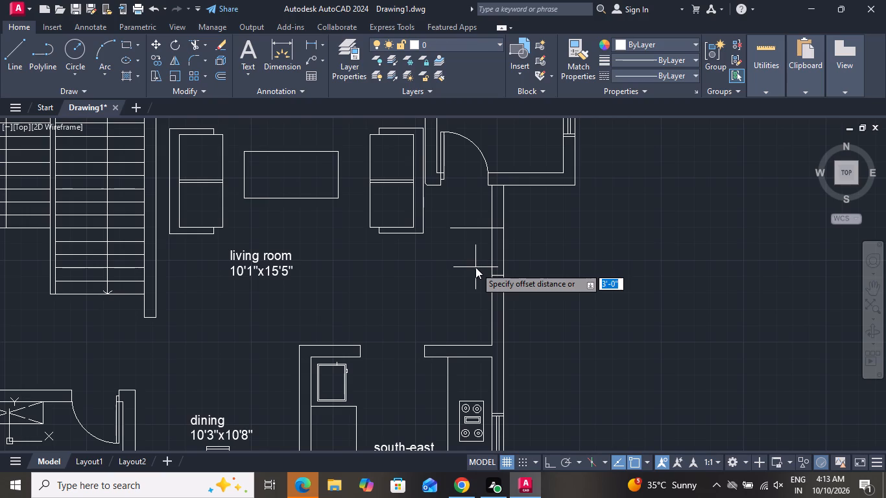
key("shift+quotedbl")
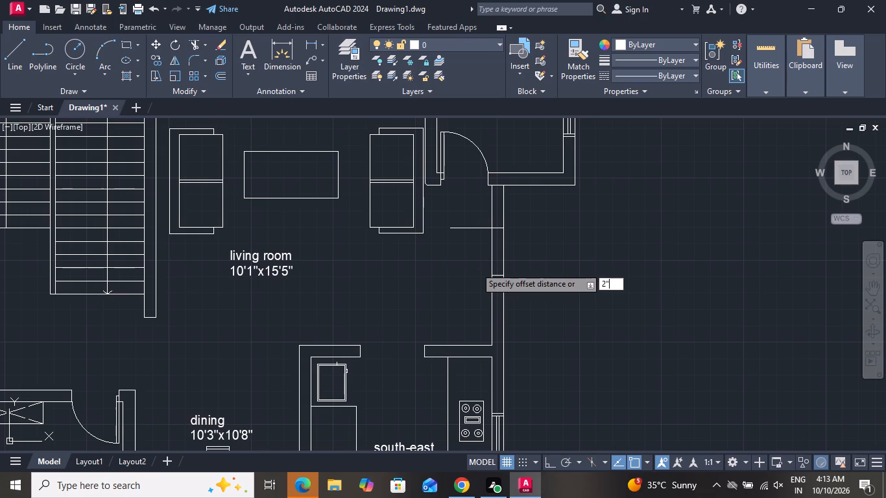
key("Return")
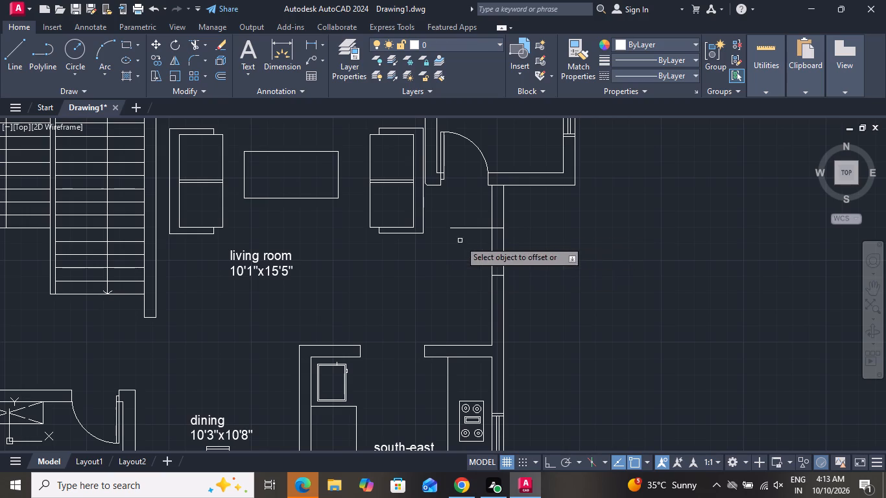
left_click(477, 227)
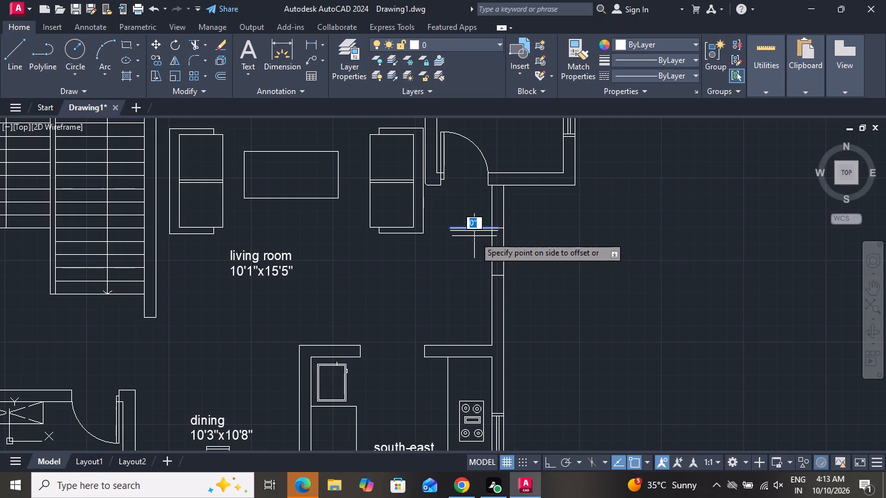
left_click(471, 243)
scroll(466, 252, "up", 2)
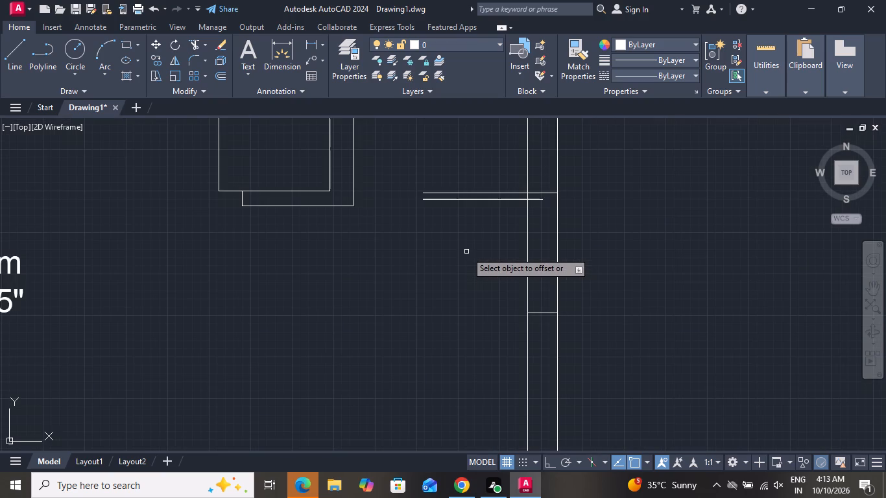
right_click(466, 252)
left_click(474, 276)
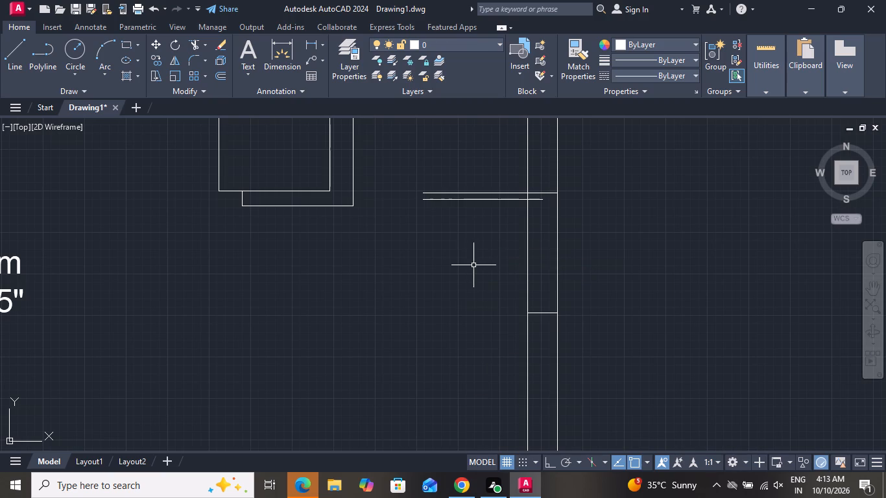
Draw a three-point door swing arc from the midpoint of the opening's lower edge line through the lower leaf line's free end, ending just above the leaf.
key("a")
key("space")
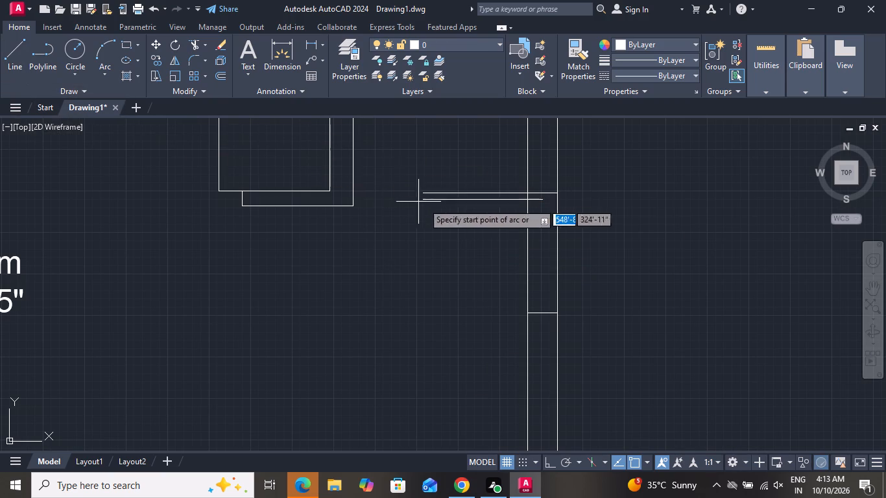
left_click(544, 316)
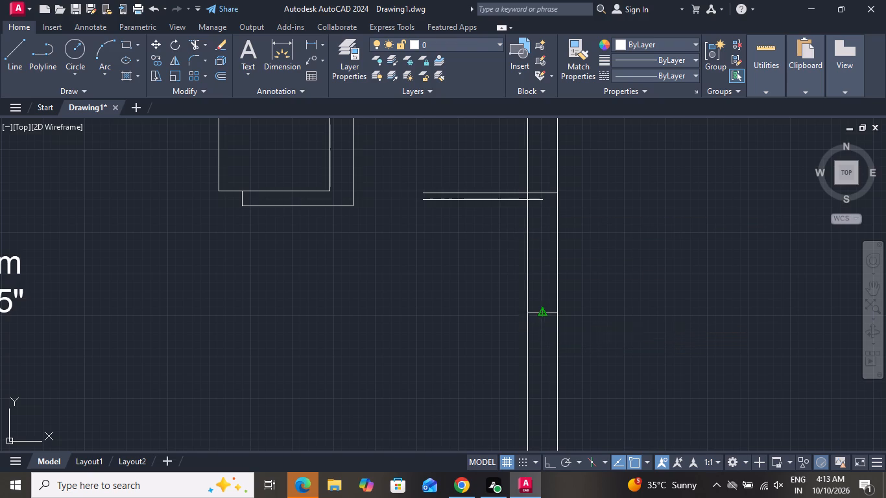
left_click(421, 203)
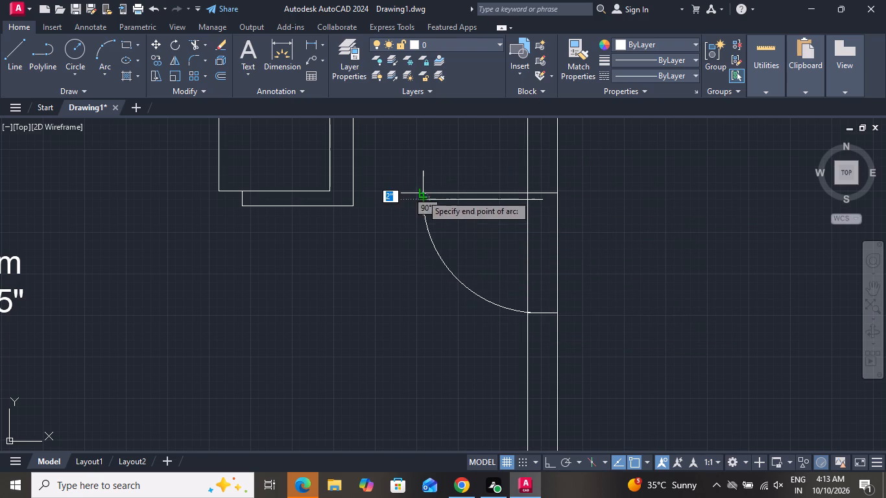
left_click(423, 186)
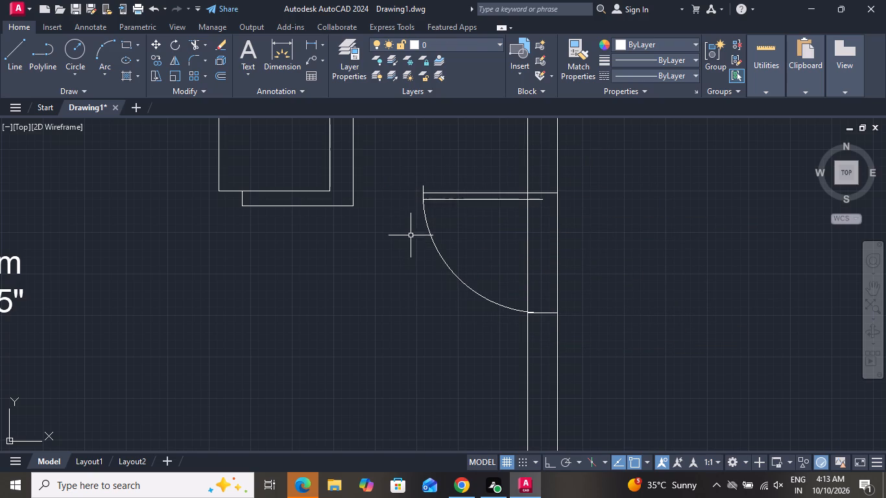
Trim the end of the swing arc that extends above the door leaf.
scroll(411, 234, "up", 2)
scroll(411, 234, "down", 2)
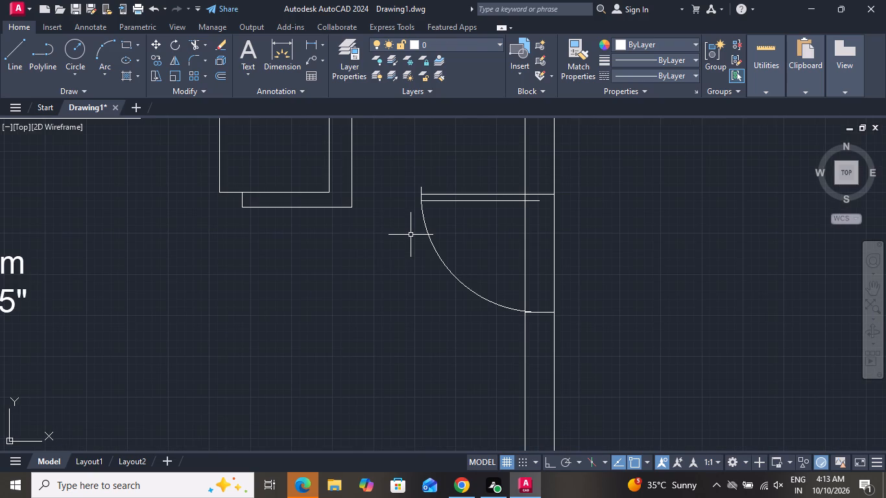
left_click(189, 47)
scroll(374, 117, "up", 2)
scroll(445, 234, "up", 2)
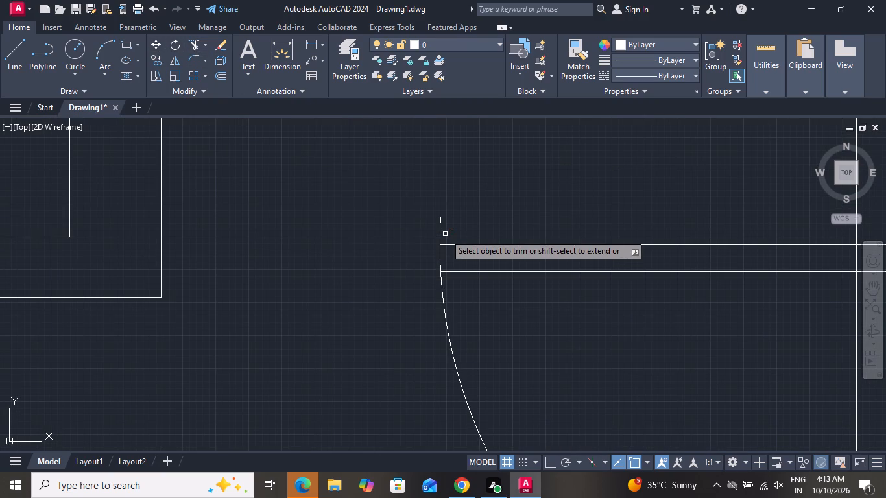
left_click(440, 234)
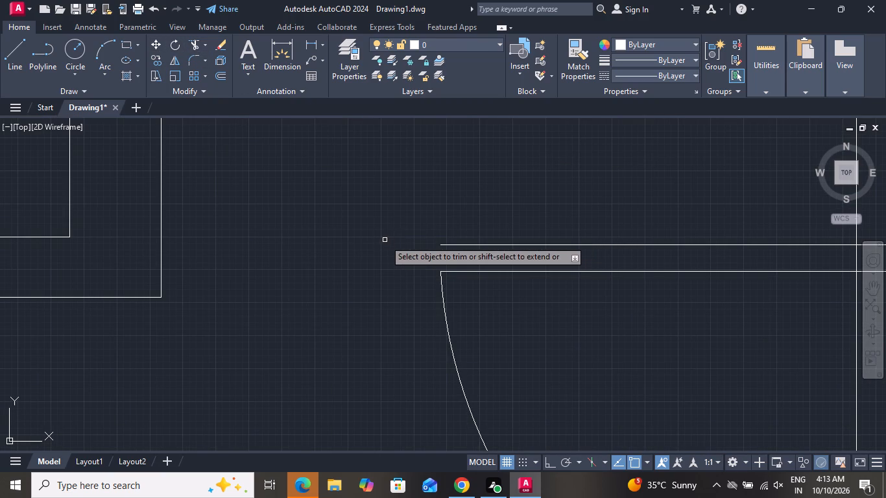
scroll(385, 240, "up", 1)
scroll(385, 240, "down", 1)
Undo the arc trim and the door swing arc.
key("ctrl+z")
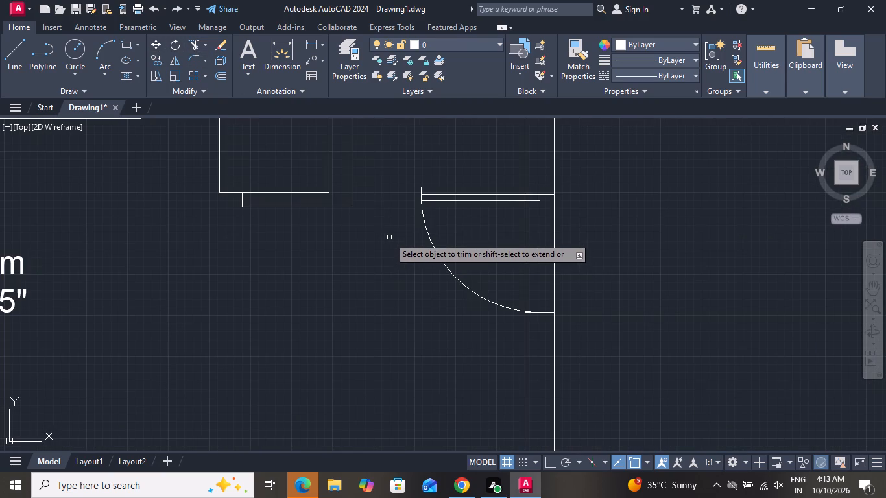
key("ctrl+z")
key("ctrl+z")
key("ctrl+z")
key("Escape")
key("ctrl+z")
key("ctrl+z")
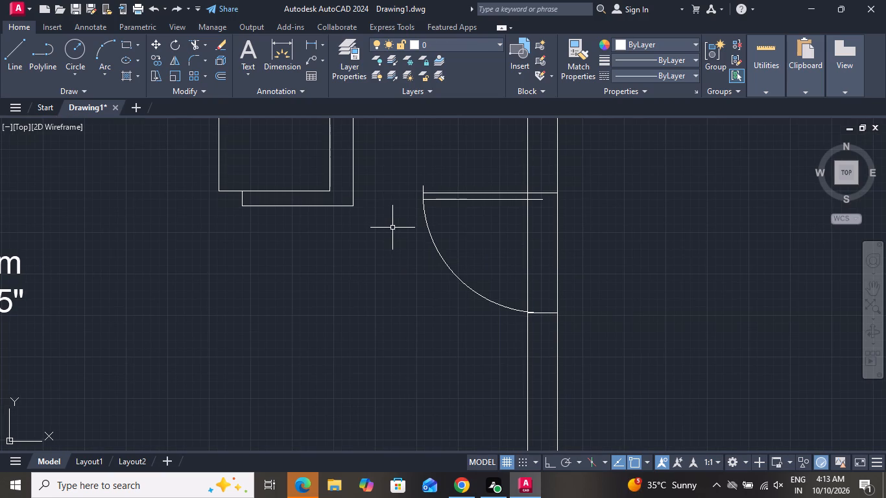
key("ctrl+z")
Draw a three-point swing arc from the lower edge line's midpoint through the lower leaf line's free end to the upper leaf line's free end.
key("a")
key("space")
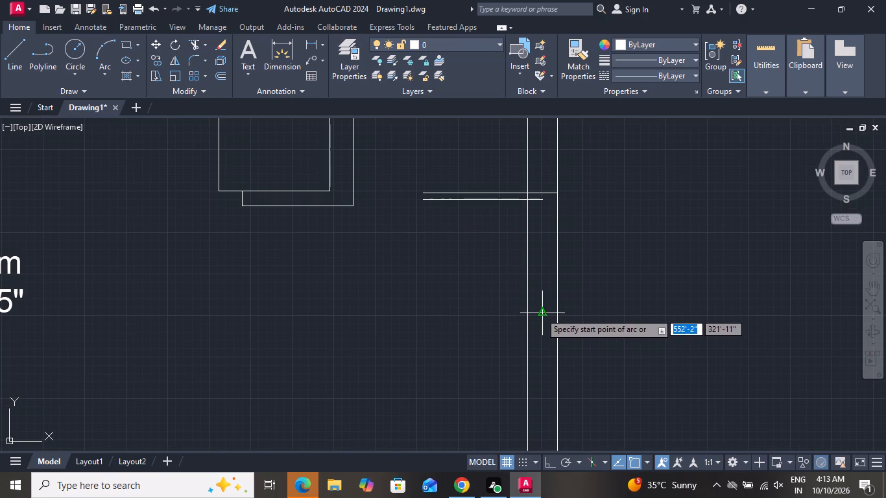
left_click(541, 313)
left_click(422, 200)
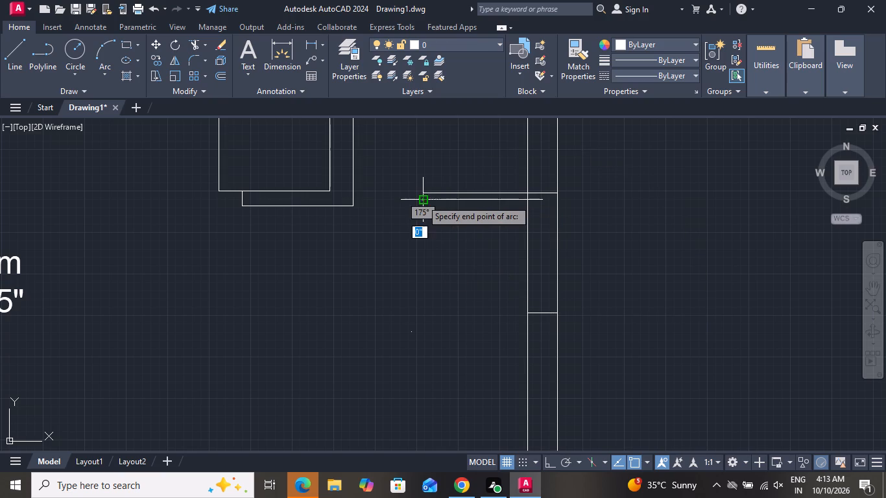
left_click(422, 190)
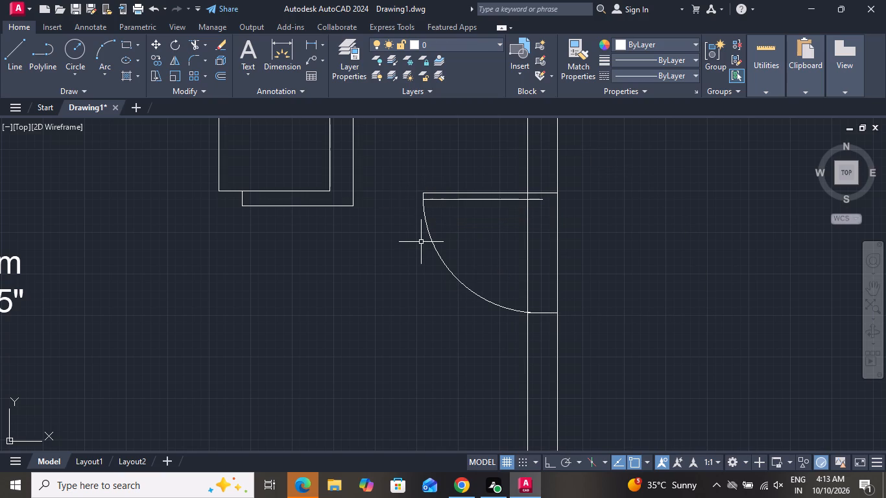
Trim both east wall lines across the door opening between the leaf and the opening's lower edge.
scroll(420, 243, "up", 1)
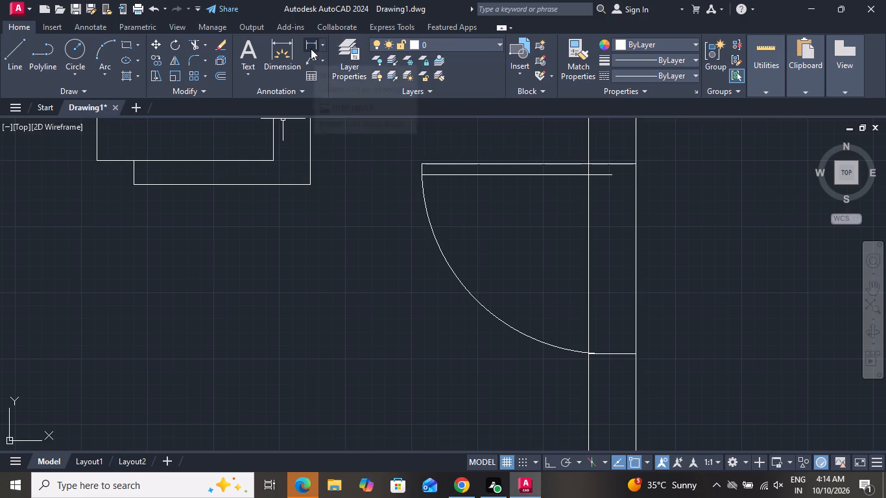
left_click(195, 41)
left_click(560, 224)
left_click(728, 266)
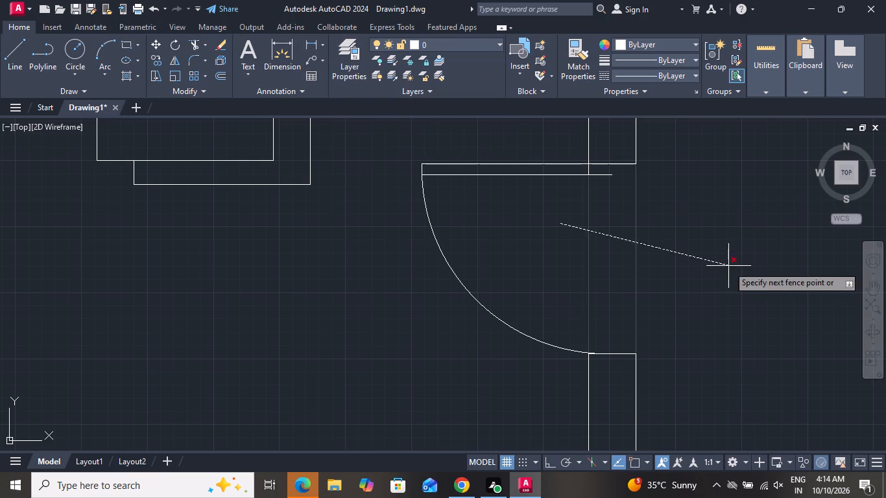
right_click(601, 269)
left_click(618, 289)
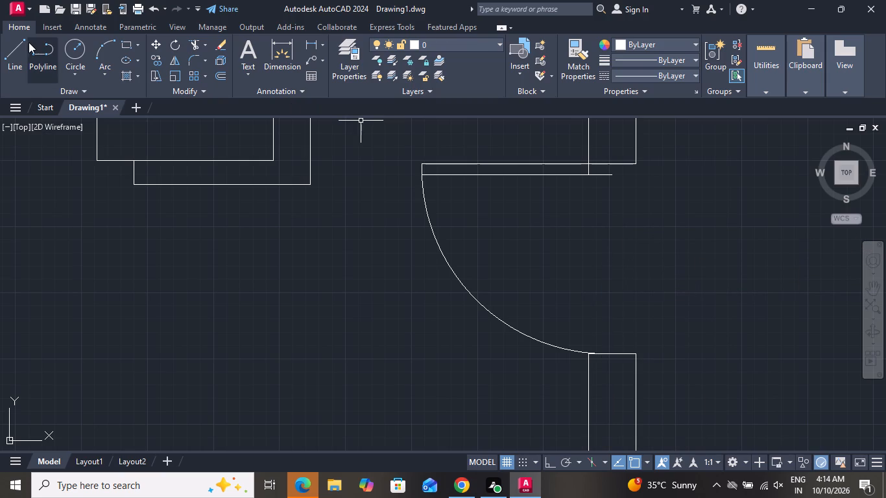
Draw a short line closing the east door leaf's open end inside the wall thickness.
left_click(26, 44)
left_click(614, 175)
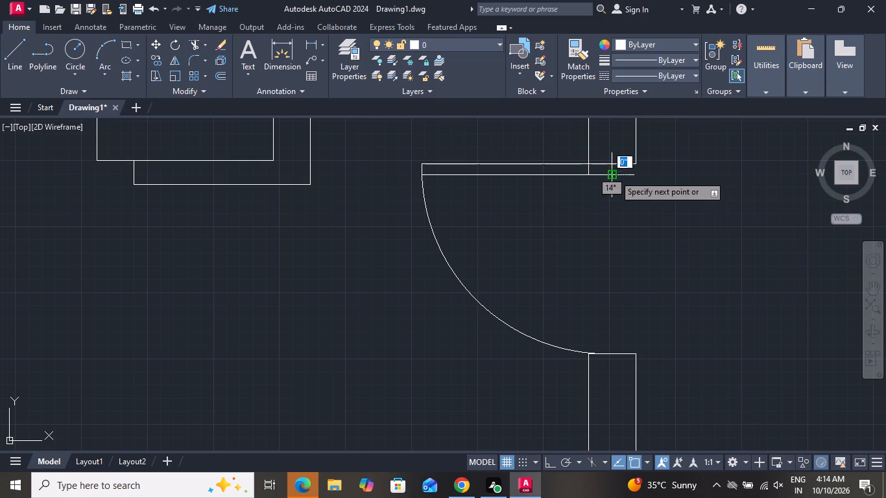
left_click(610, 162)
right_click(610, 162)
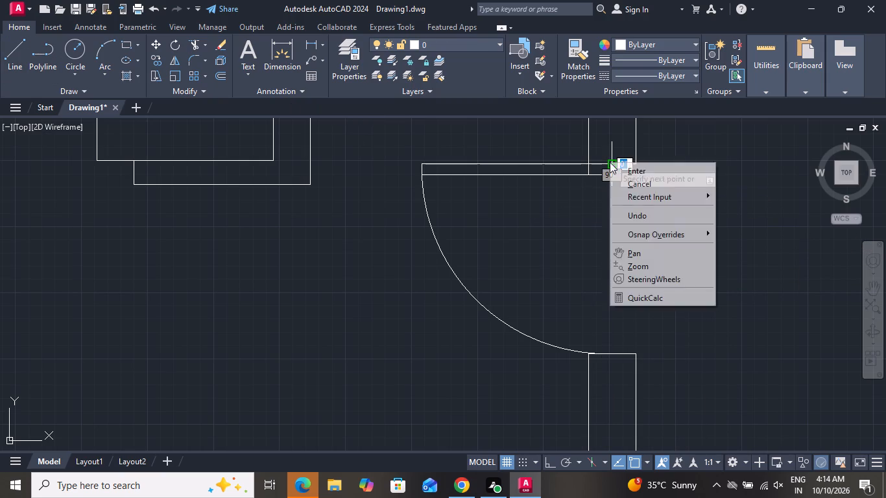
left_click(617, 187)
scroll(581, 209, "down", 3)
scroll(610, 290, "up", 1)
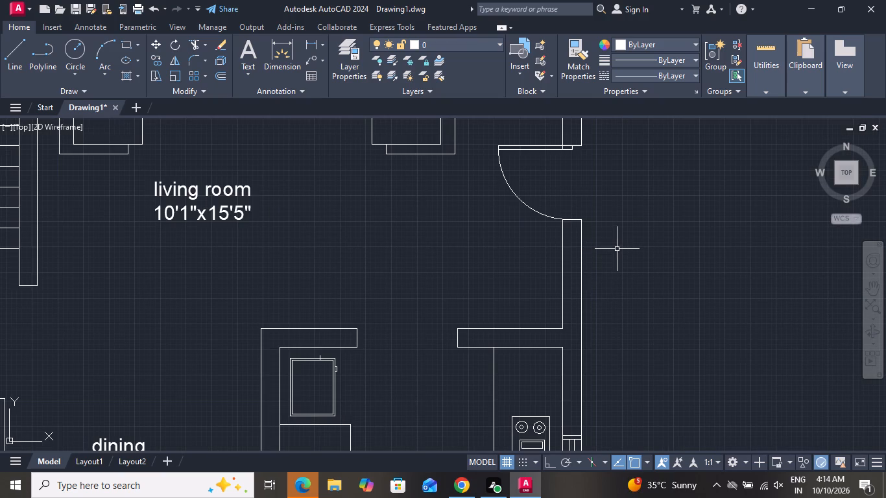
Copy the living room label about 10'-7" east, beside the new door's swing.
scroll(322, 197, "down", 1)
scroll(322, 197, "up", 1)
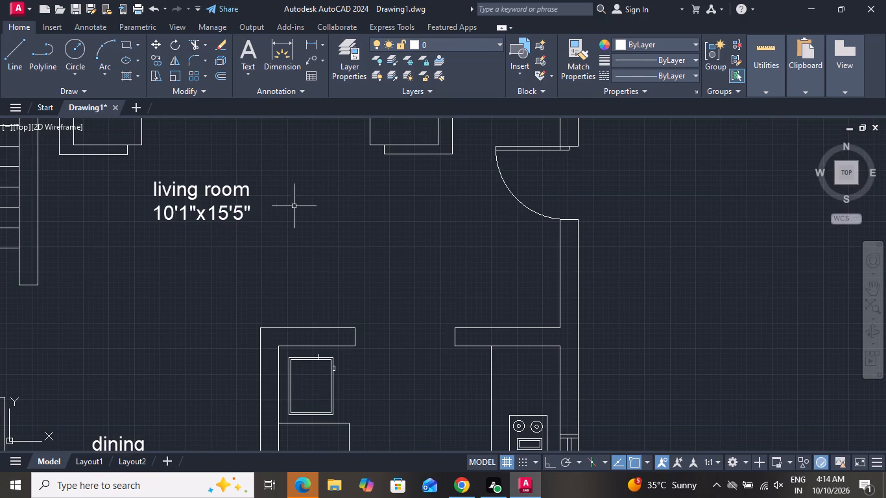
left_click(248, 188)
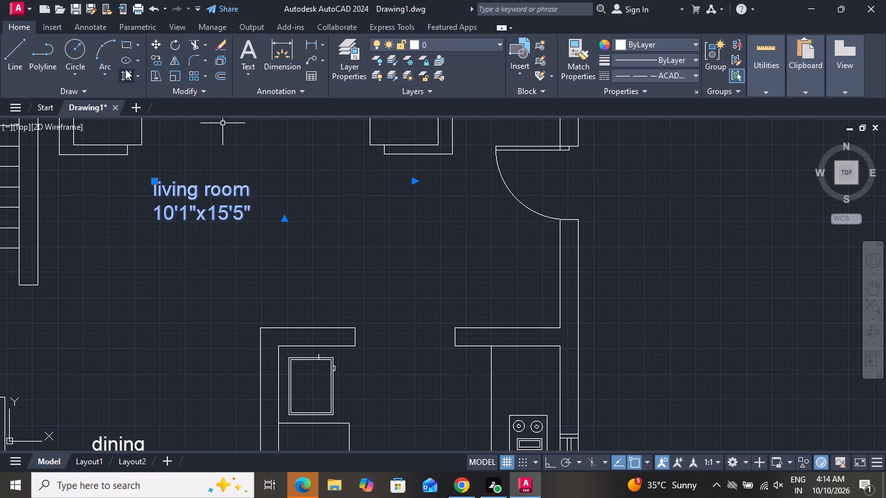
left_click(157, 60)
left_click(250, 193)
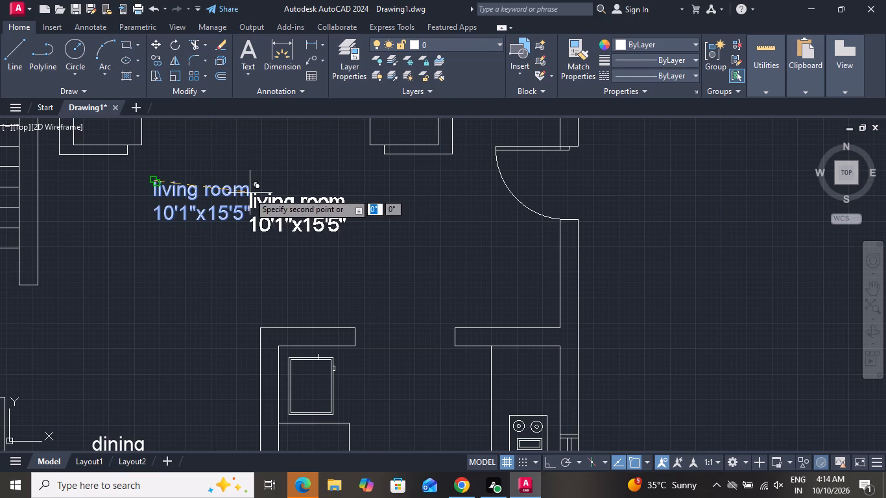
left_click(414, 190)
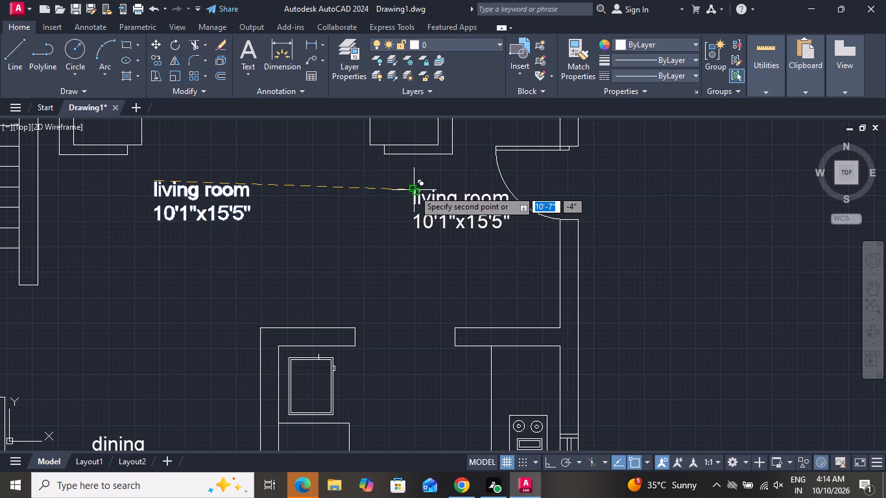
right_click(414, 190)
left_click(426, 207)
scroll(508, 199, "down", 1)
scroll(508, 199, "up", 1)
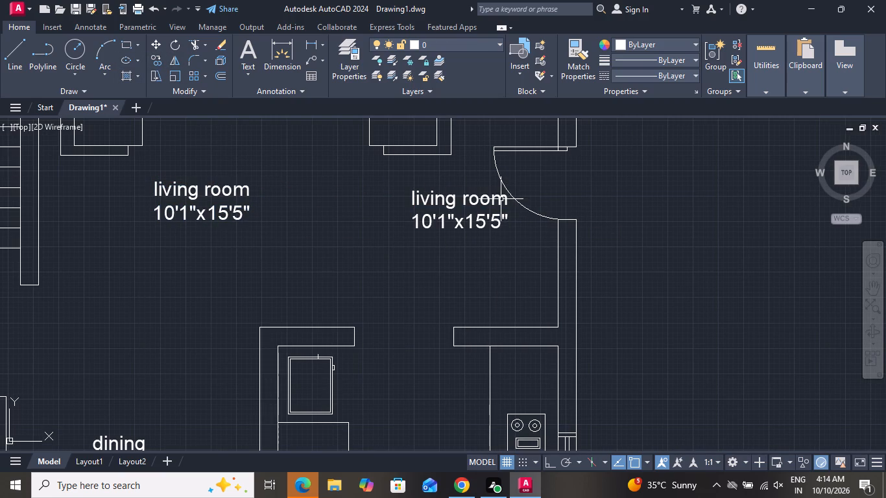
Replace the room name in the copied label beside the door with "north east".
scroll(507, 200, "up", 4)
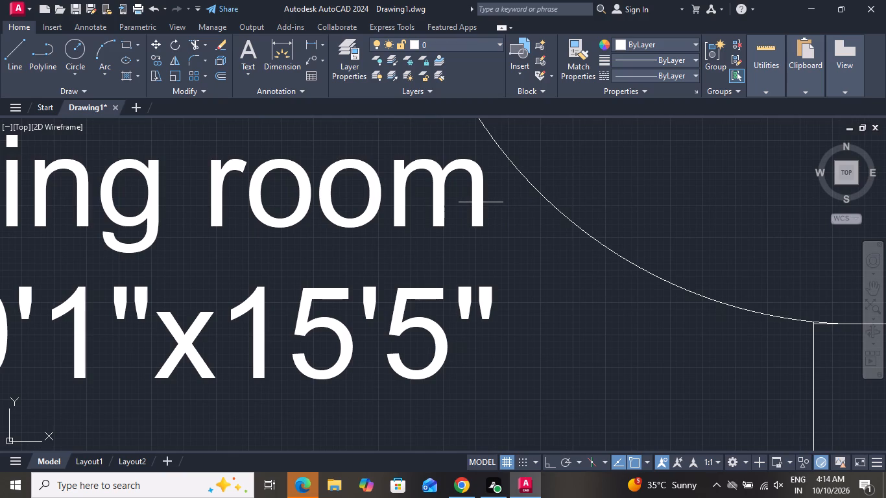
double_click(481, 202)
double_click(477, 202)
left_click(479, 193)
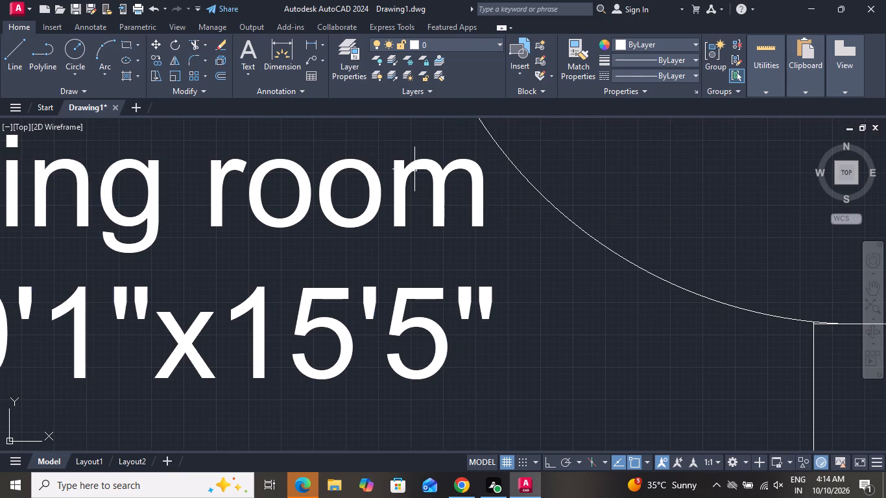
double_click(414, 169)
left_click(504, 194)
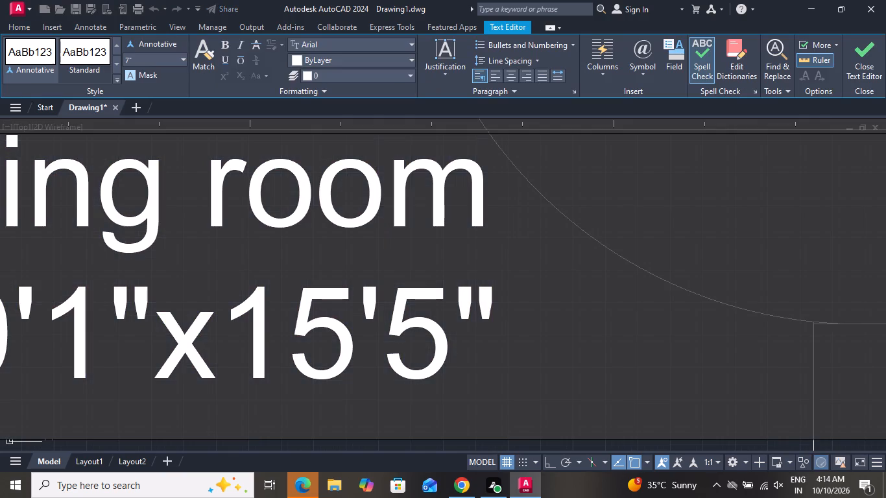
key("BackSpace")
key("BackSpace")
key("BackSpace")
key("BackSpace")
key("BackSpace")
key("BackSpace")
key("BackSpace")
key("BackSpace")
key("BackSpace")
key("BackSpace")
key("BackSpace")
key("BackSpace")
key("BackSpace")
key("BackSpace")
key("BackSpace")
key("BackSpace")
key("BackSpace")
key("BackSpace")
key("BackSpace")
key("BackSpace")
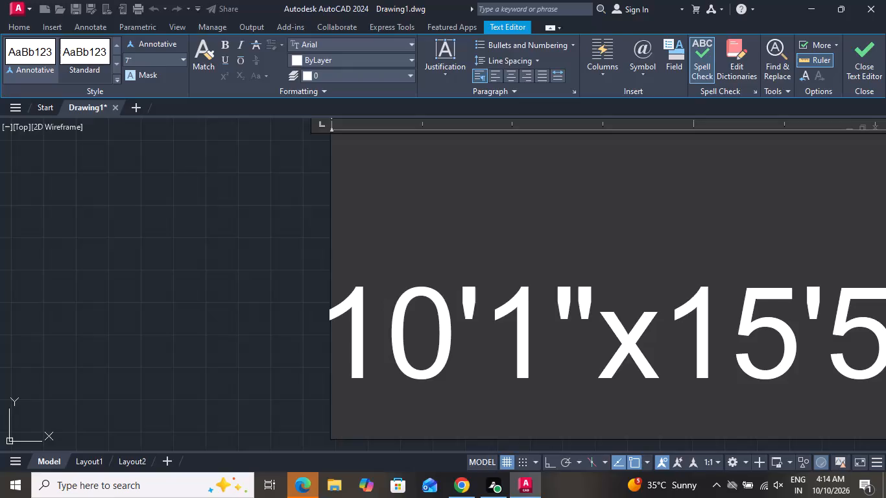
type("no")
type("rth")
key("space")
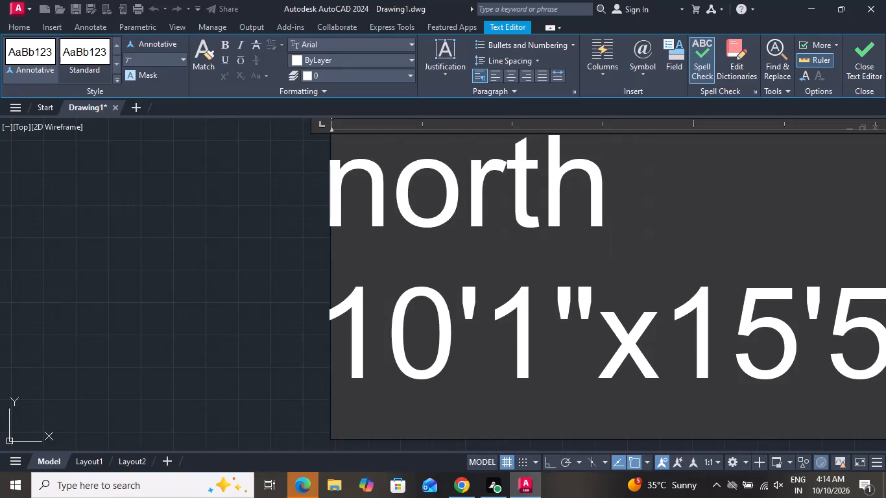
type("east")
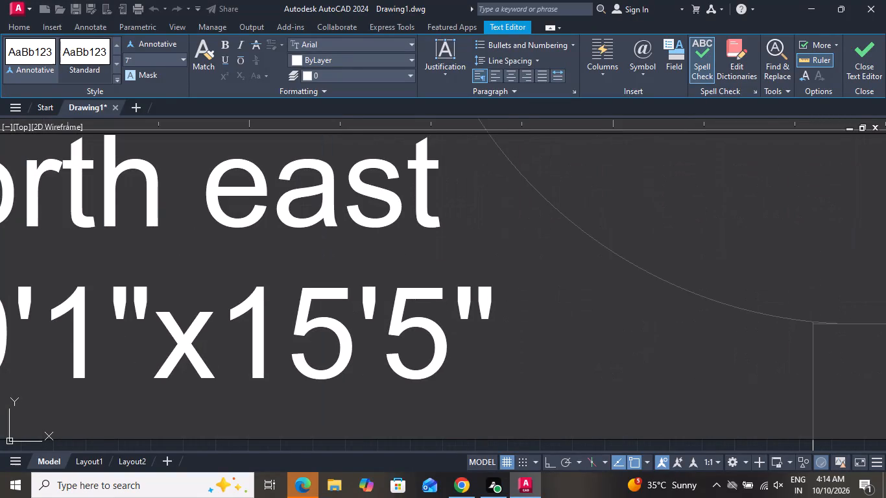
Delete the size line 10'1"x15'5" from the north east label and finish the text edit.
left_click(519, 306)
key("BackSpace")
key("BackSpace")
key("BackSpace")
key("BackSpace")
key("BackSpace")
key("BackSpace")
key("BackSpace")
key("BackSpace")
key("BackSpace")
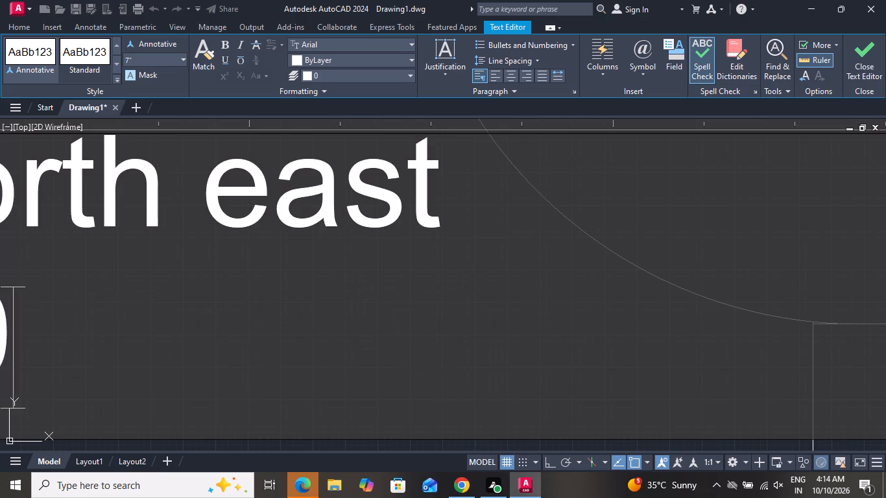
key("BackSpace")
key("BackSpace")
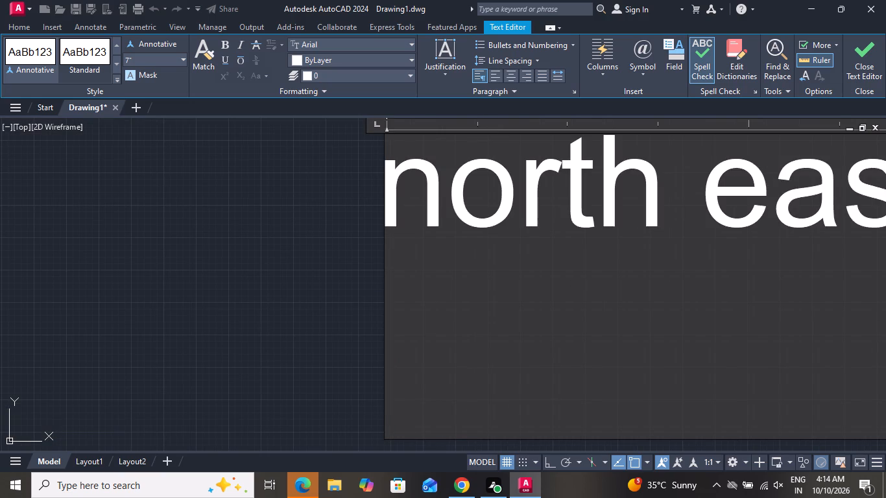
scroll(361, 178, "down", 1)
scroll(330, 242, "up", 1)
scroll(324, 257, "down", 2)
left_click(257, 240)
scroll(431, 336, "down", 1)
scroll(427, 340, "up", 1)
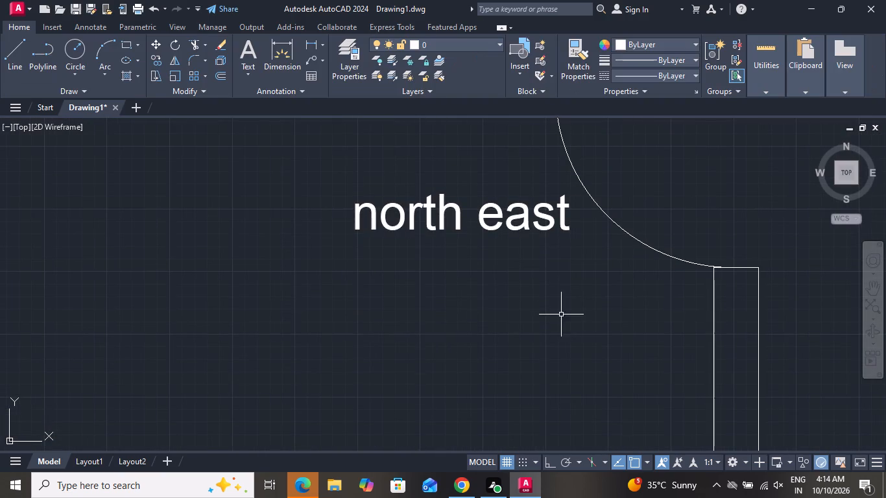
Copy the north east label about 8'-7" east, outside the door opening.
scroll(558, 318, "down", 2)
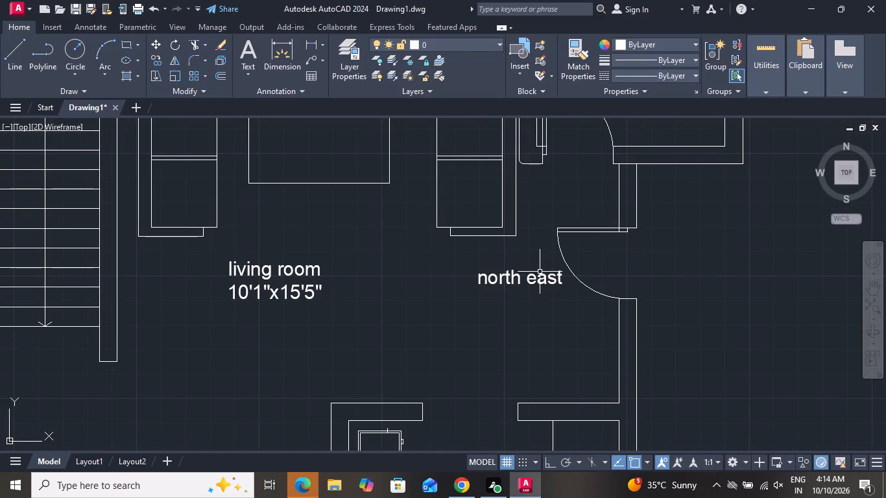
left_click(536, 278)
left_click(158, 63)
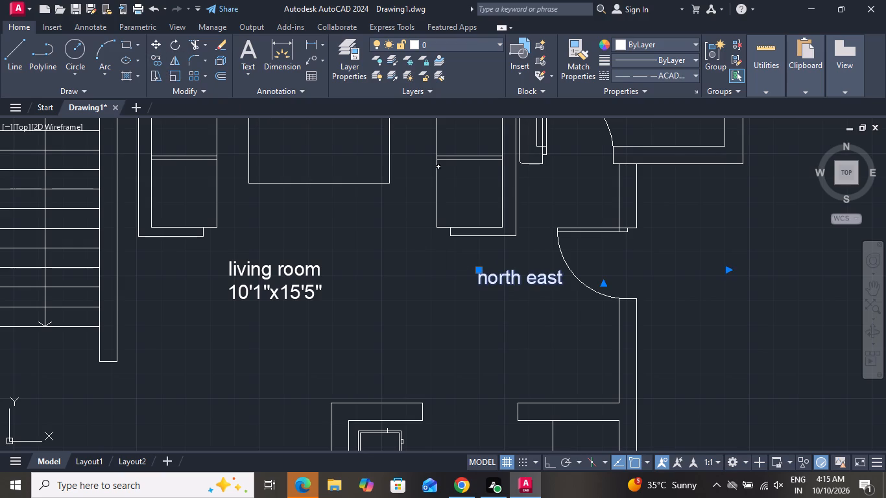
left_click(525, 273)
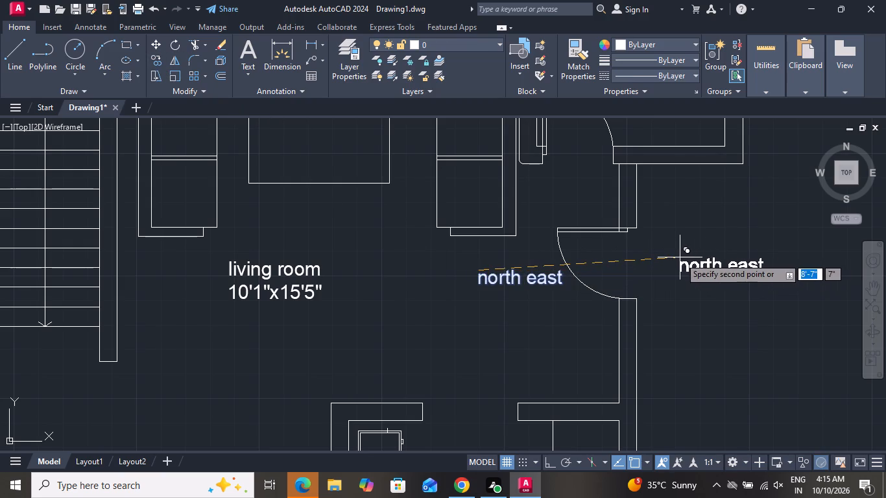
left_click(680, 257)
right_click(680, 257)
left_click(702, 275)
Change the text of the copied label outside the door to "entrance".
scroll(746, 265, "up", 1)
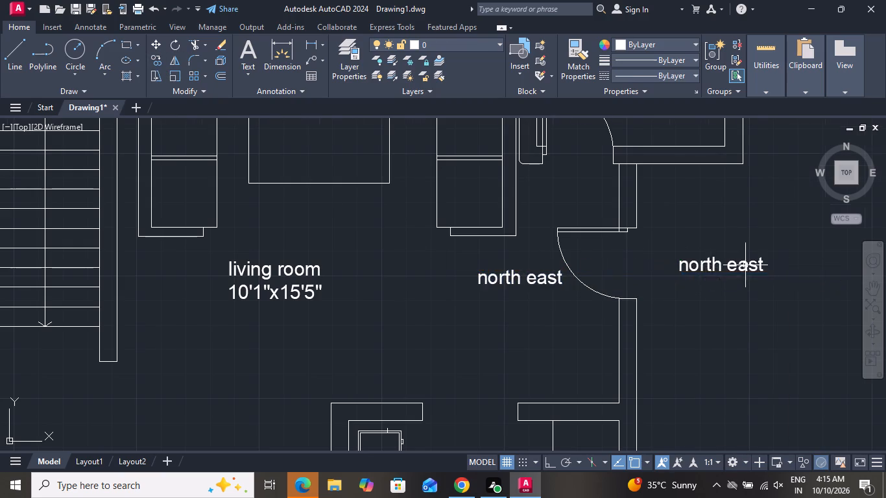
scroll(745, 265, "up", 1)
scroll(770, 265, "down", 1)
scroll(770, 265, "up", 2)
double_click(769, 264)
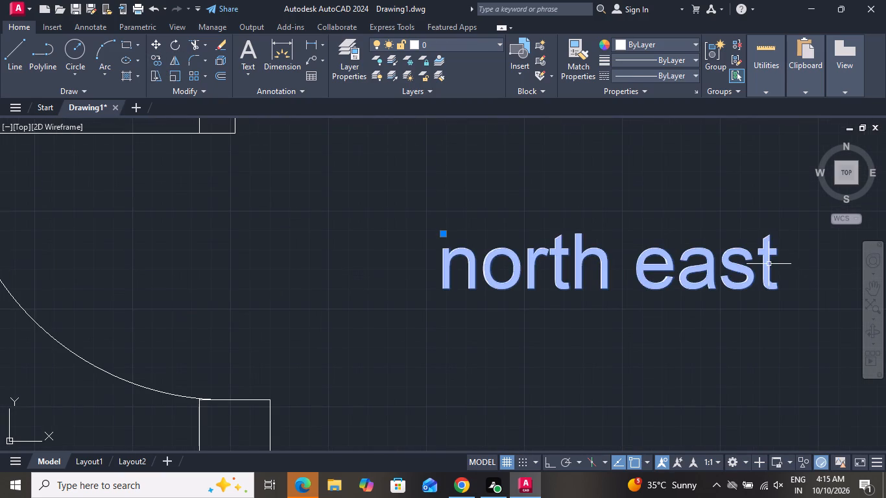
double_click(768, 267)
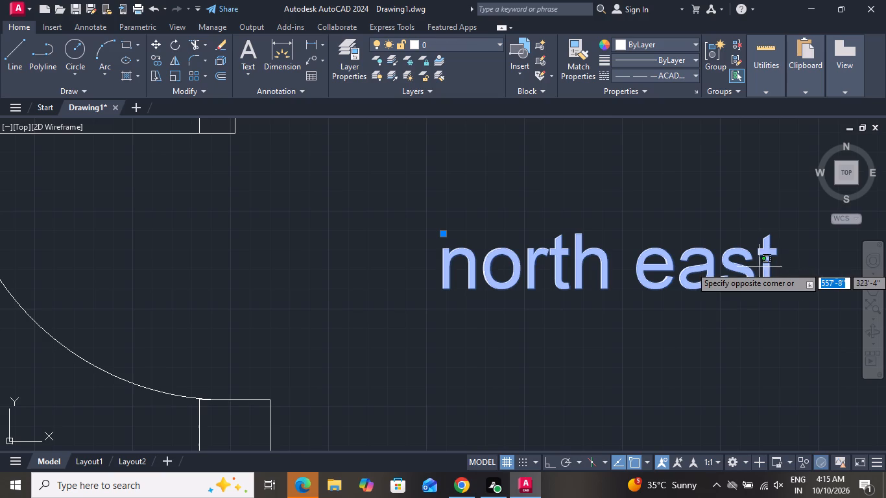
left_click(730, 267)
triple_click(765, 262)
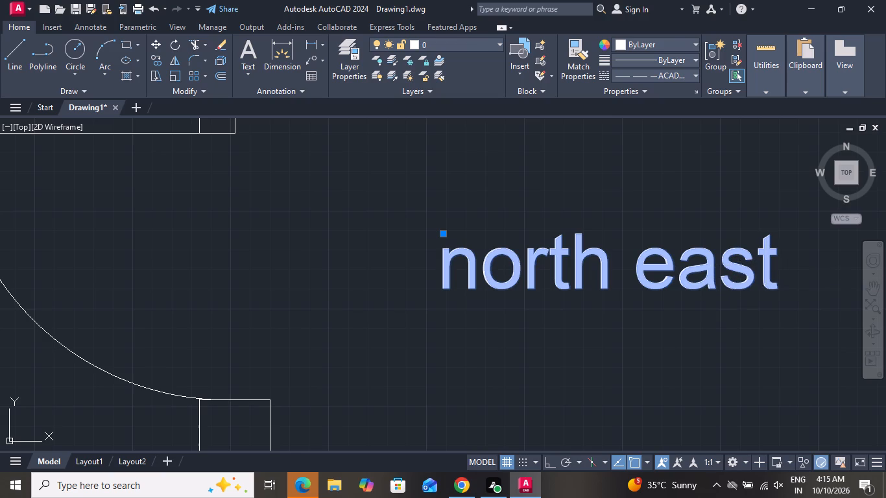
left_click(785, 260)
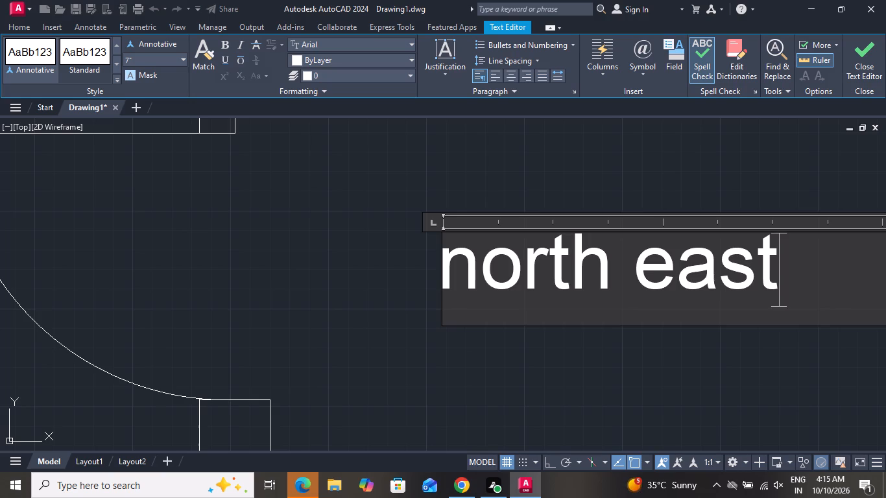
key("e")
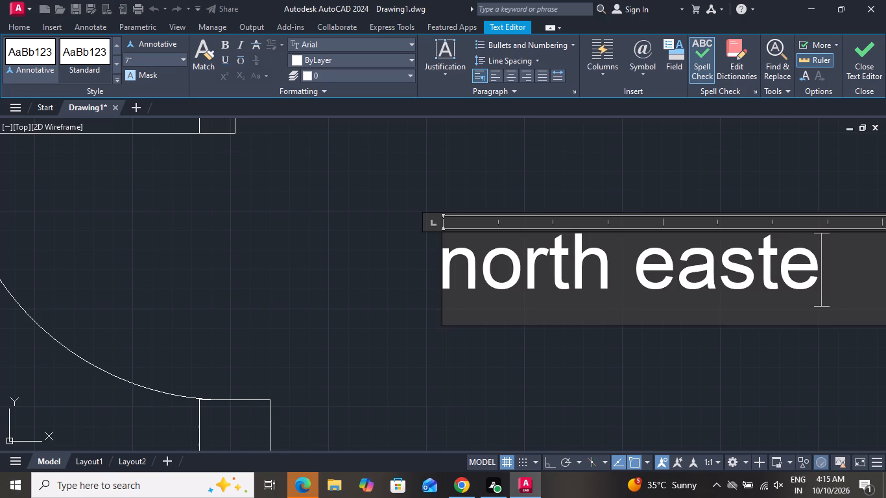
key("BackSpace")
key("BackSpace")
key("BackSpace")
key("BackSpace")
key("BackSpace")
key("BackSpace")
key("BackSpace")
key("BackSpace")
key("BackSpace")
key("BackSpace")
key("BackSpace")
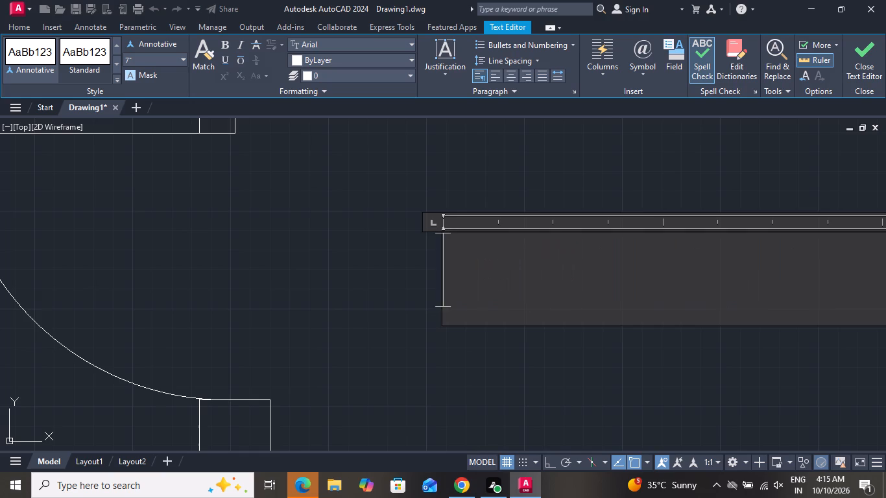
key("e")
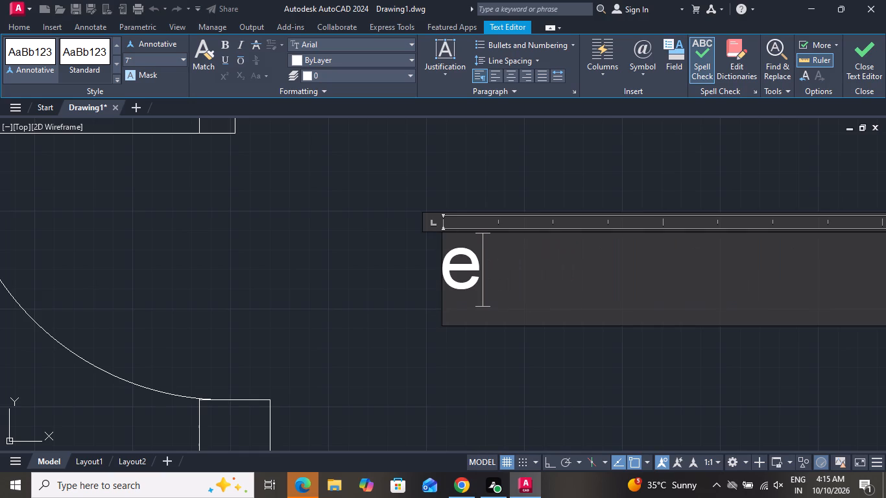
type("nt")
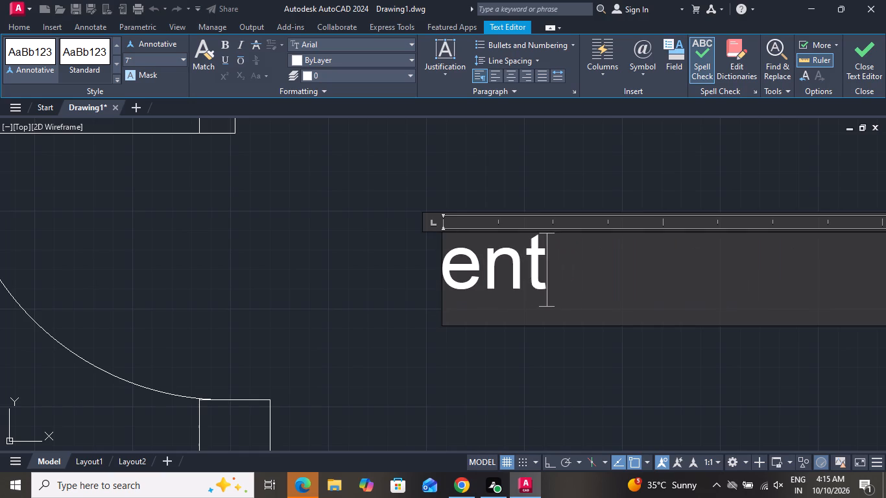
key("r")
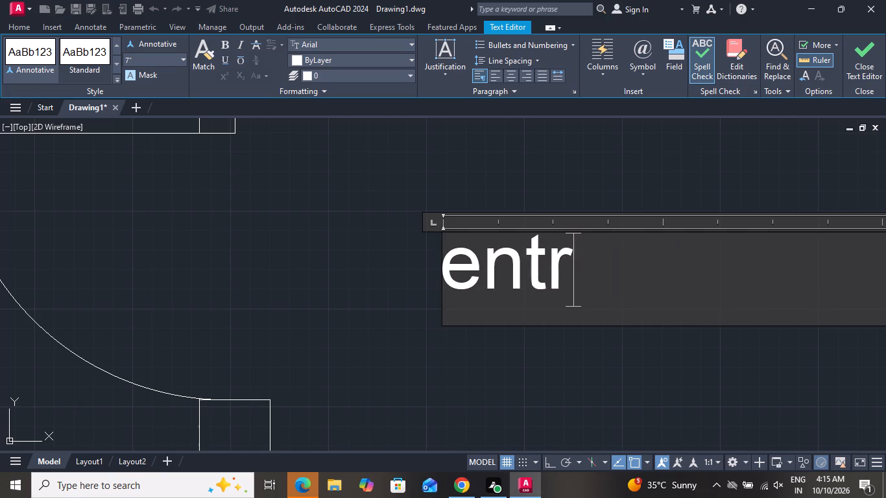
key("a")
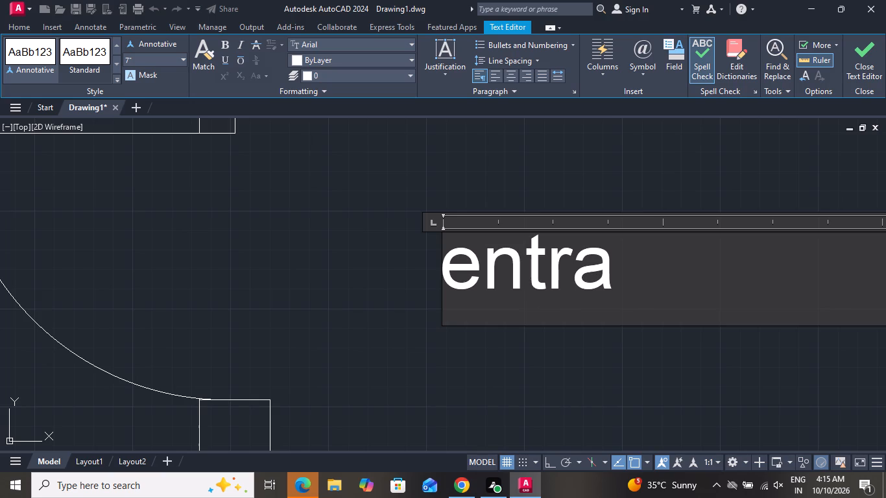
type("nce")
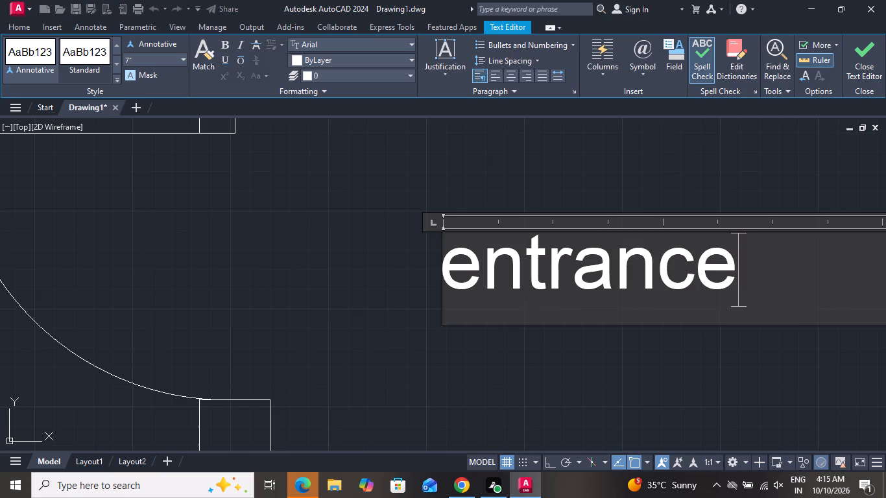
left_click(699, 405)
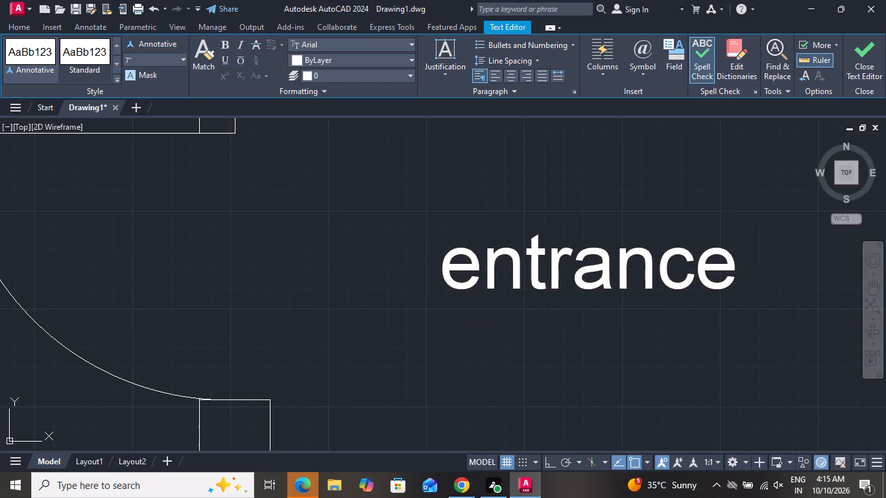
Rotate the "entrance" label 90° about its east end so it reads vertically.
left_click(684, 258)
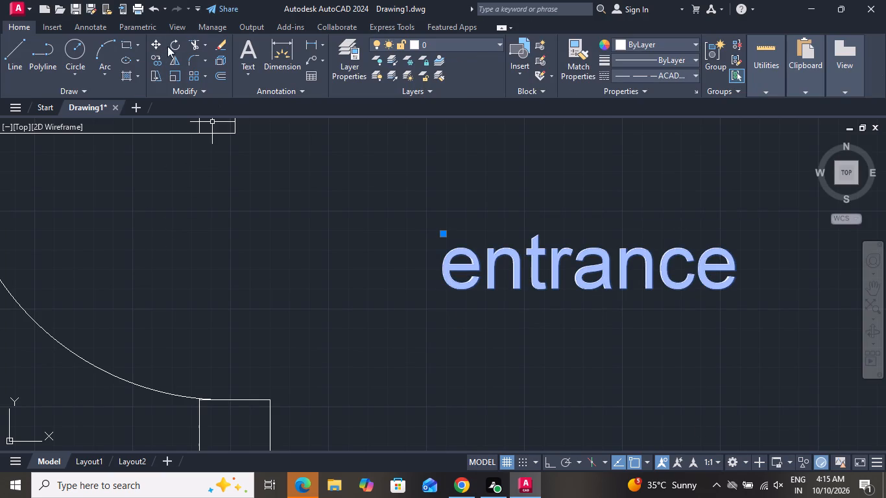
left_click(173, 45)
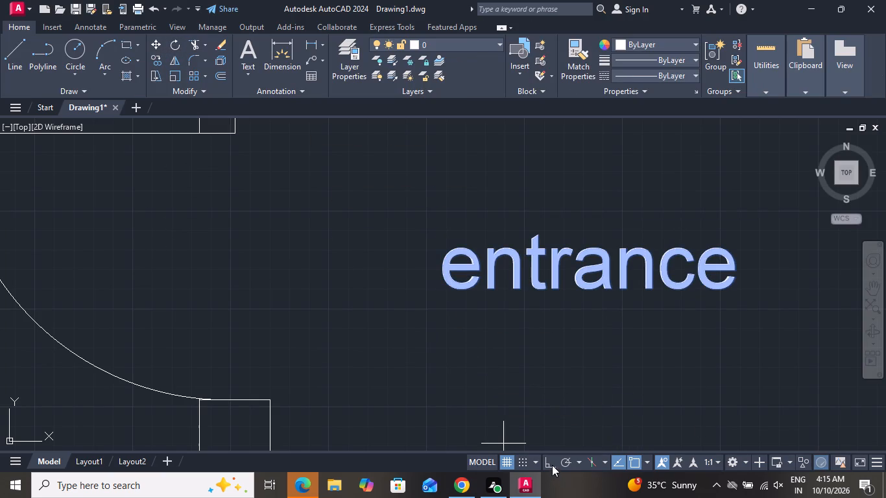
left_click(552, 465)
left_click(748, 266)
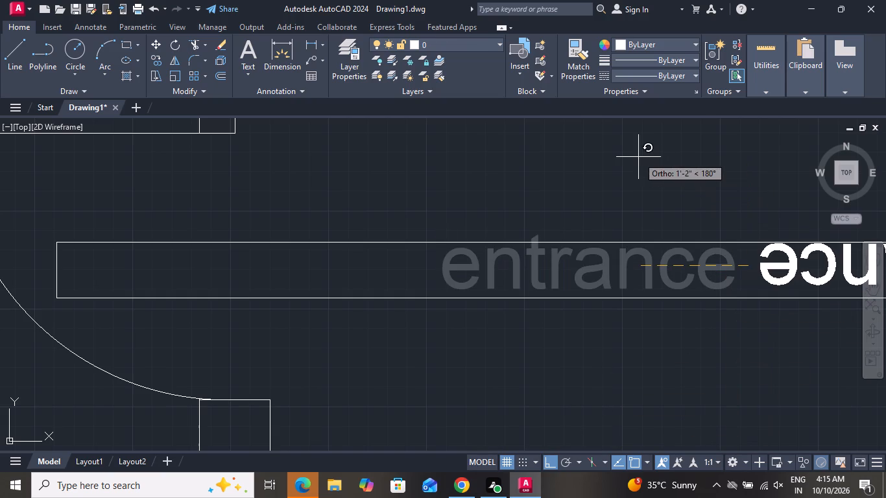
scroll(566, 205, "up", 1)
scroll(566, 205, "down", 3)
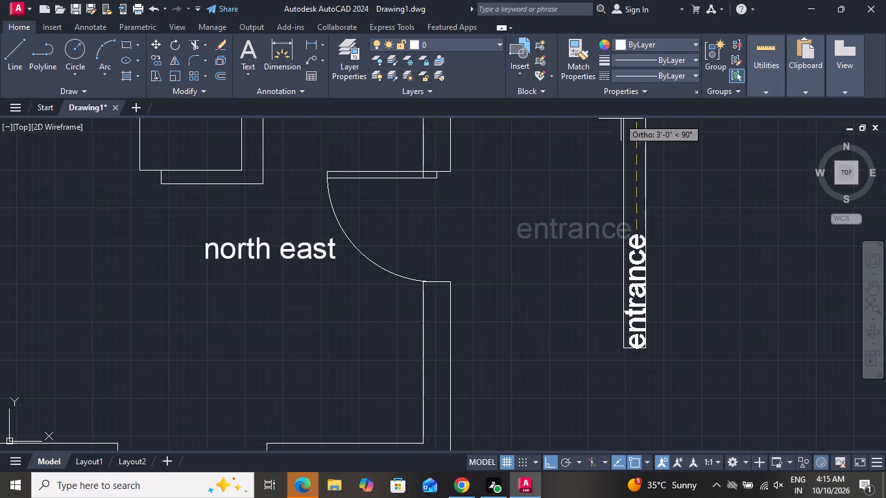
left_click(625, 118)
left_click(626, 137)
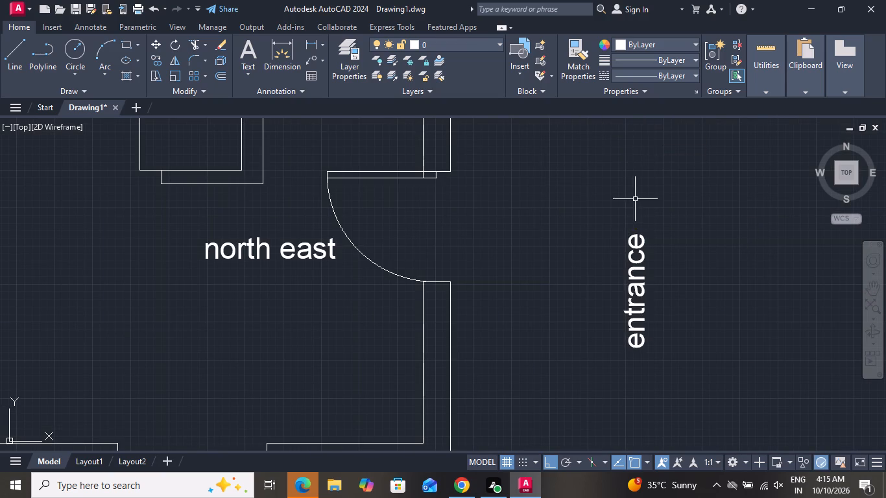
Move the vertical "entrance" label west and slightly north, just outside the living room's east door opening.
left_click(639, 276)
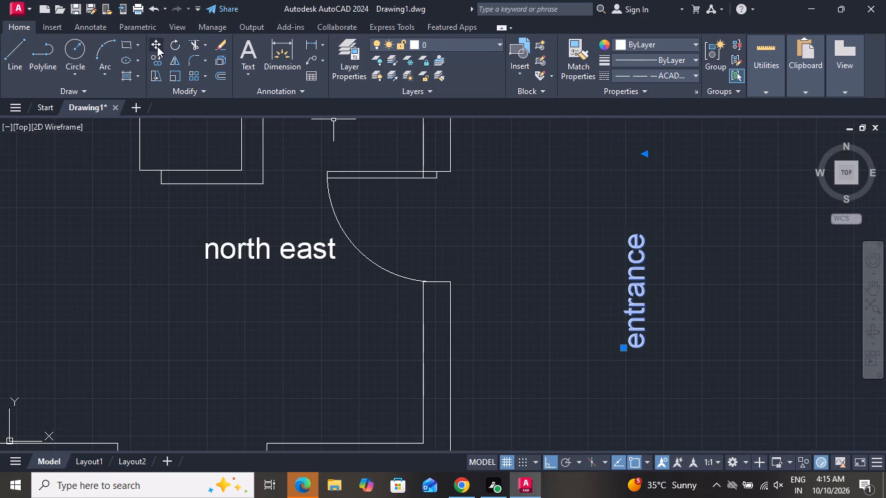
left_click(157, 46)
left_click(630, 285)
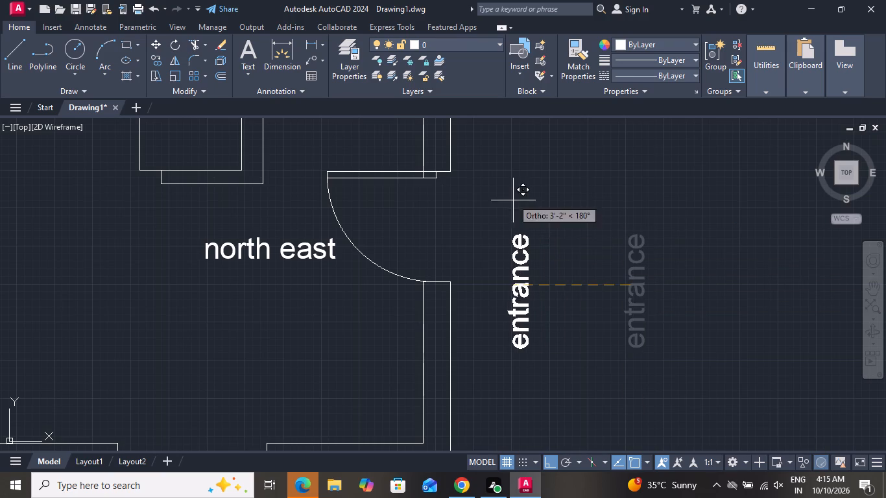
left_click(555, 464)
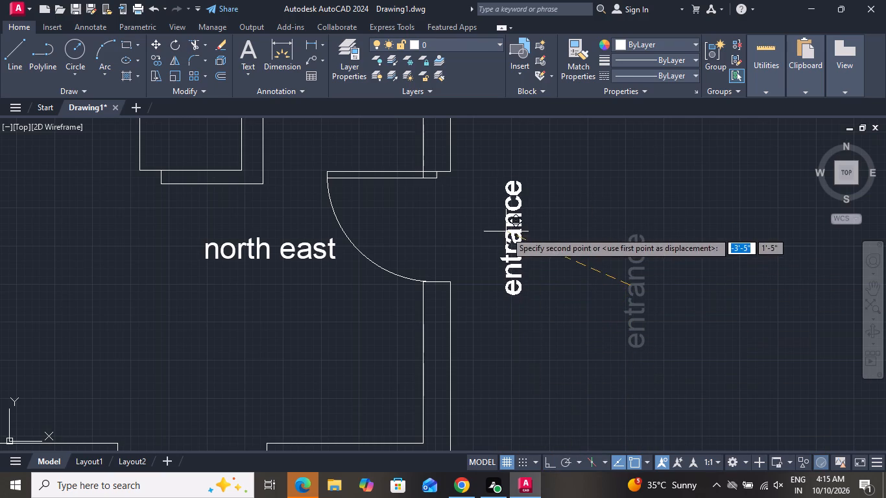
left_click(497, 219)
Move the entire first floor plan, with its dimensions and title, east and about 48' north, directly above the second house plan.
scroll(511, 270, "down", 4)
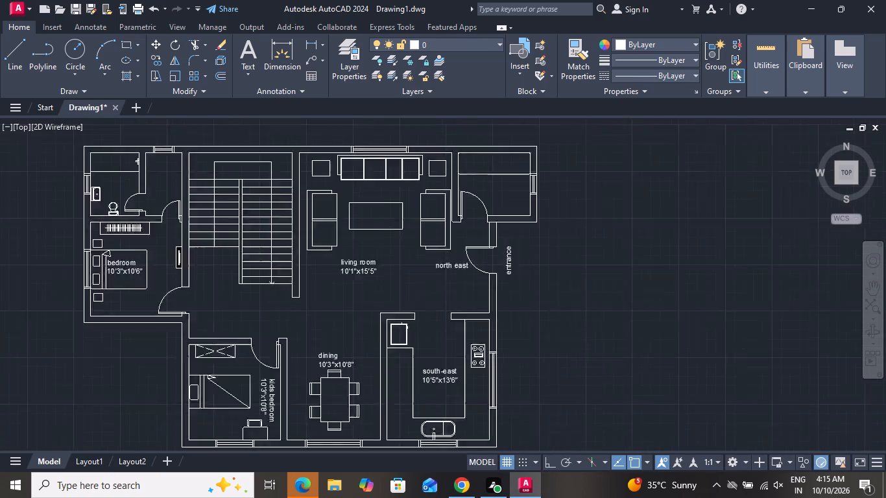
scroll(527, 292, "down", 2)
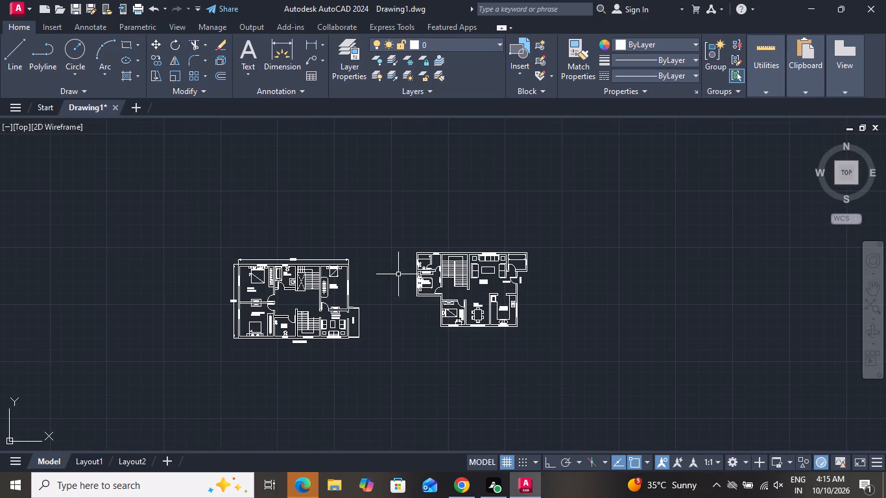
left_click(389, 245)
left_click(222, 349)
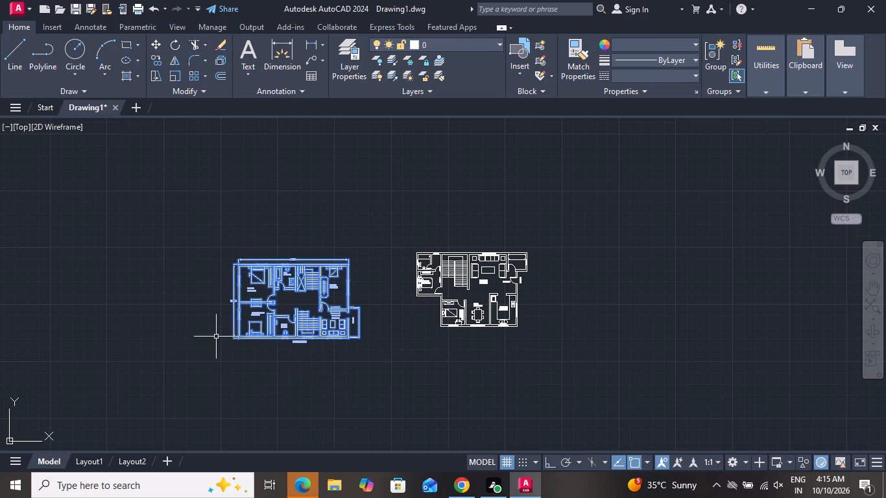
left_click(159, 38)
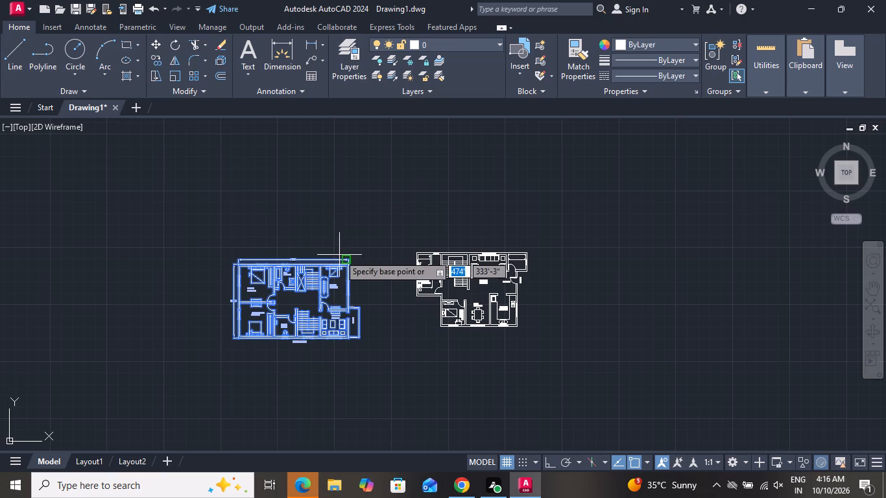
left_click(344, 260)
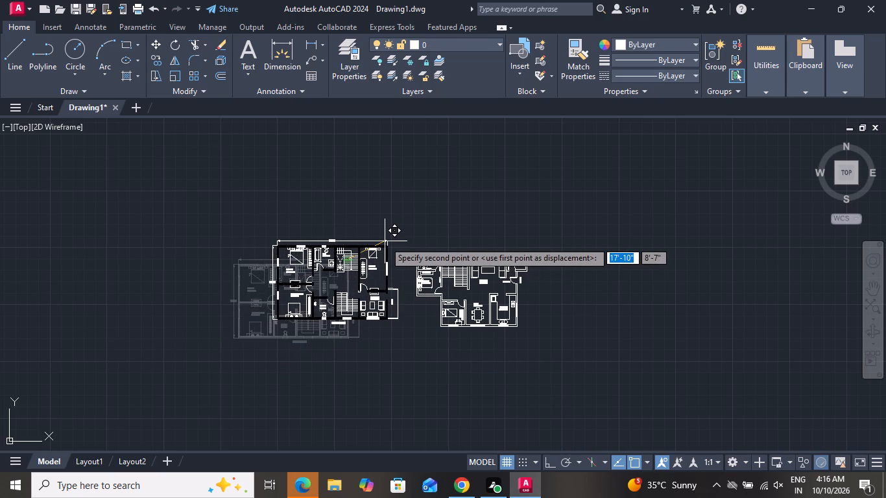
scroll(387, 244, "up", 2)
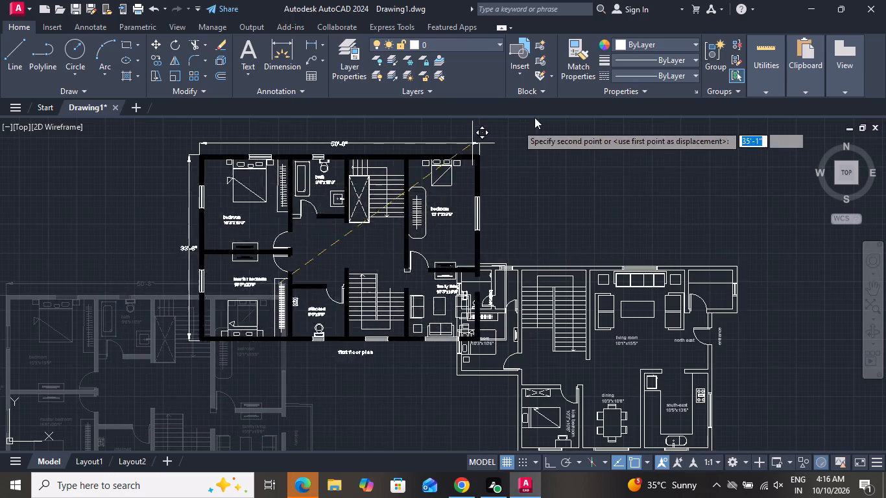
scroll(565, 243, "down", 2)
scroll(551, 245, "up", 1)
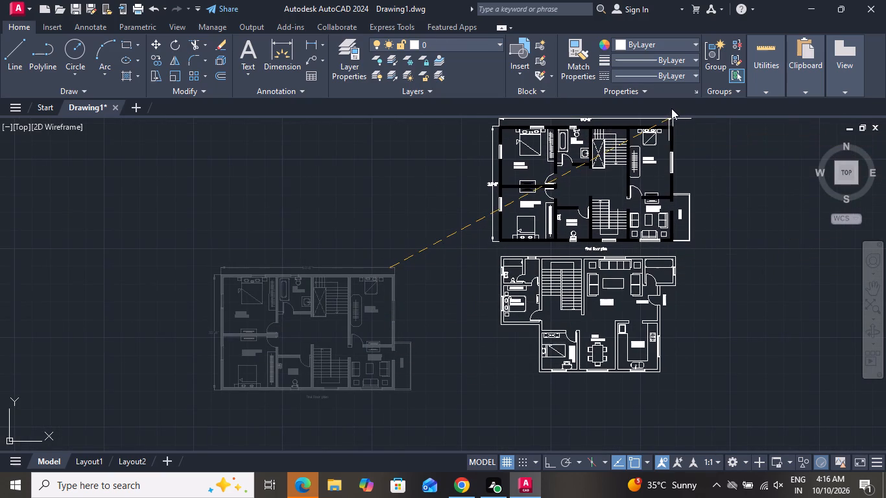
scroll(664, 161, "down", 3)
scroll(664, 161, "up", 1)
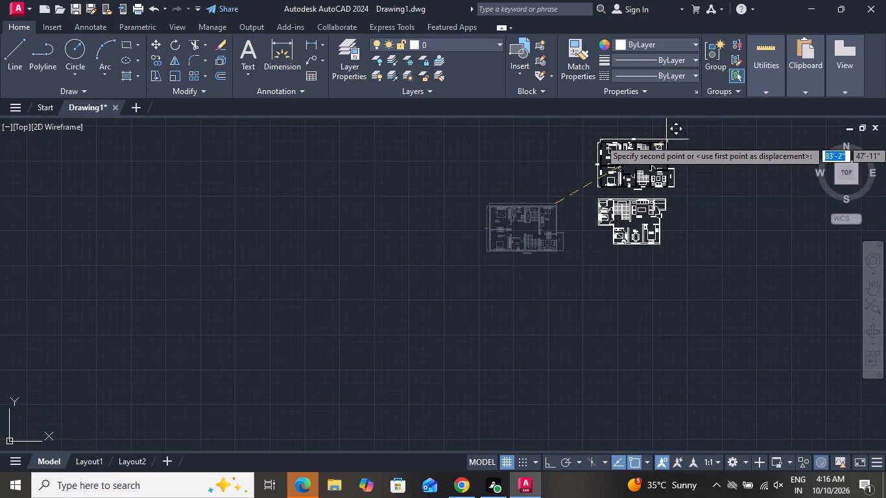
left_click(663, 139)
Examine the two stacked floor plans for their alignment and spacing.
scroll(668, 147, "up", 1)
scroll(648, 245, "up", 2)
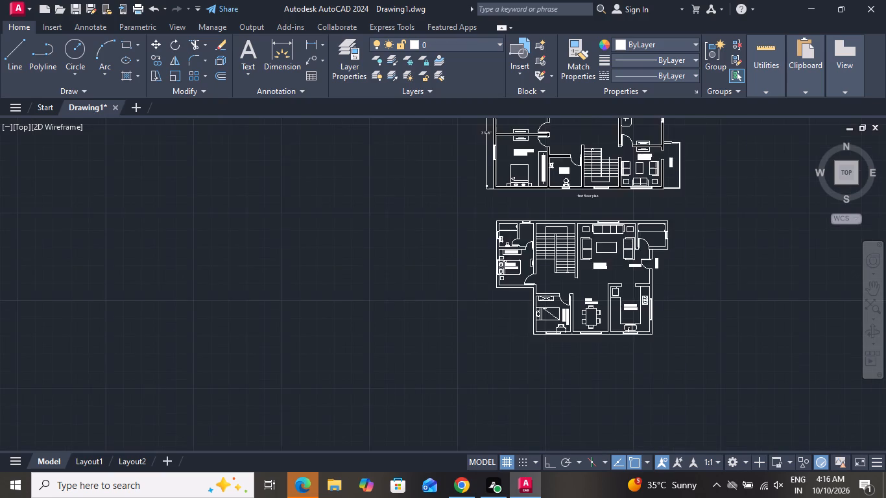
scroll(649, 243, "down", 2)
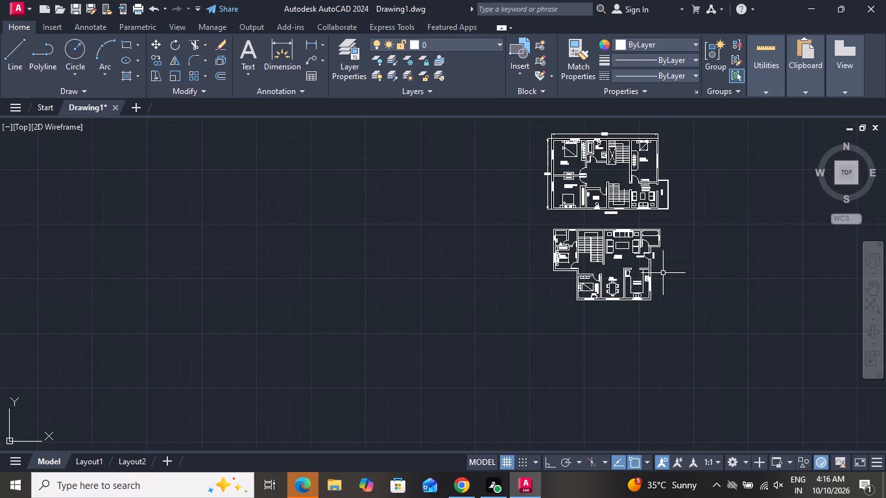
scroll(663, 274, "up", 1)
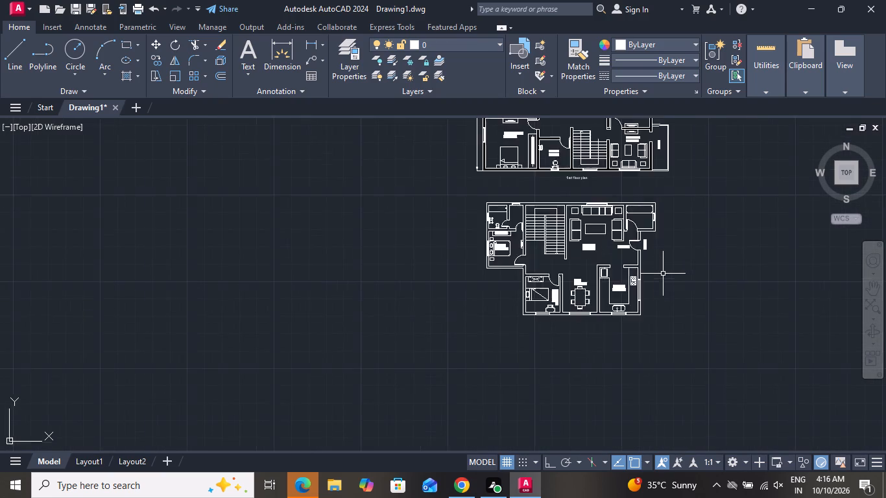
scroll(663, 274, "up", 1)
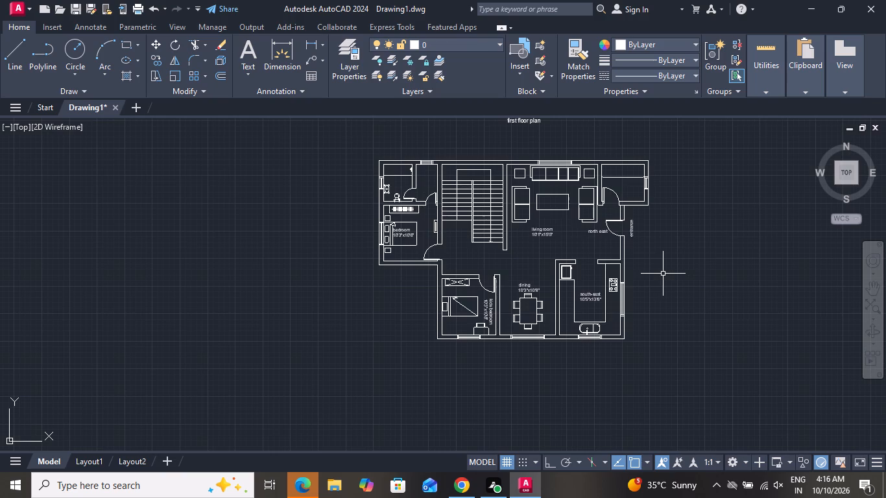
scroll(622, 294, "down", 2)
scroll(673, 179, "up", 1)
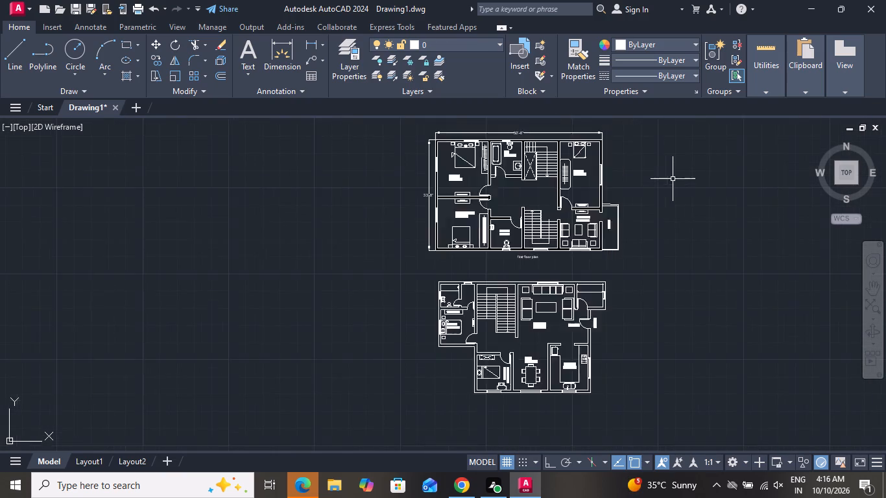
scroll(673, 179, "up", 1)
scroll(672, 191, "down", 1)
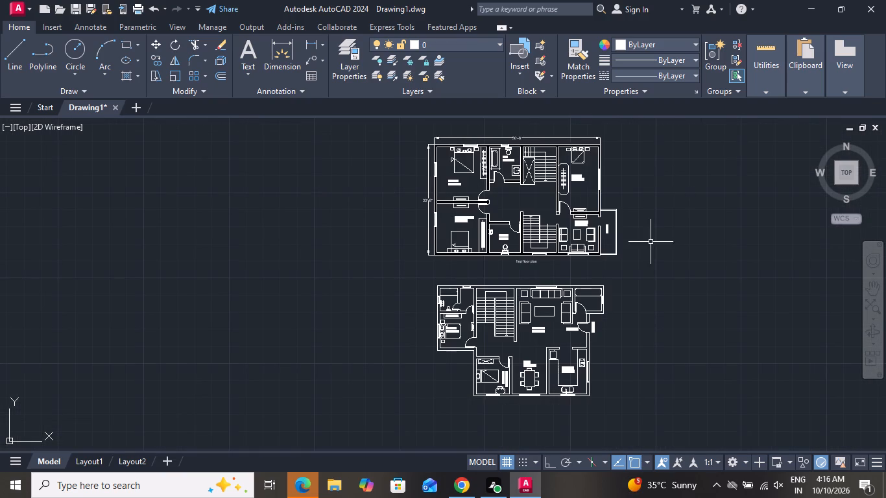
Copy the "north east" label into the small room at the second plan's north-east corner.
scroll(608, 357, "up", 2)
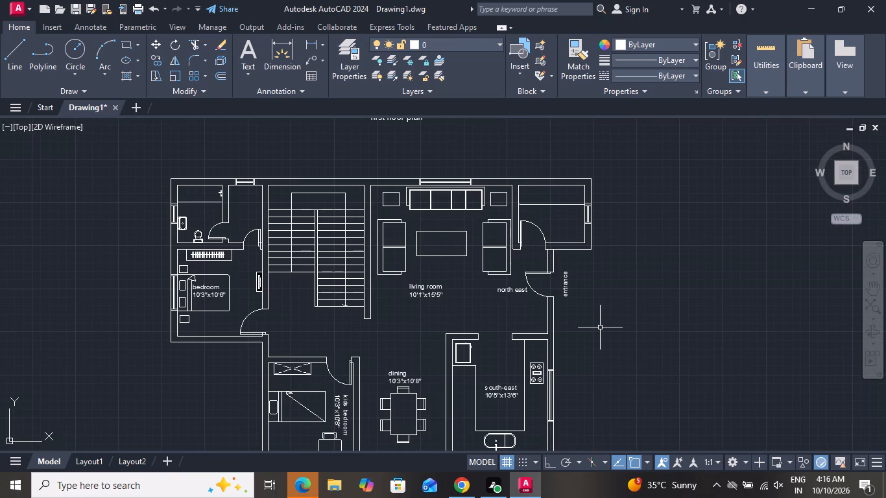
scroll(565, 171, "up", 2)
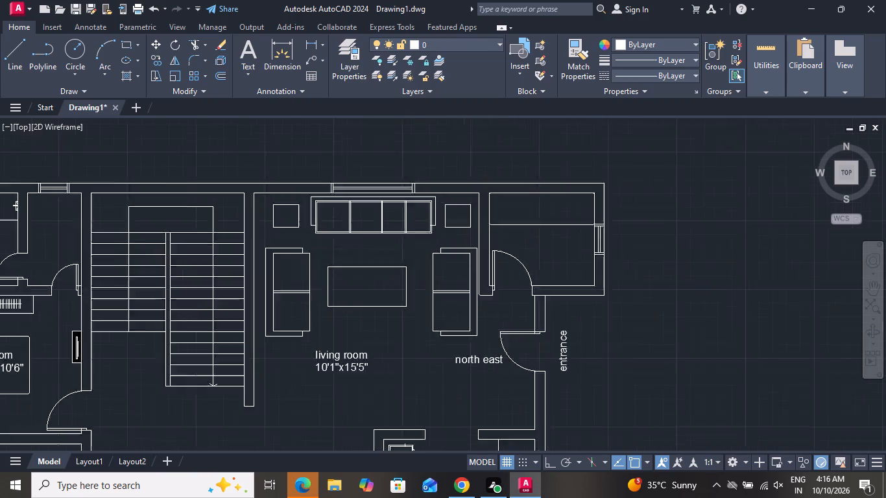
scroll(565, 171, "up", 1)
scroll(565, 178, "down", 2)
left_click(494, 362)
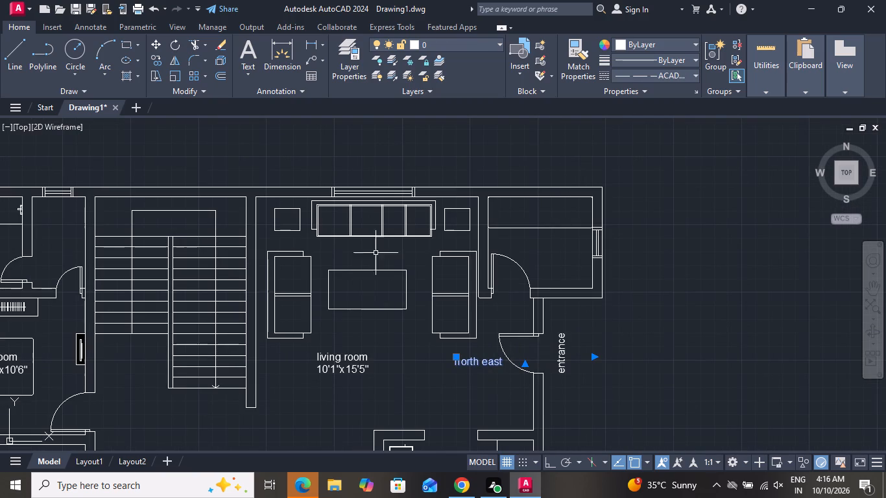
left_click(160, 54)
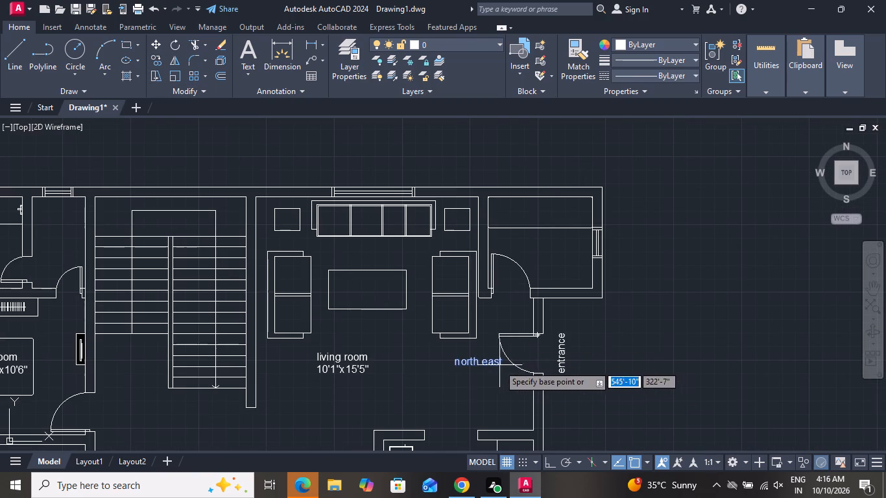
left_click(495, 365)
left_click(521, 243)
right_click(521, 243)
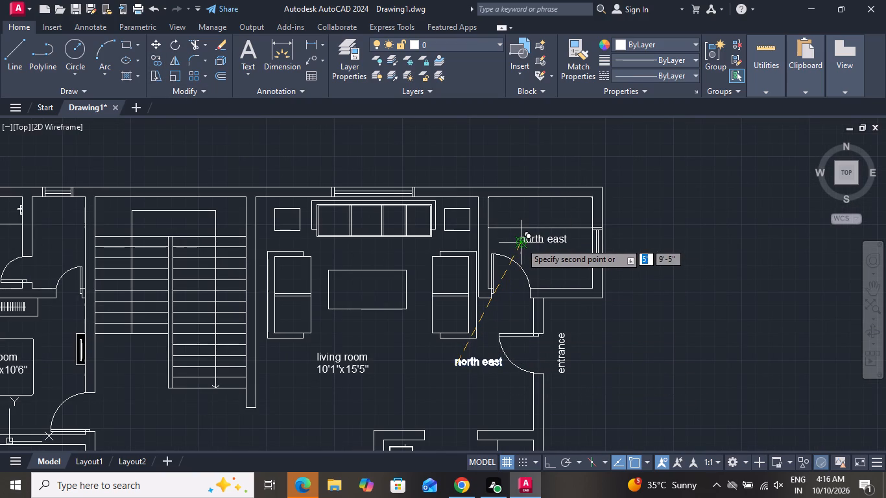
left_click(533, 248)
Replace the text of the copied label in the north-east corner room with "pooja room".
scroll(558, 244, "up", 5)
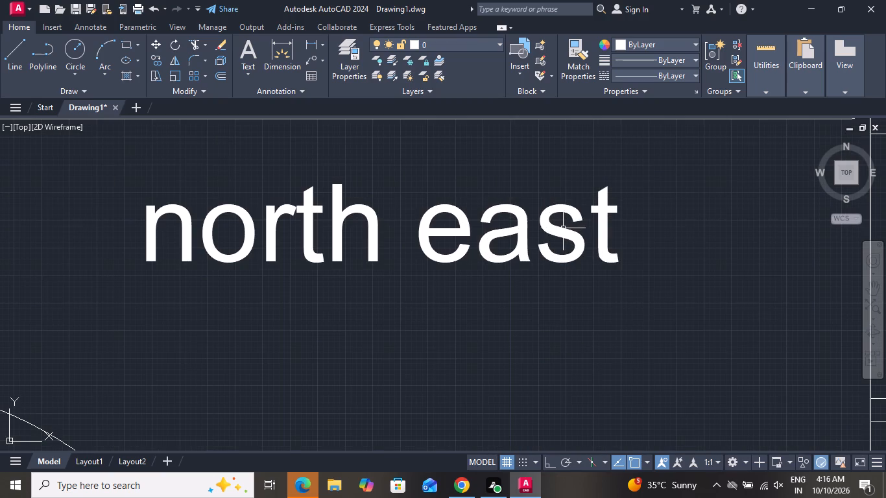
double_click(603, 224)
left_click(580, 231)
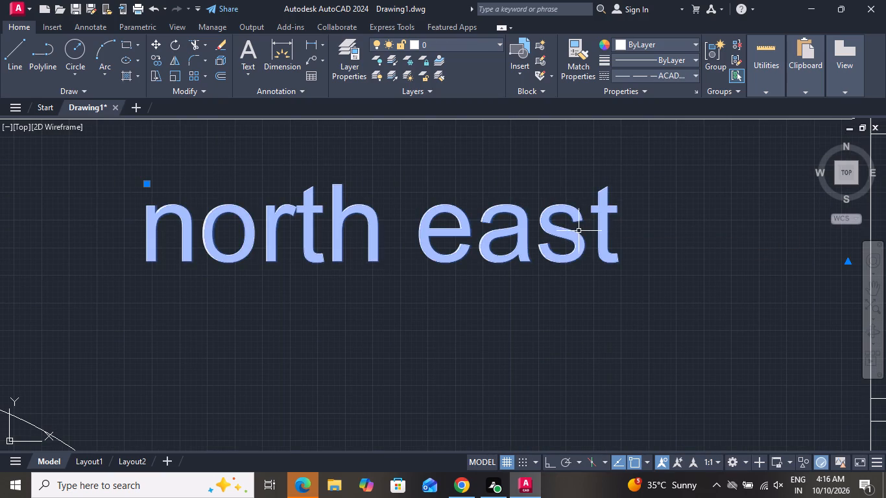
left_click(633, 225)
double_click(569, 231)
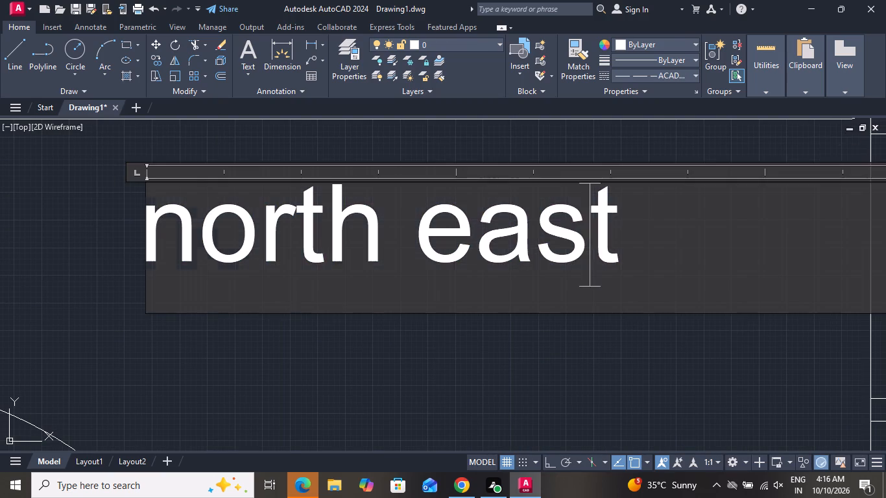
left_click(619, 230)
key("BackSpace")
key("BackSpace")
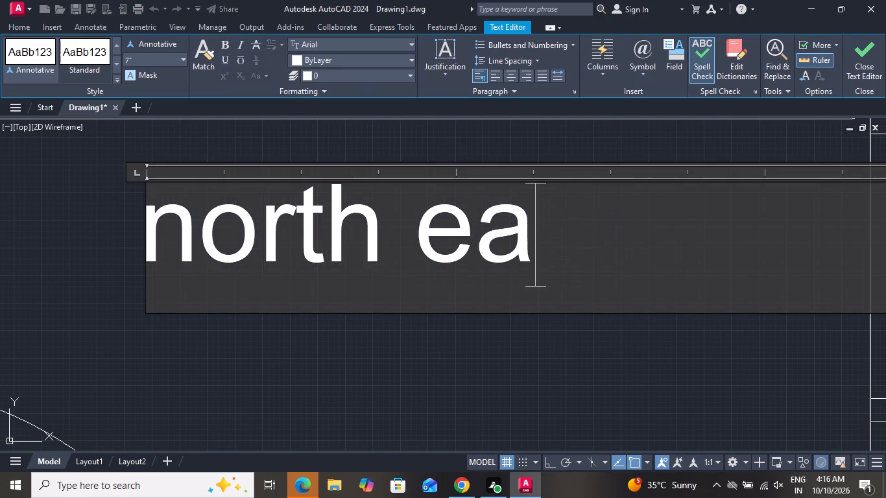
key("BackSpace")
key("BackSpace")
key("BackSpace")
key("BackSpace")
key("BackSpace")
key("BackSpace")
key("BackSpace")
key("BackSpace")
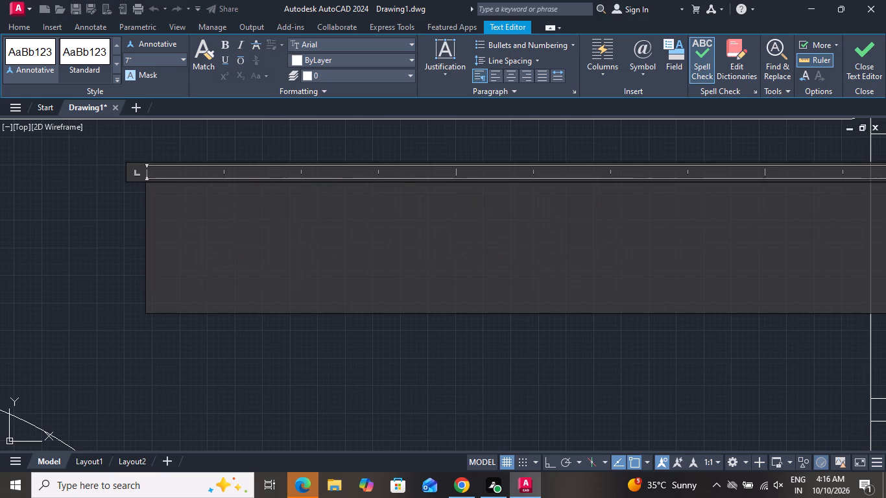
type("pooja room")
Add the room size 8'0"x5'0" as a second line under the "pooja room" label text.
key("Return")
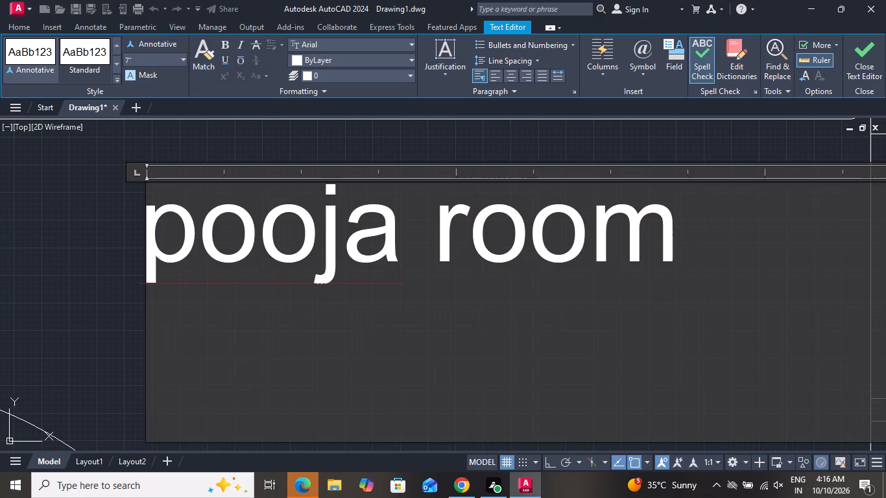
key("8")
key("apostrophe")
key("0")
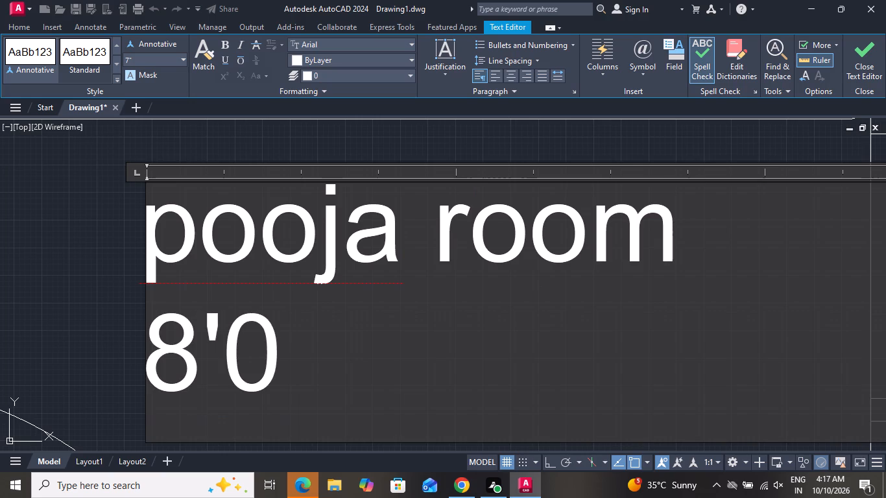
key("shift+quotedbl")
key("x")
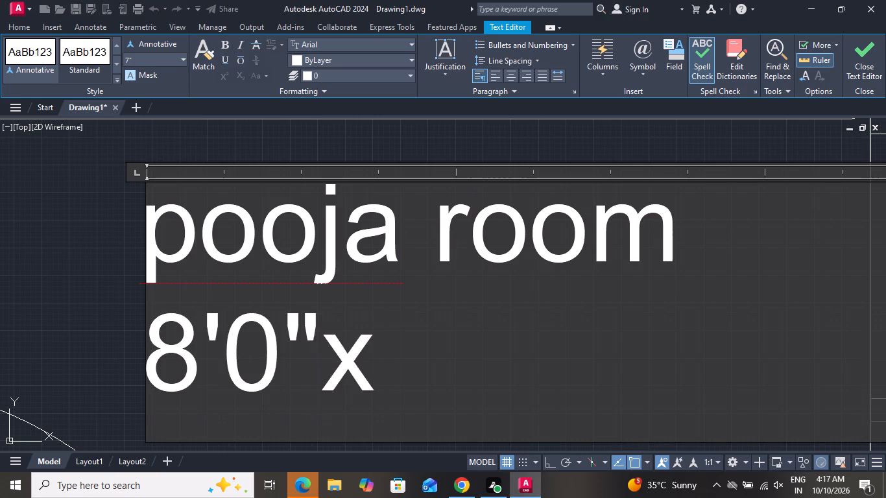
key("5")
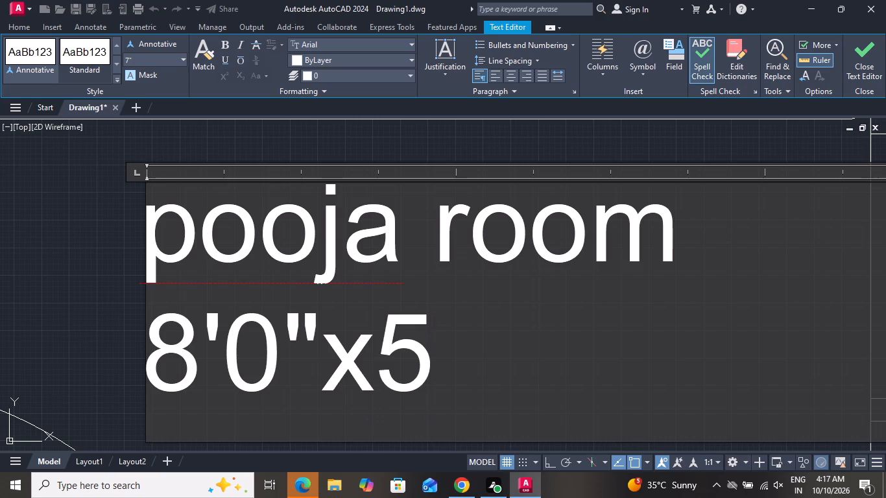
type("'0")
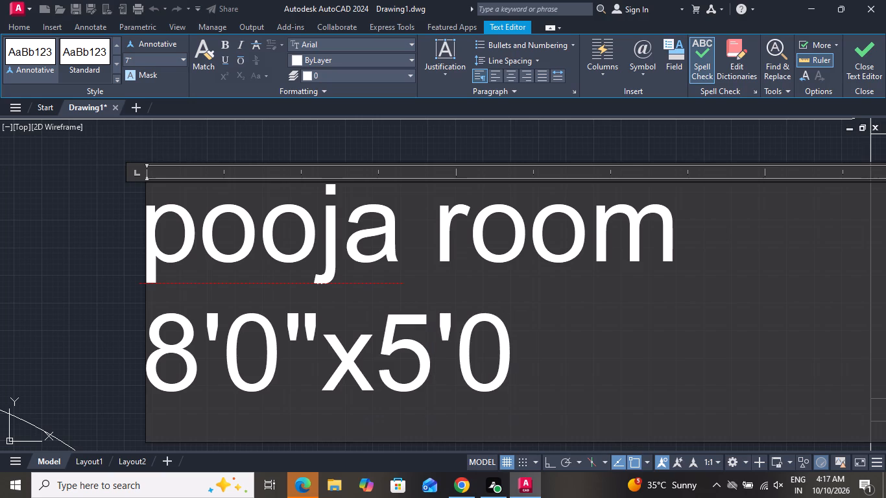
key("shift+quotedbl")
key("Return")
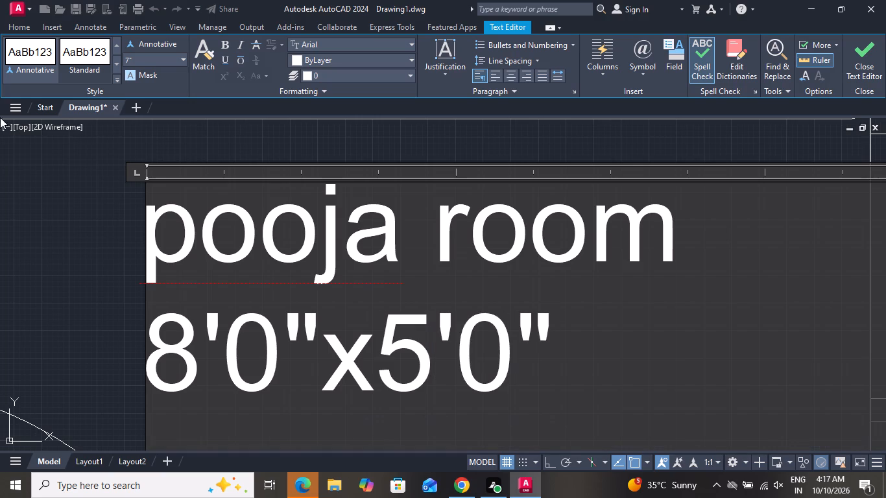
scroll(25, 129, "down", 3)
left_click(349, 303)
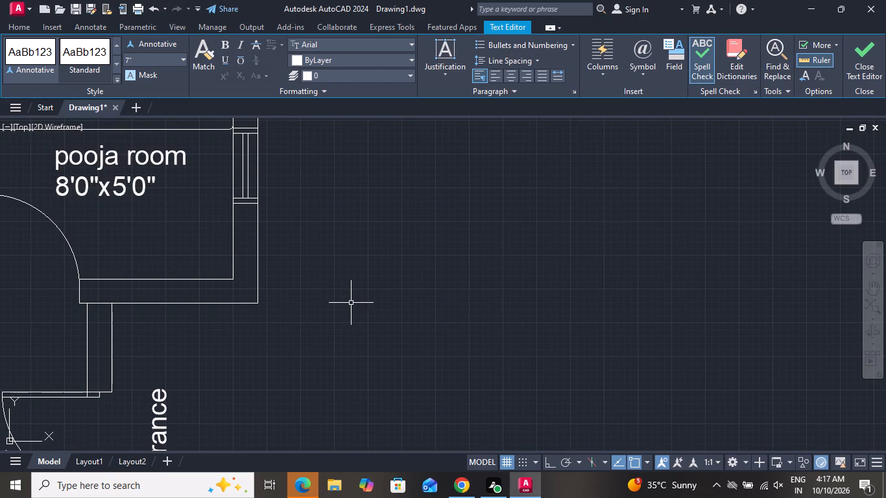
Copy the "north east" label into the small room beside the staircase and into the toilet room at the second plan's north-west corner.
scroll(361, 303, "down", 3)
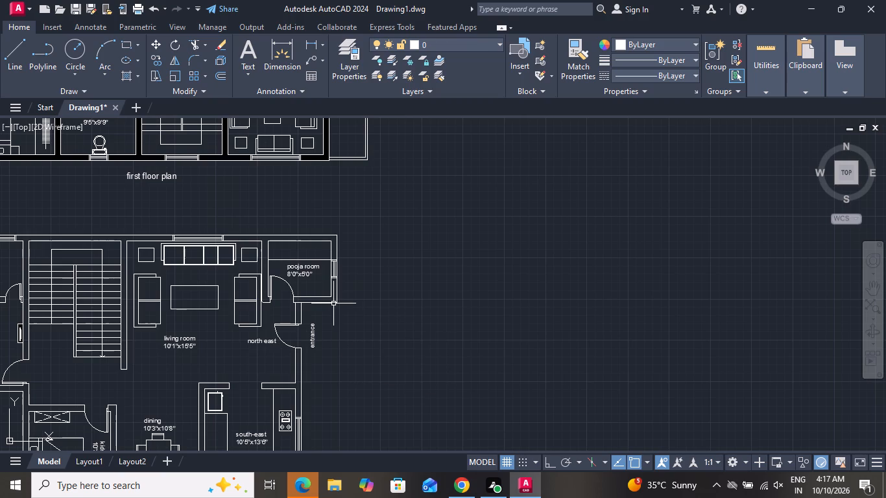
left_click(256, 340)
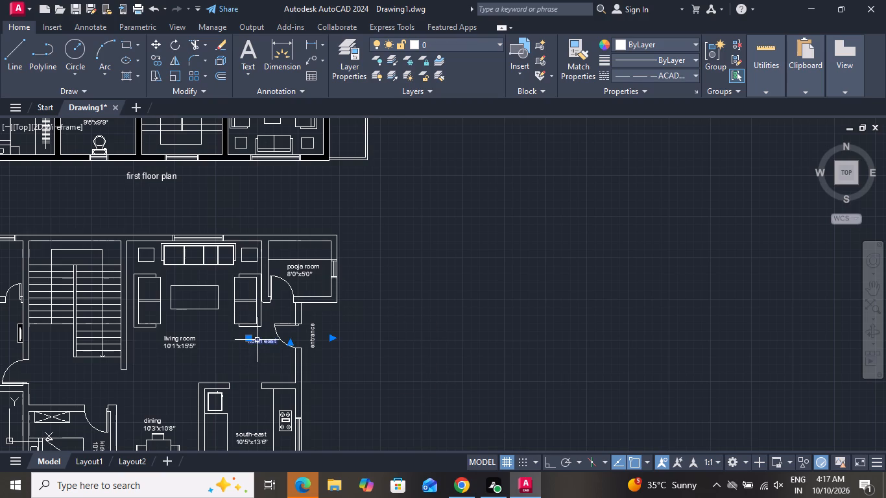
left_click(154, 57)
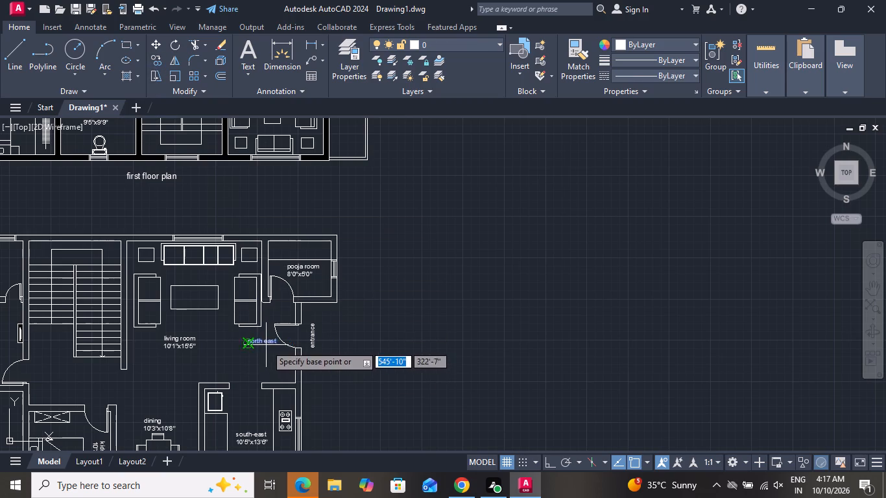
left_click(266, 345)
scroll(304, 283, "down", 2)
scroll(224, 274, "up", 1)
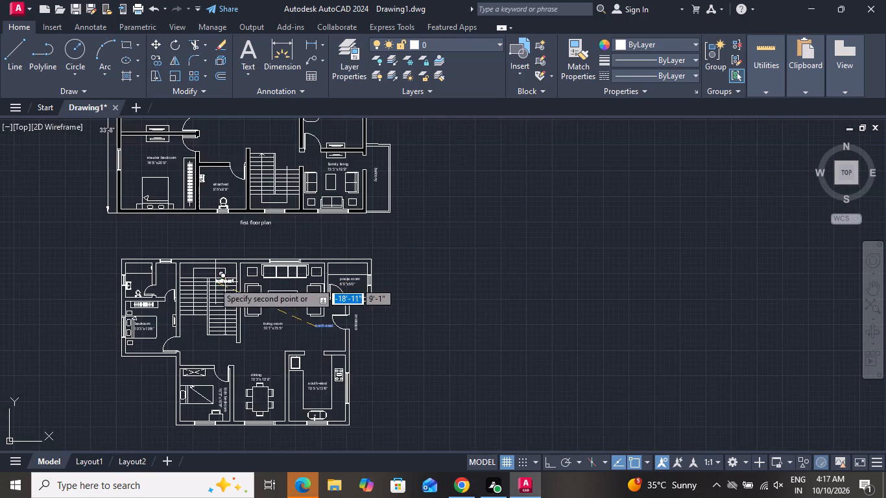
scroll(211, 282, "up", 3)
scroll(197, 268, "down", 1)
scroll(204, 267, "up", 1)
scroll(210, 267, "down", 1)
scroll(64, 283, "down", 2)
scroll(75, 281, "up", 1)
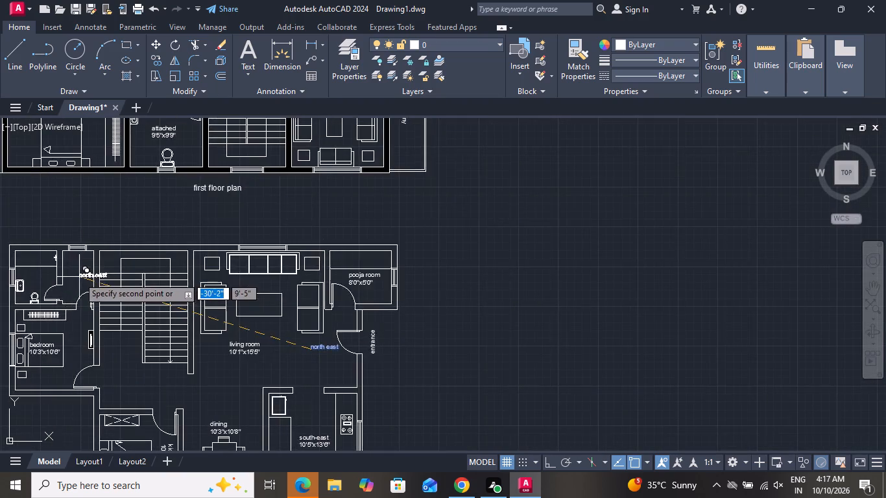
scroll(67, 277, "up", 3)
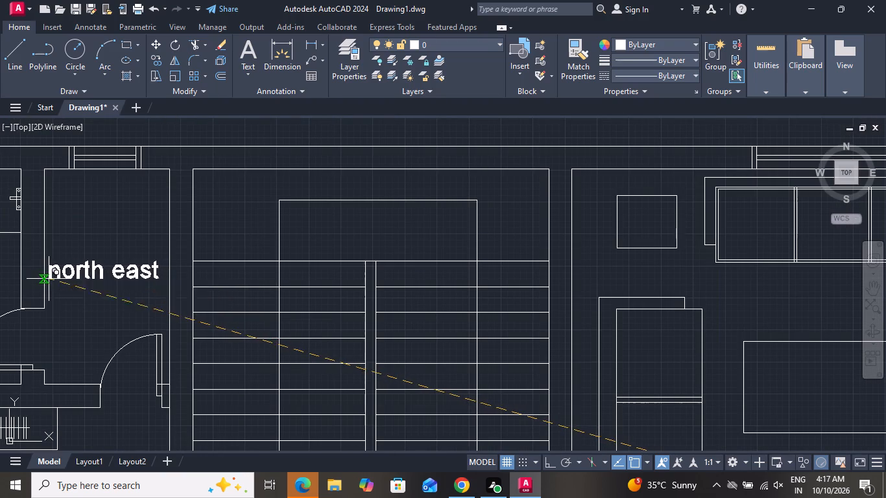
left_click(49, 279)
scroll(130, 292, "down", 2)
scroll(130, 292, "up", 1)
scroll(126, 287, "down", 1)
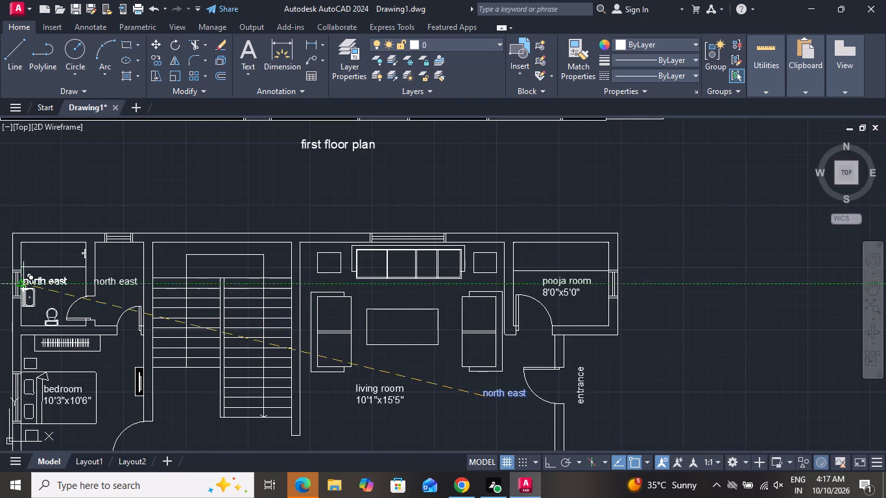
left_click(30, 291)
right_click(36, 290)
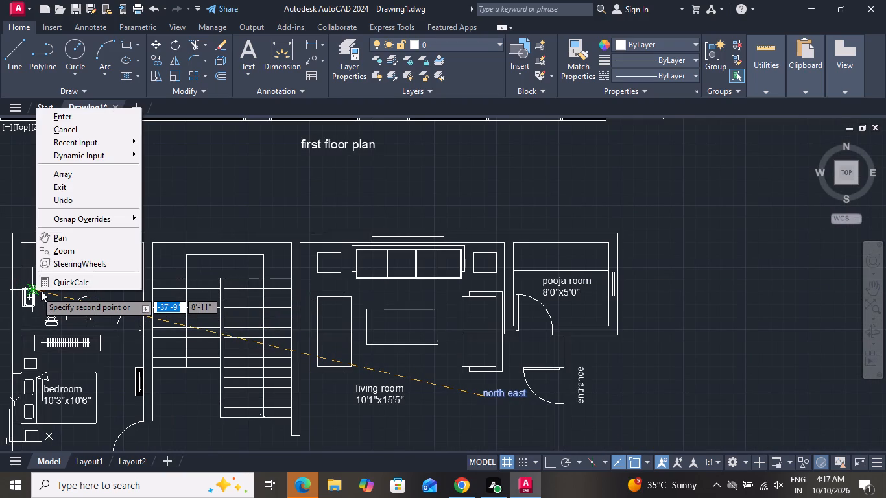
left_click(52, 134)
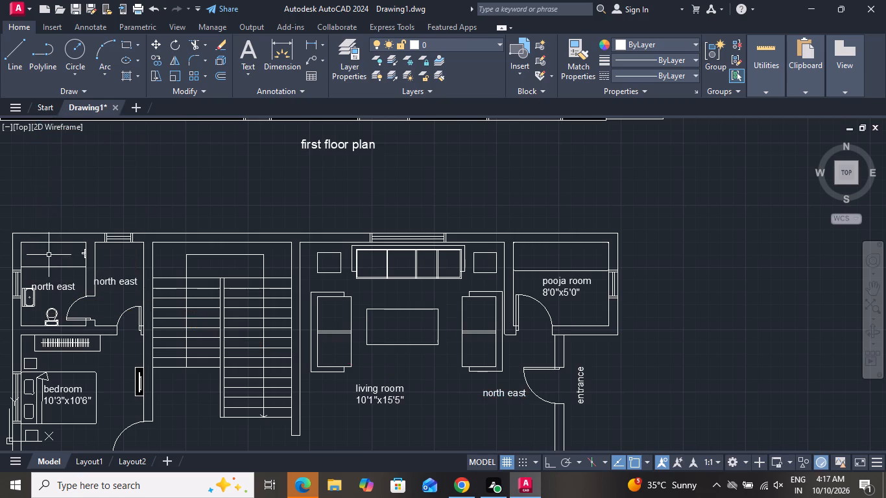
Replace the text of the copied label in the small room beside the staircase with "common bathroom" on two lines.
scroll(58, 281, "up", 1)
scroll(58, 282, "down", 1)
scroll(91, 285, "up", 1)
scroll(112, 283, "down", 1)
scroll(134, 279, "up", 1)
scroll(68, 319, "down", 1)
scroll(75, 320, "up", 1)
scroll(84, 320, "down", 3)
scroll(97, 314, "up", 7)
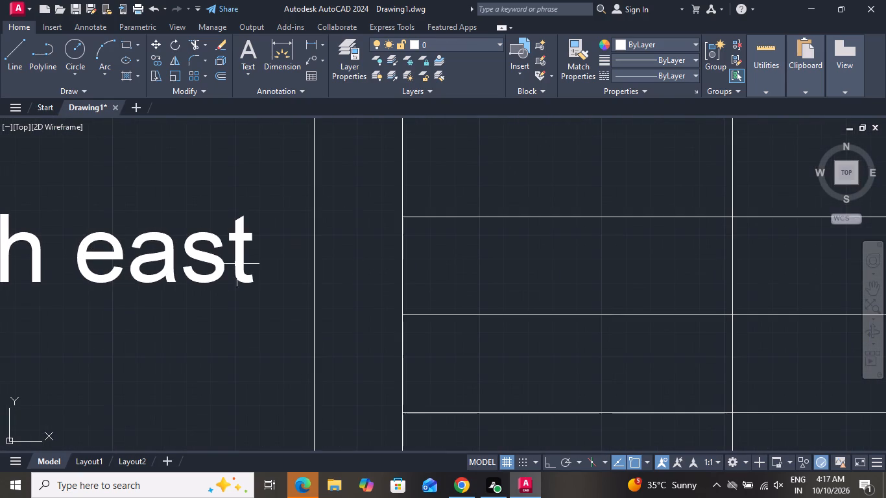
triple_click(239, 261)
left_click(237, 250)
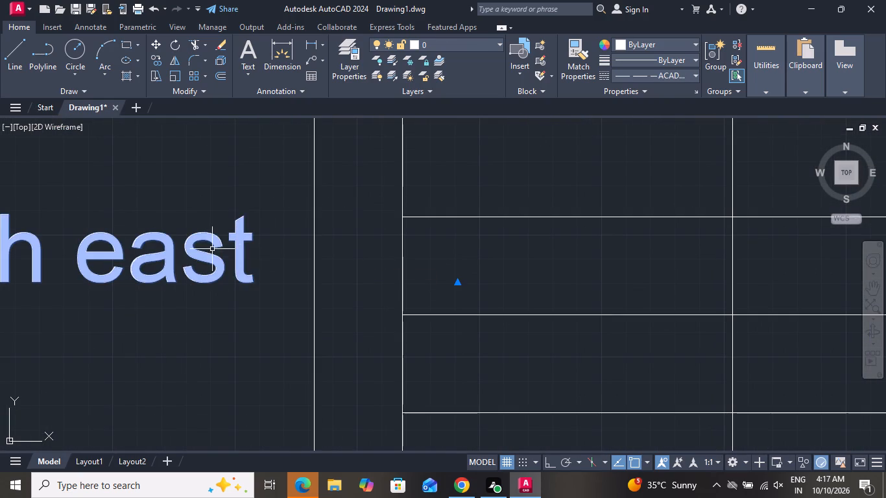
double_click(236, 245)
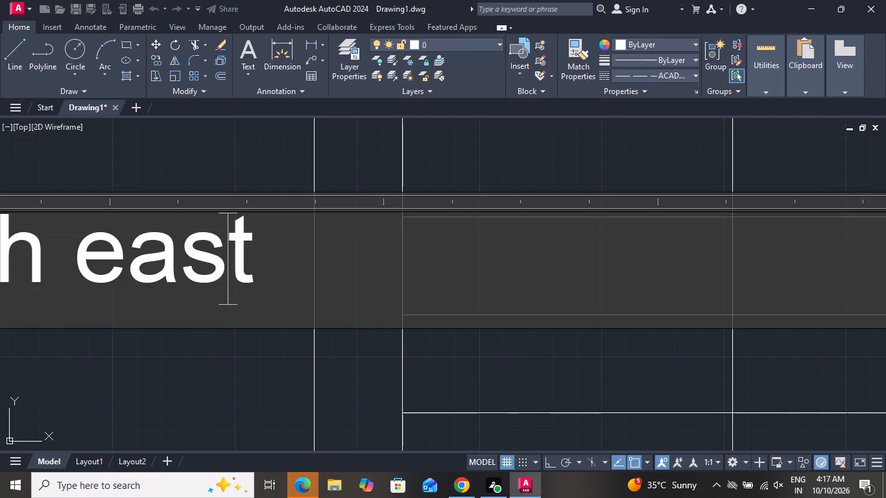
left_click(269, 248)
key("BackSpace")
key("BackSpace")
key("BackSpace")
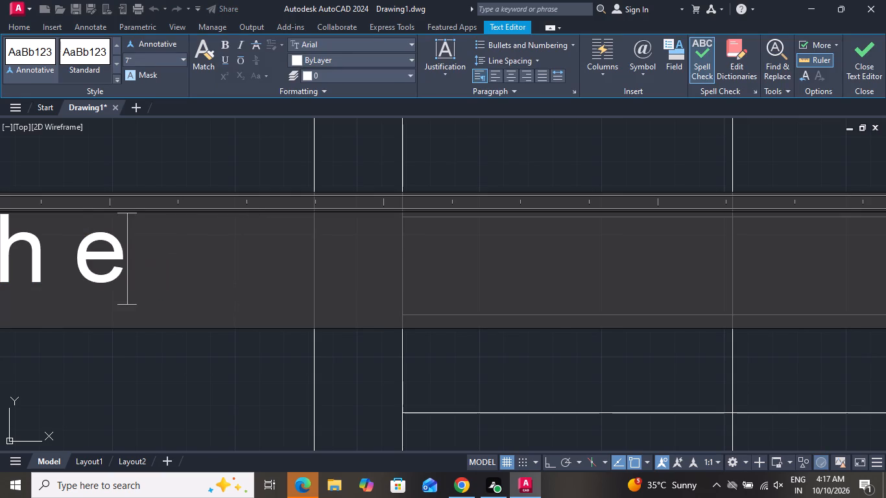
key("BackSpace")
key("BackSpace")
key("BackSpace")
key("BackSpace")
key("BackSpace")
key("BackSpace")
key("BackSpace")
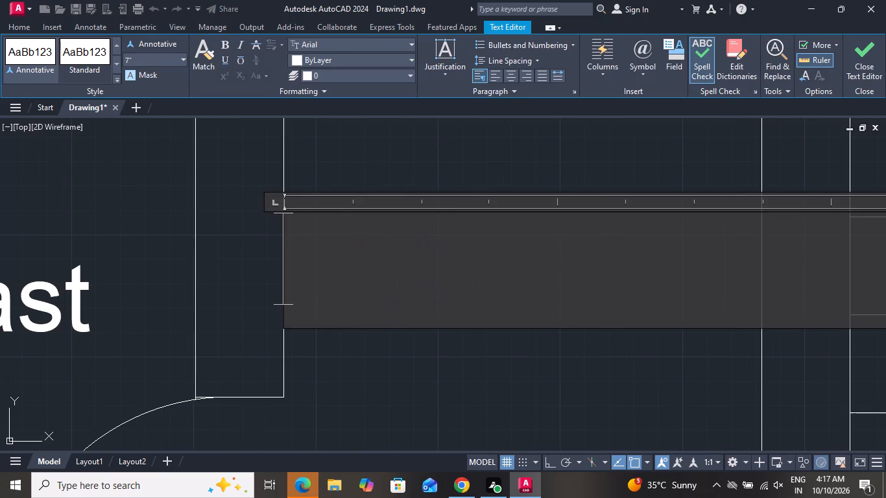
type("comm")
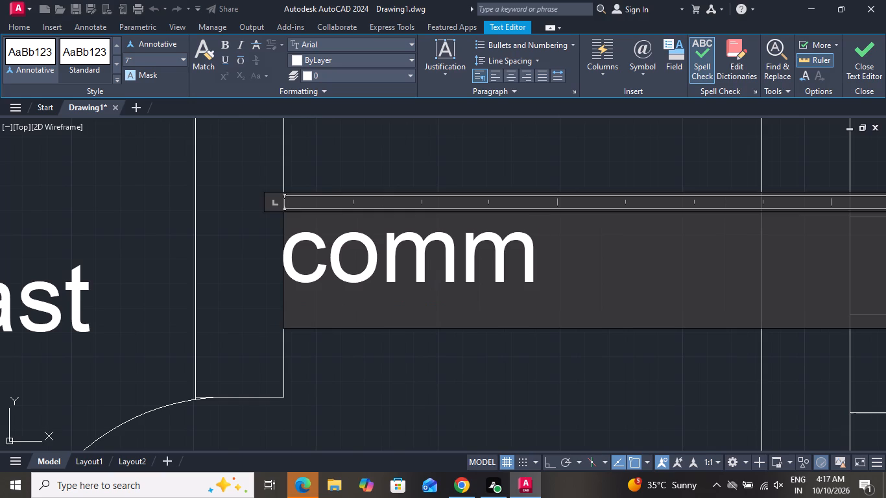
type("on")
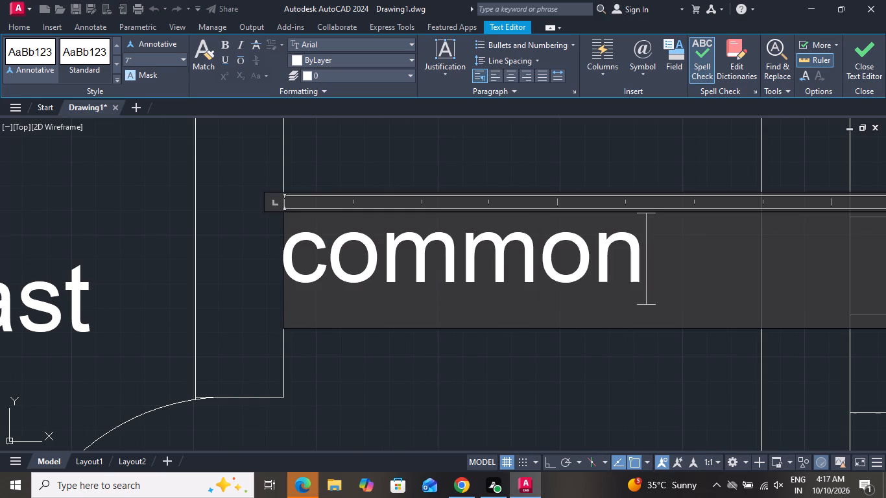
key("Return")
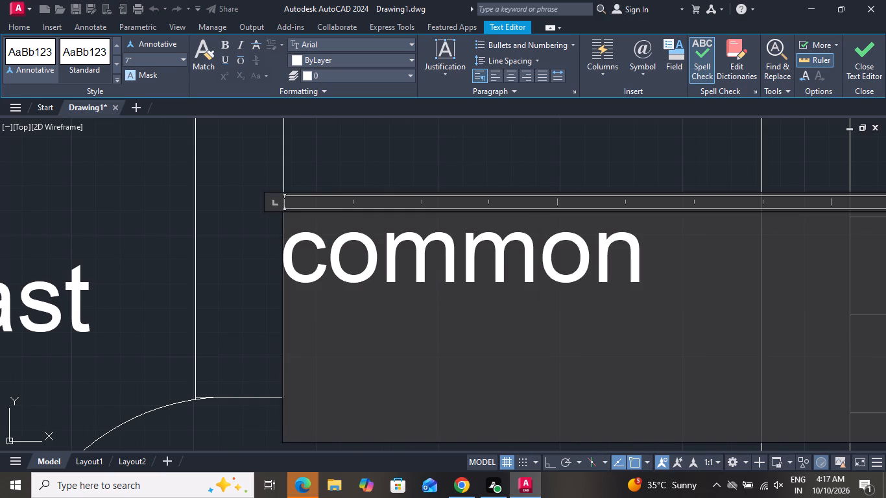
type("bathr")
type("oom")
key("Return")
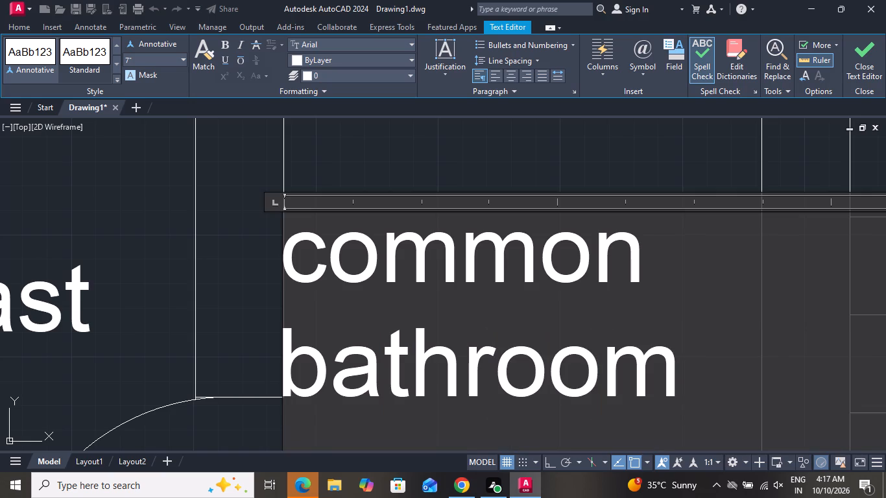
Add the size 4'0"x7'0" as a third line of the "common bathroom" label.
scroll(306, 292, "down", 1)
scroll(314, 289, "up", 1)
scroll(323, 281, "down", 1)
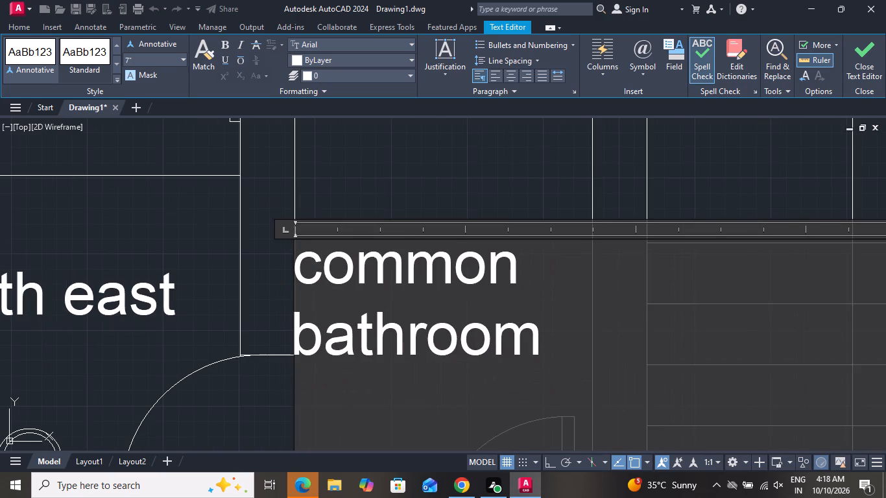
key("4")
type("'0")
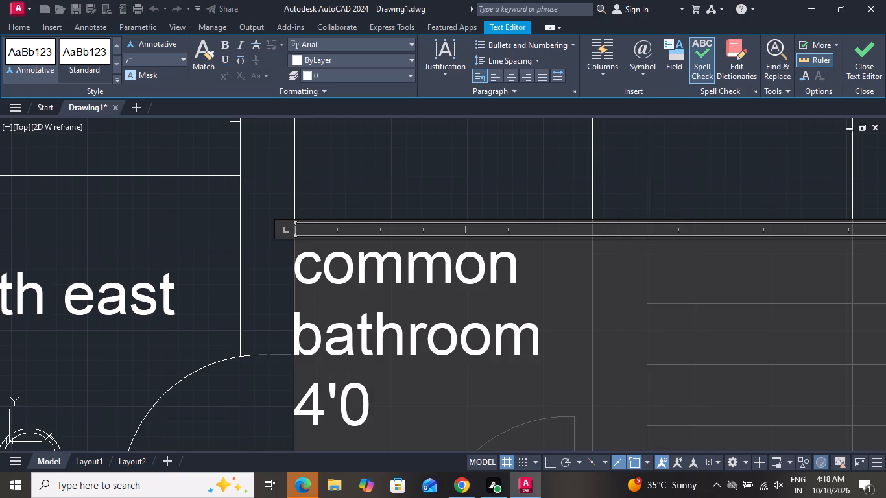
key("shift+quotedbl")
key("x")
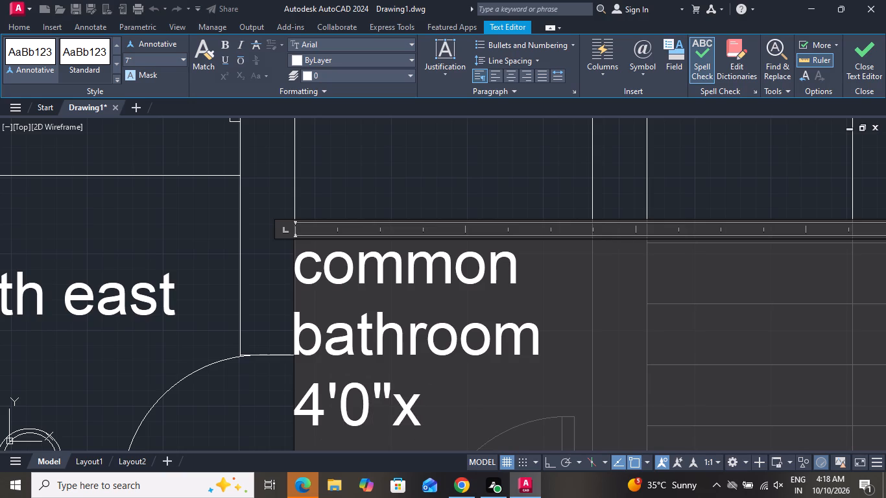
type("7'")
key("0")
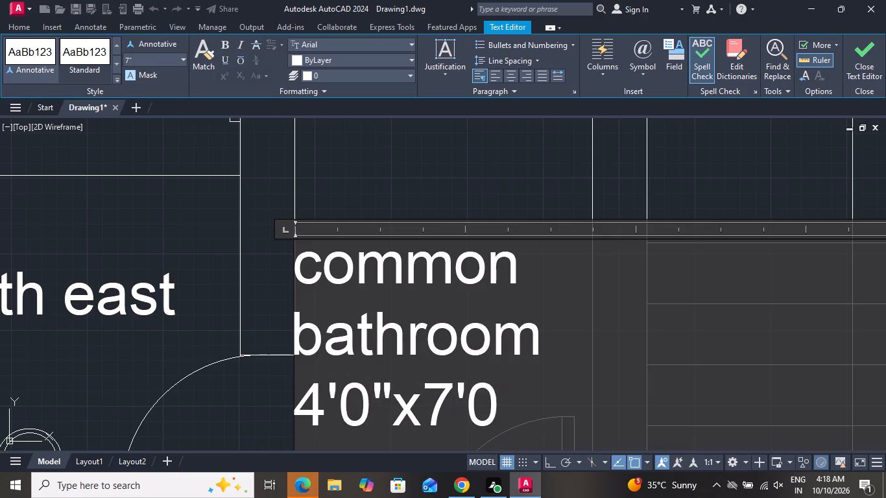
key("shift+quotedbl")
left_click(553, 182)
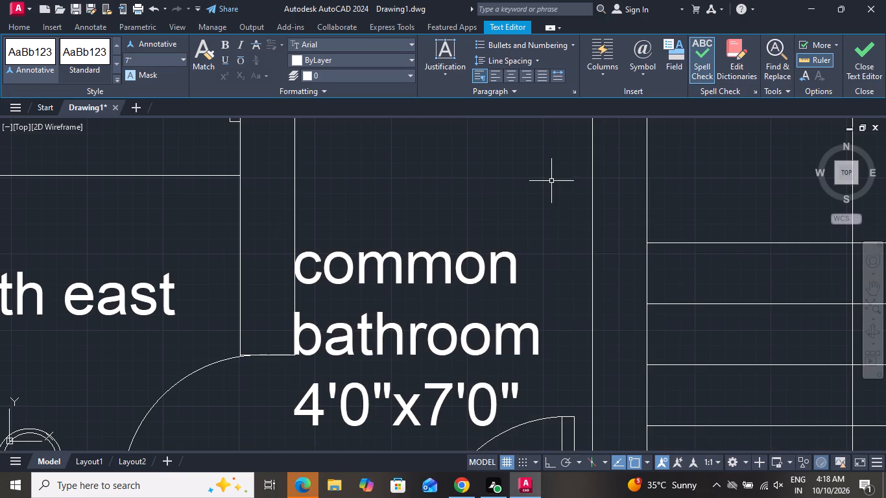
Move the "common bathroom" label slightly north and east, clear of the walls and door of its room.
left_click(487, 263)
left_click(421, 269)
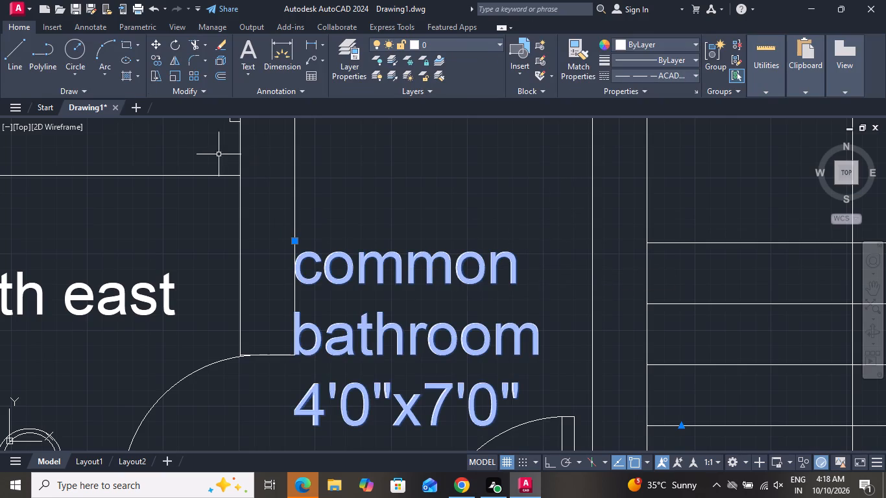
left_click(158, 39)
left_click(395, 285)
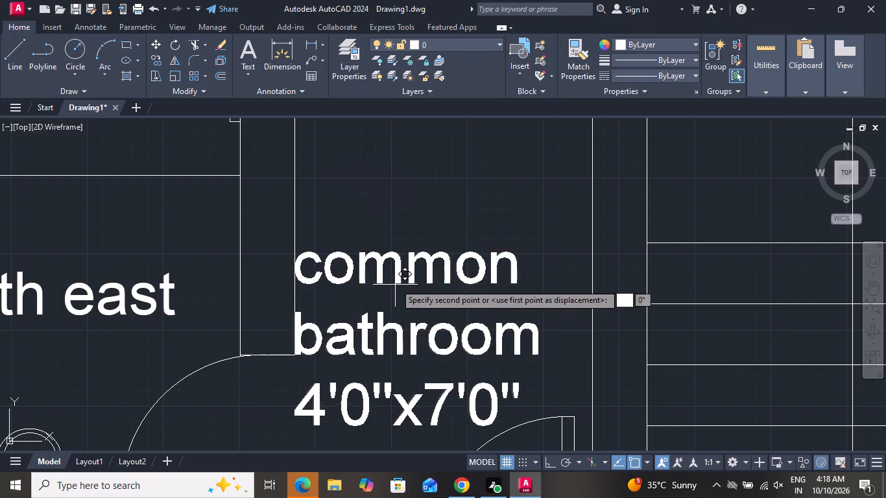
left_click(433, 169)
Replace the "north east" label in the second plan's north-west toilet room with "bathot".
scroll(420, 263, "down", 2)
scroll(420, 264, "up", 1)
scroll(423, 256, "down", 1)
scroll(425, 256, "up", 1)
scroll(425, 256, "down", 1)
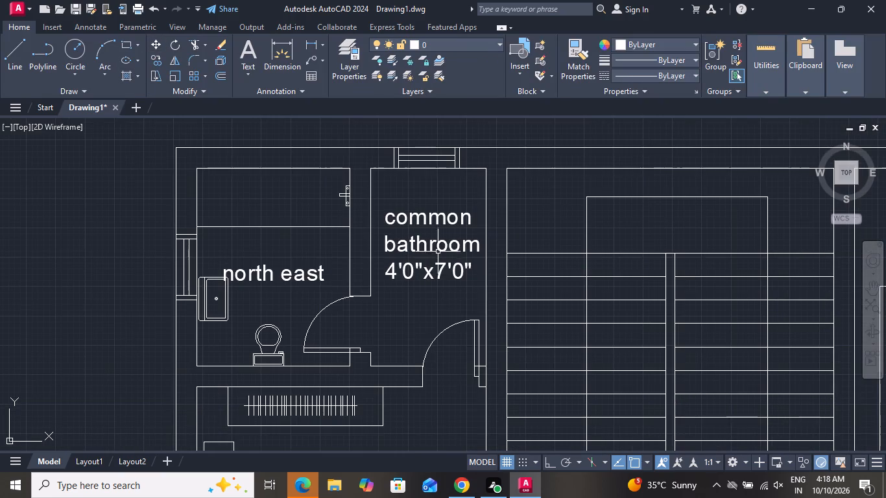
scroll(289, 273, "up", 1)
scroll(289, 273, "down", 1)
scroll(309, 272, "up", 1)
scroll(322, 269, "down", 1)
scroll(322, 269, "up", 2)
double_click(321, 269)
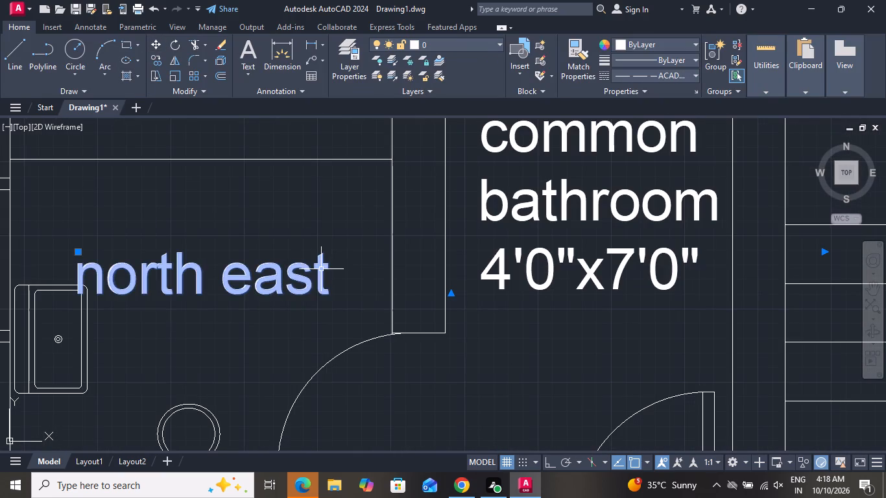
double_click(324, 266)
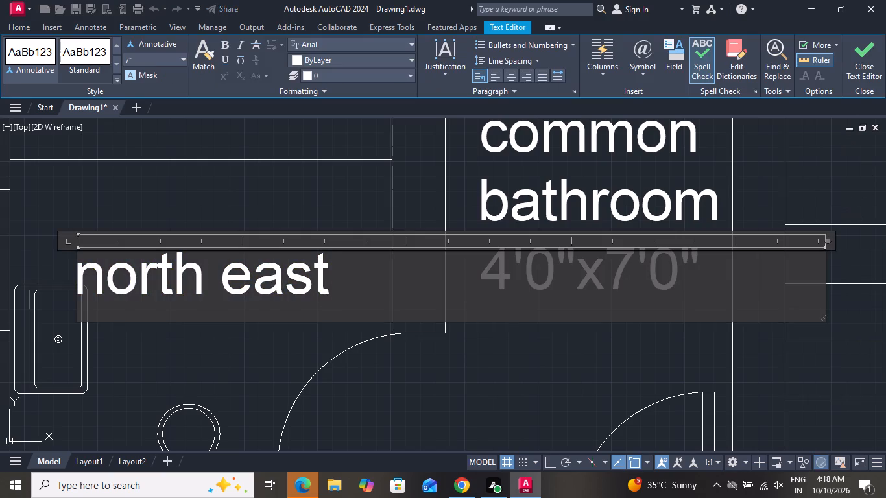
left_click(348, 271)
key("BackSpace")
key("BackSpace")
key("BackSpace")
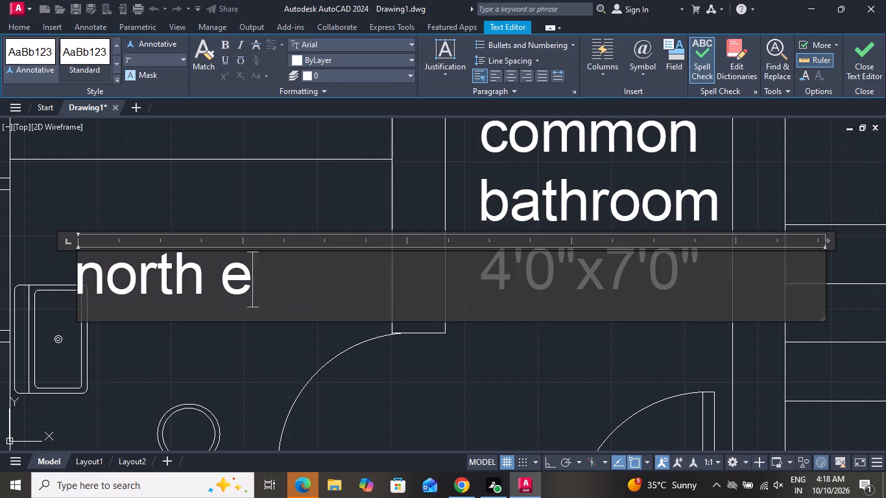
key("BackSpace")
key("BackSpace")
key("BackSpace")
key("BackSpace")
key("BackSpace")
key("BackSpace")
key("BackSpace")
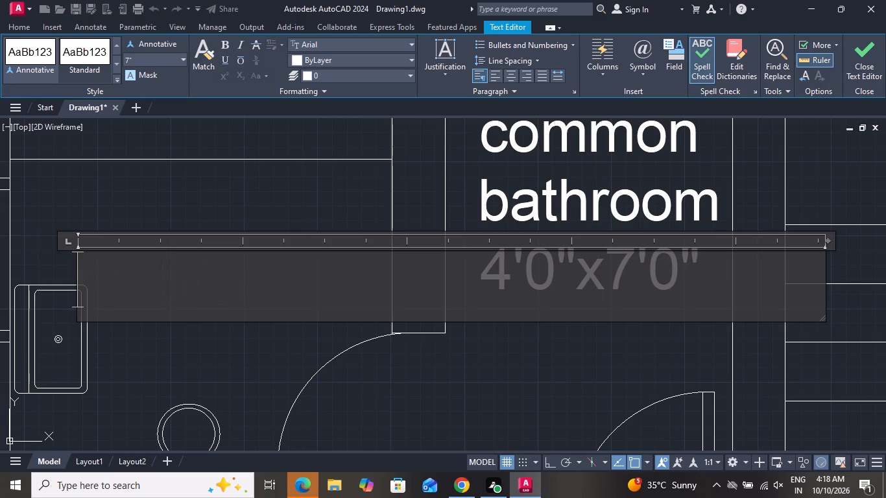
type("bat")
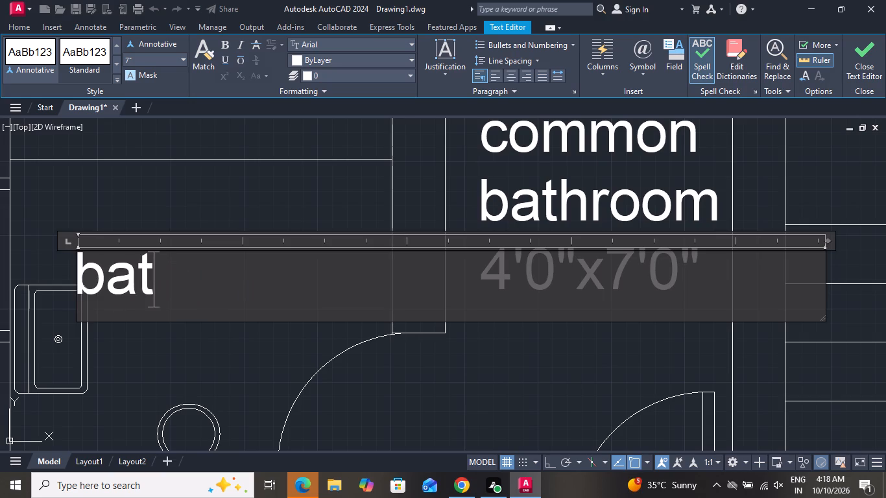
type("hot")
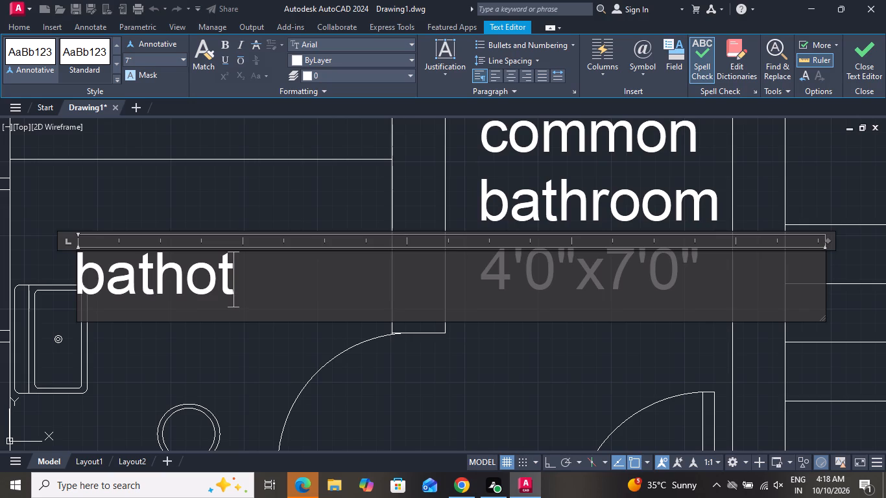
left_click(247, 336)
Review the second plan's room labels and the overall layout of both floor plans.
scroll(289, 314, "down", 2)
scroll(326, 298, "up", 1)
scroll(347, 291, "down", 1)
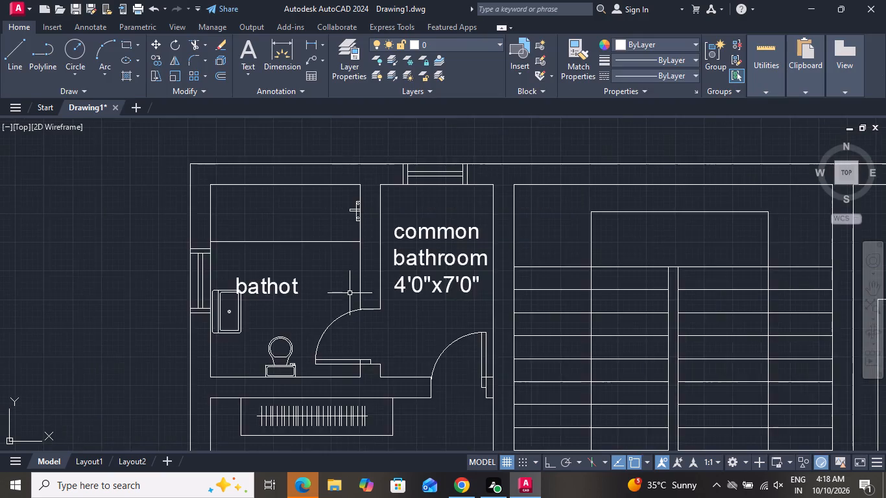
scroll(350, 292, "up", 1)
scroll(350, 291, "down", 4)
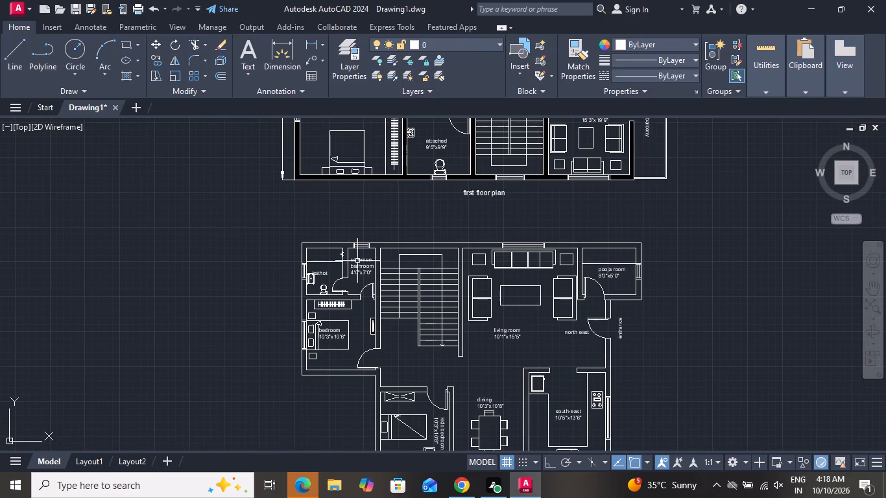
scroll(361, 257, "down", 3)
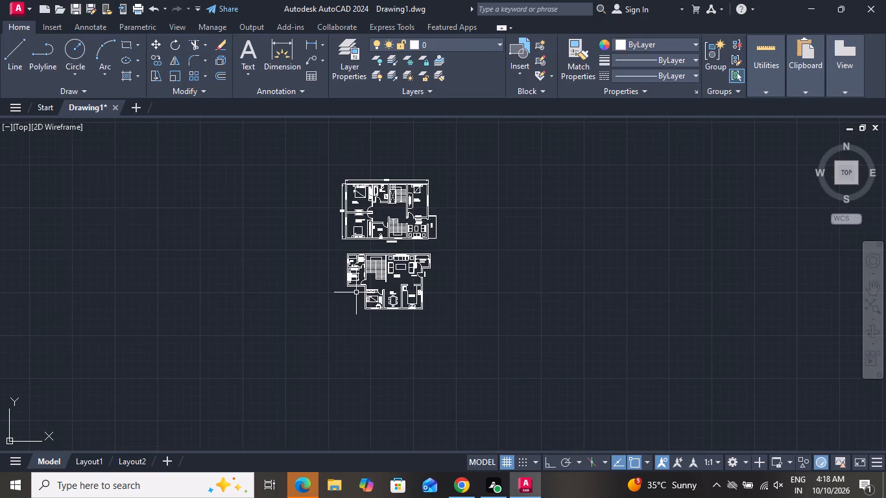
scroll(355, 294, "up", 2)
scroll(356, 291, "down", 1)
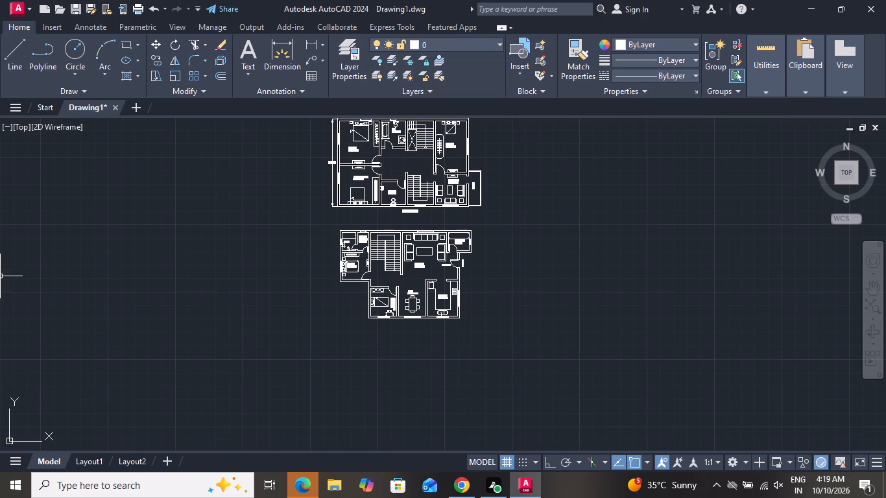
Start a boundary line at the pooja room's outer south-east corner and, with Ortho on, run it straight south past the second plan's south wall.
left_click(8, 63)
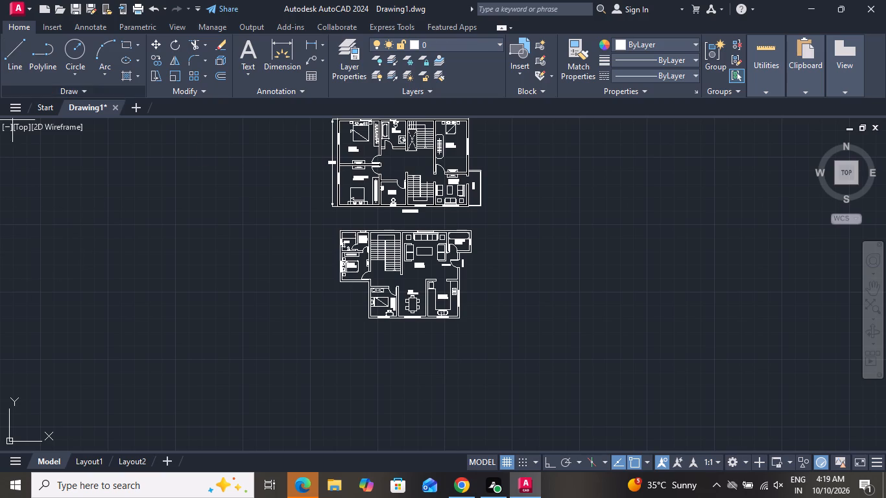
scroll(459, 204, "up", 3)
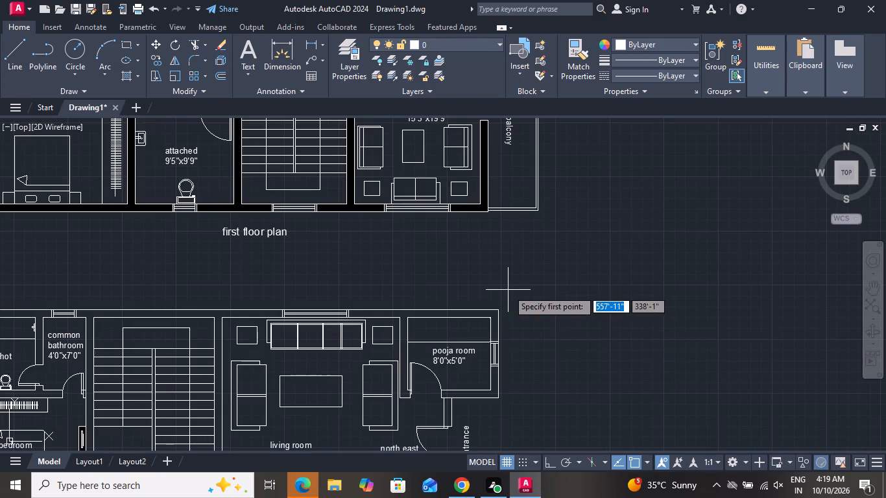
scroll(517, 344, "down", 2)
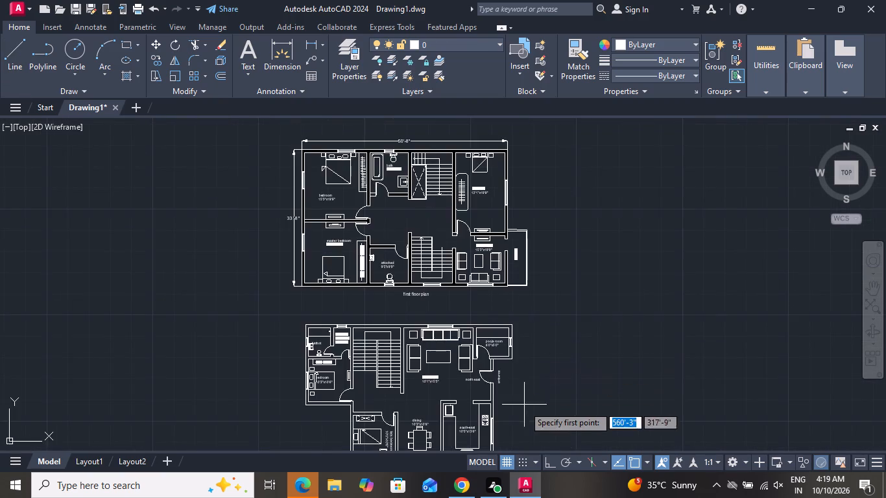
scroll(524, 406, "up", 2)
scroll(490, 285, "up", 2)
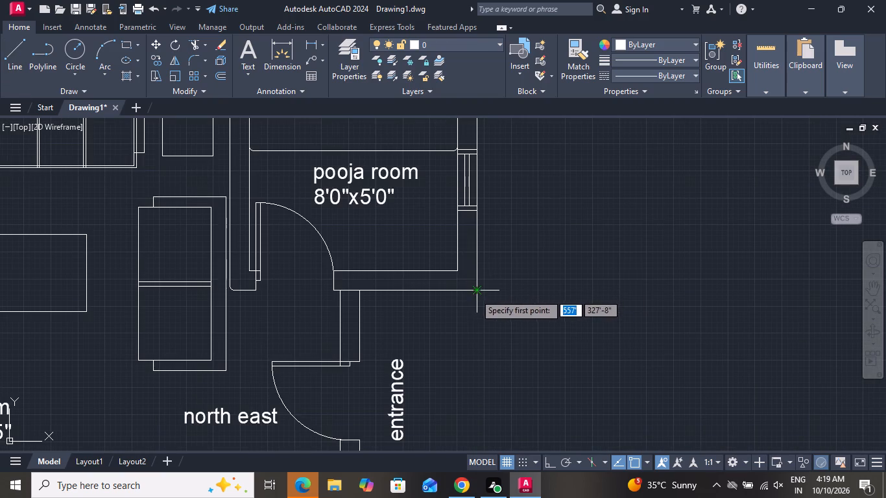
left_click(475, 294)
scroll(476, 327, "down", 2)
scroll(476, 327, "up", 1)
scroll(476, 326, "down", 3)
scroll(477, 300, "up", 1)
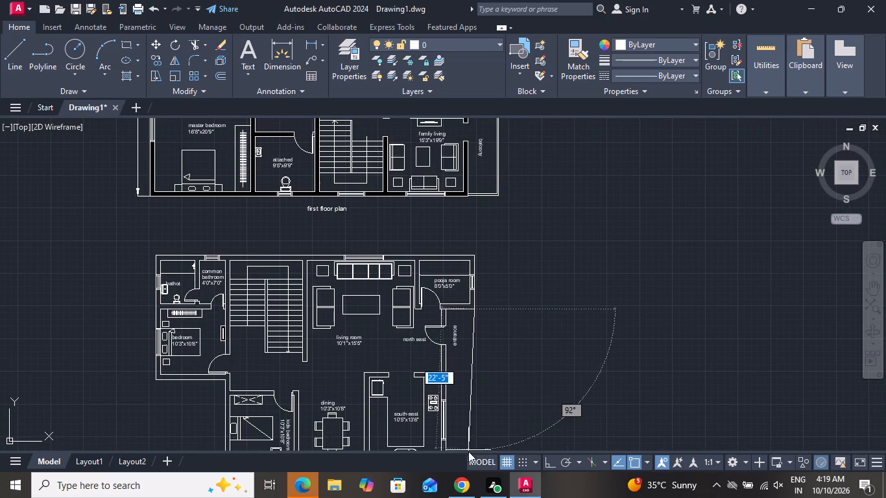
scroll(484, 398, "down", 3)
scroll(484, 398, "up", 1)
left_click(547, 458)
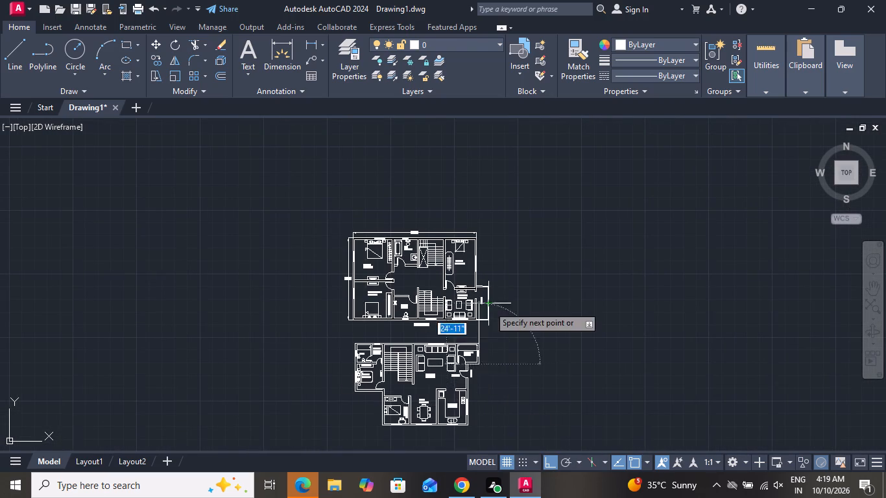
scroll(489, 305, "down", 3)
scroll(480, 361, "up", 3)
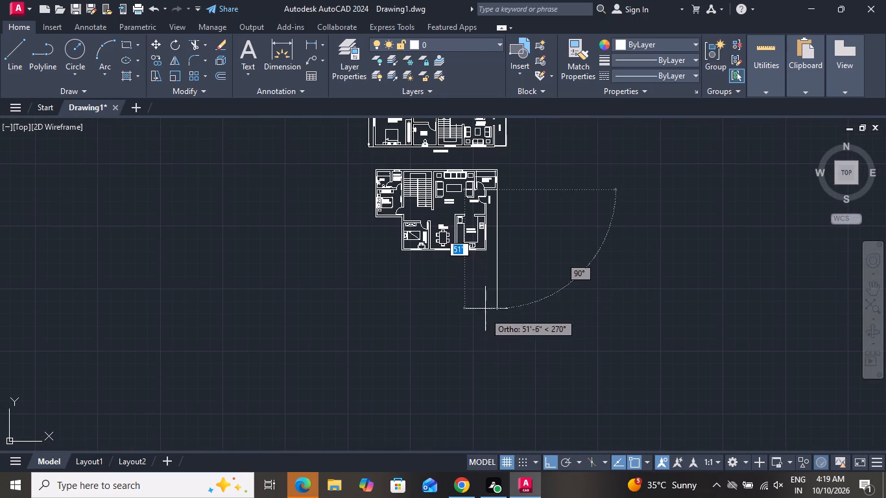
left_click(493, 270)
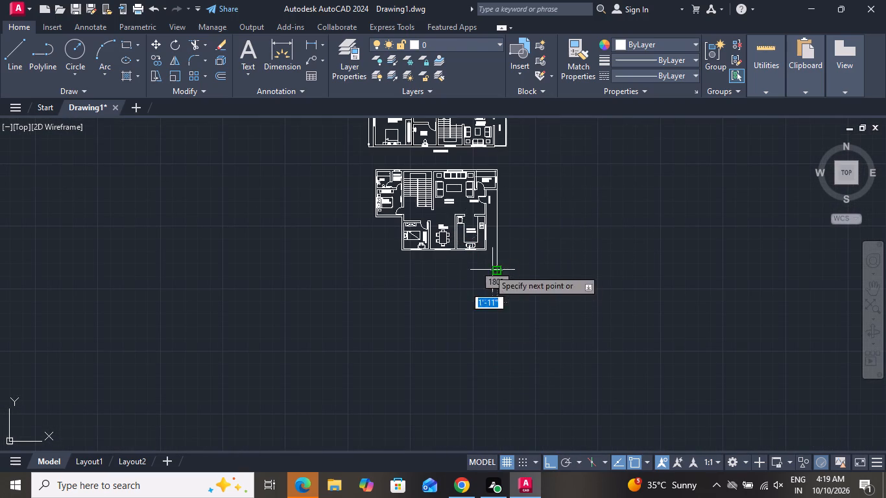
Continue the boundary about 57' west, about 42' north to the north wall's level, and east to the second plan's north-west corner.
left_click(362, 259)
scroll(364, 170, "up", 4)
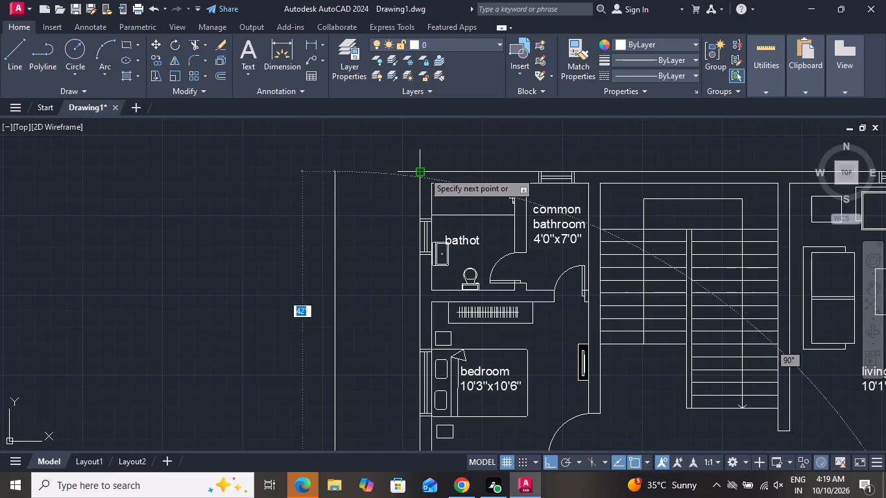
left_click(335, 174)
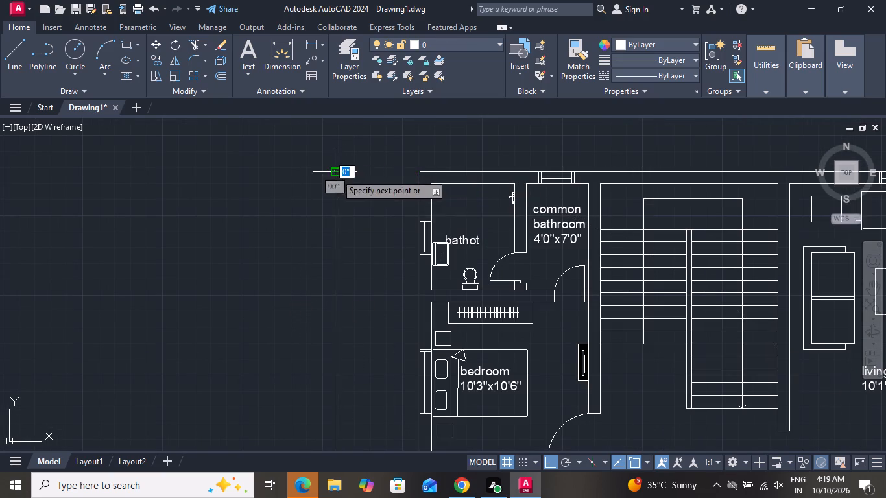
left_click(420, 173)
right_click(422, 174)
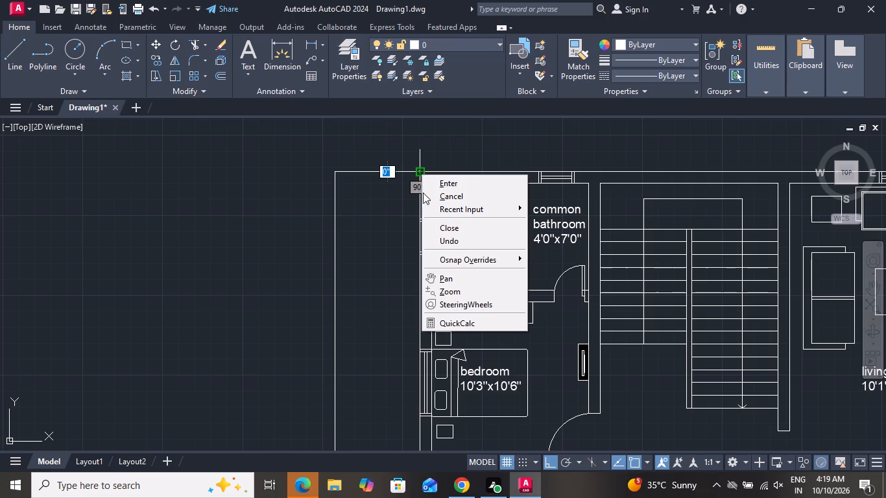
left_click(445, 193)
Examine the first floor plan's layout and its balcony's double outline, along with the new boundary around the second plan.
scroll(406, 178, "down", 4)
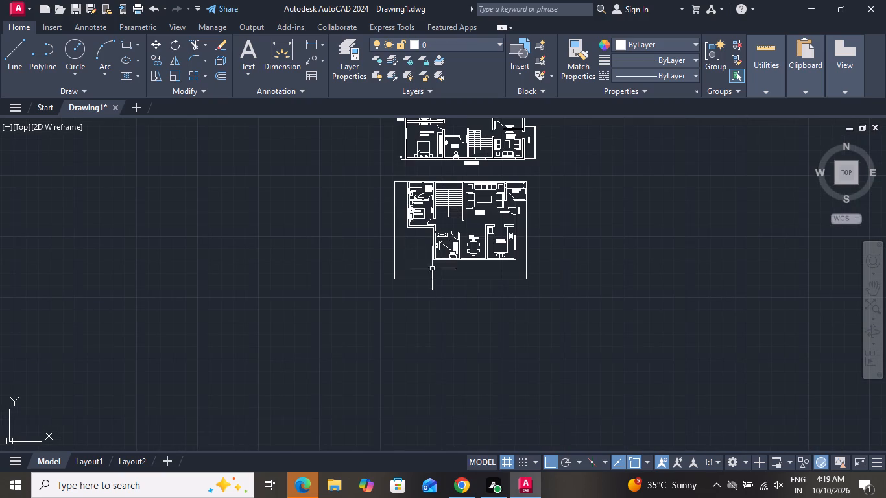
scroll(454, 327, "down", 1)
scroll(472, 165, "up", 4)
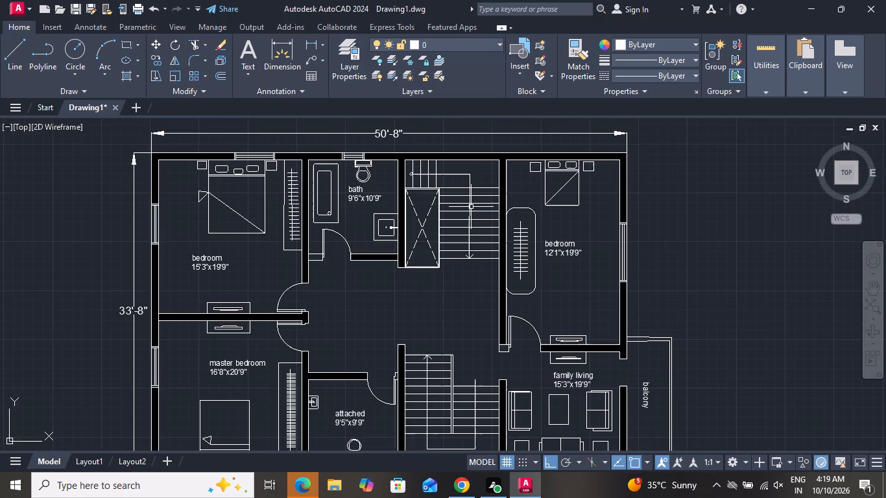
scroll(473, 216, "down", 1)
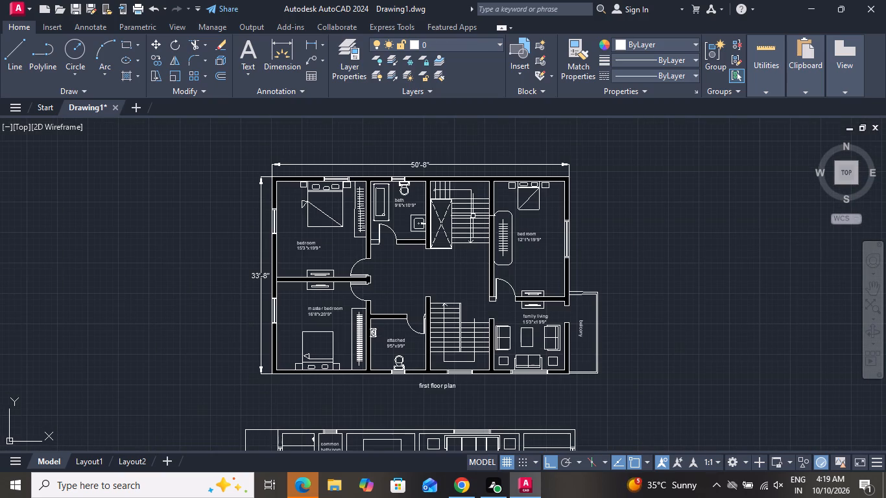
scroll(588, 296, "down", 1)
scroll(589, 296, "up", 4)
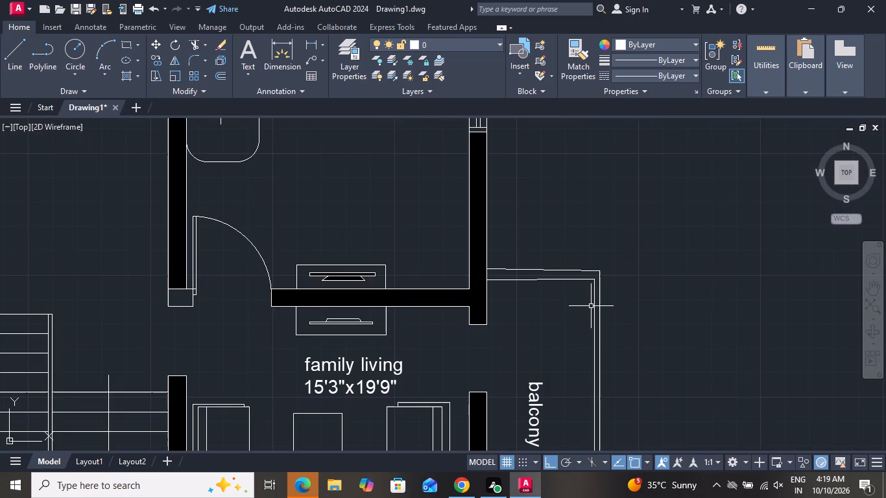
scroll(591, 306, "down", 5)
scroll(588, 440, "down", 1)
scroll(588, 440, "up", 1)
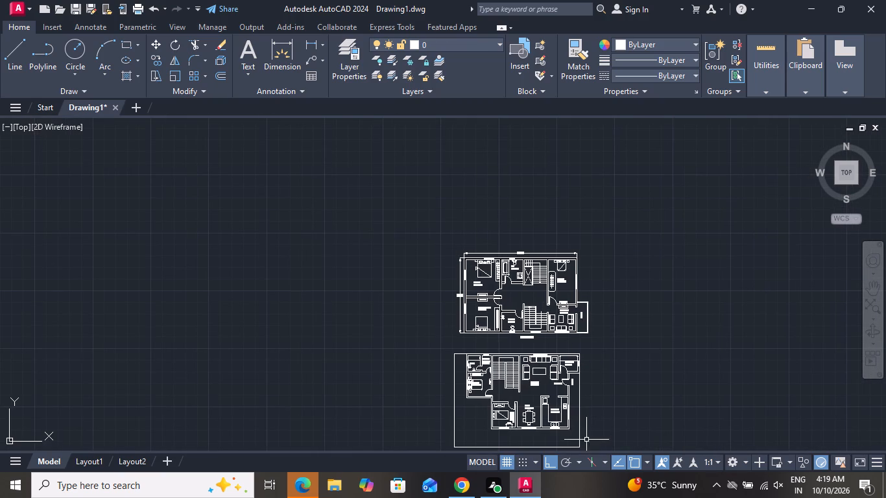
Draw a second line just inside the east boundary, from the pooja room's outer south wall edge south to just above the boundary's south-east corner.
left_click(23, 64)
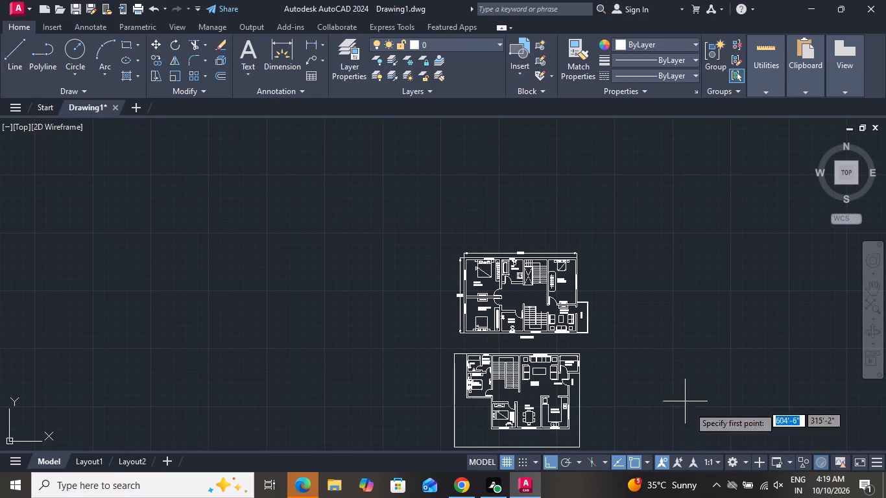
scroll(648, 415, "up", 2)
scroll(622, 410, "down", 1)
scroll(555, 359, "up", 3)
scroll(481, 337, "up", 2)
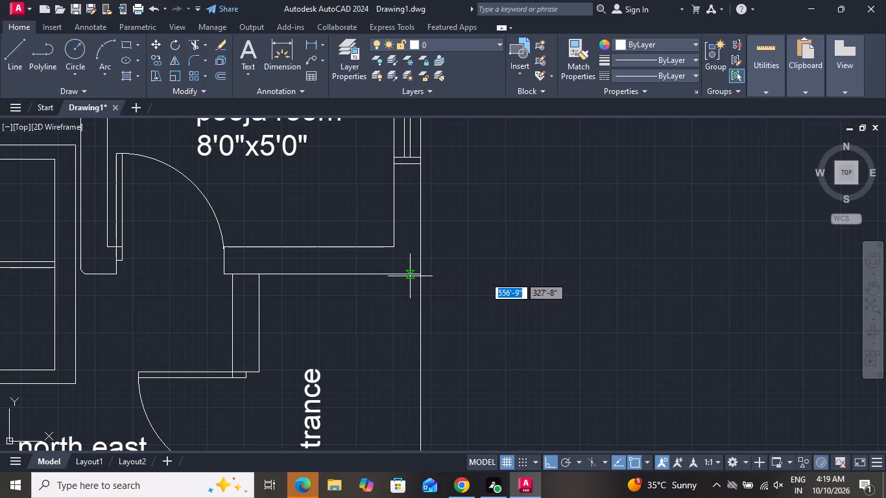
left_click(410, 274)
scroll(394, 352, "down", 1)
scroll(395, 349, "up", 1)
scroll(395, 348, "down", 3)
scroll(397, 343, "up", 1)
scroll(397, 344, "down", 2)
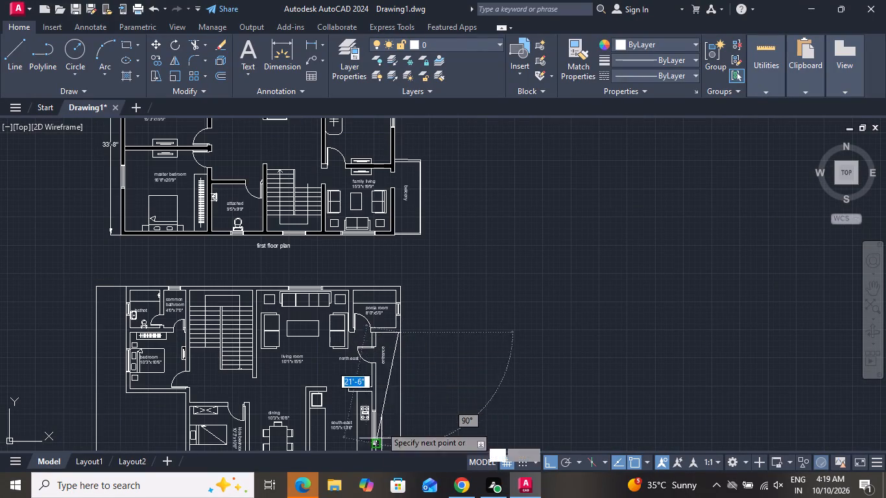
scroll(381, 350, "down", 4)
scroll(394, 385, "up", 3)
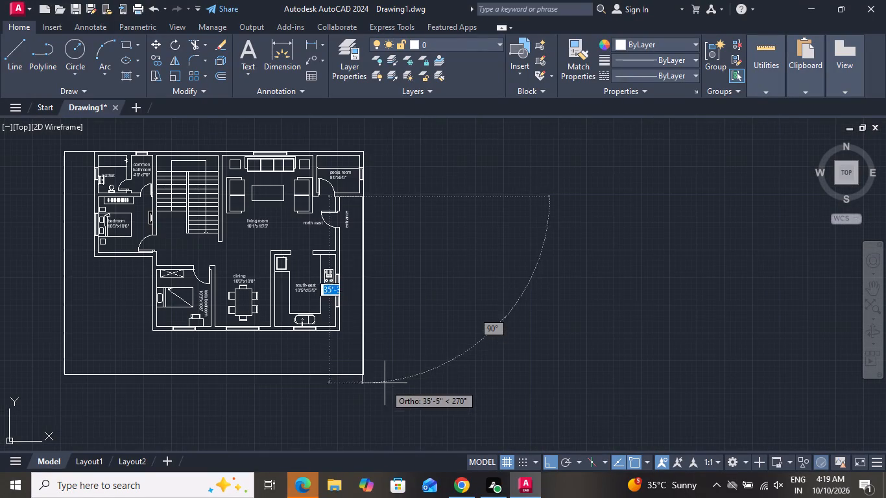
scroll(361, 359, "up", 3)
scroll(361, 359, "down", 1)
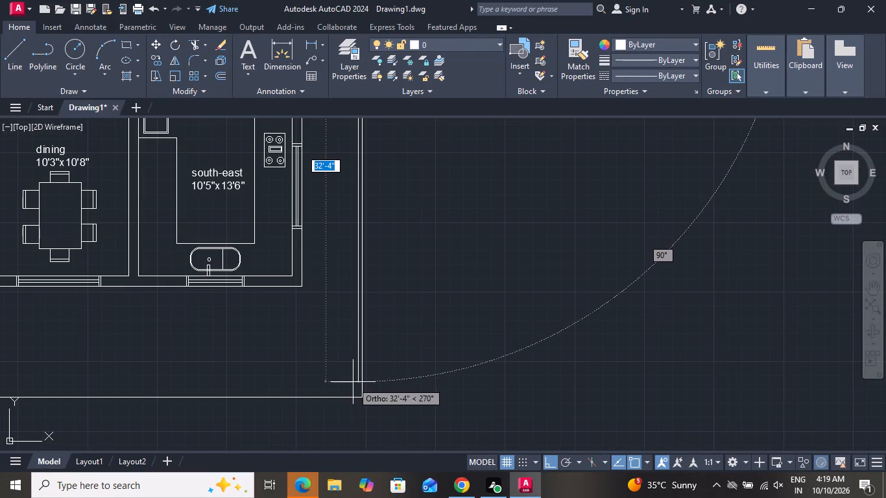
left_click(357, 388)
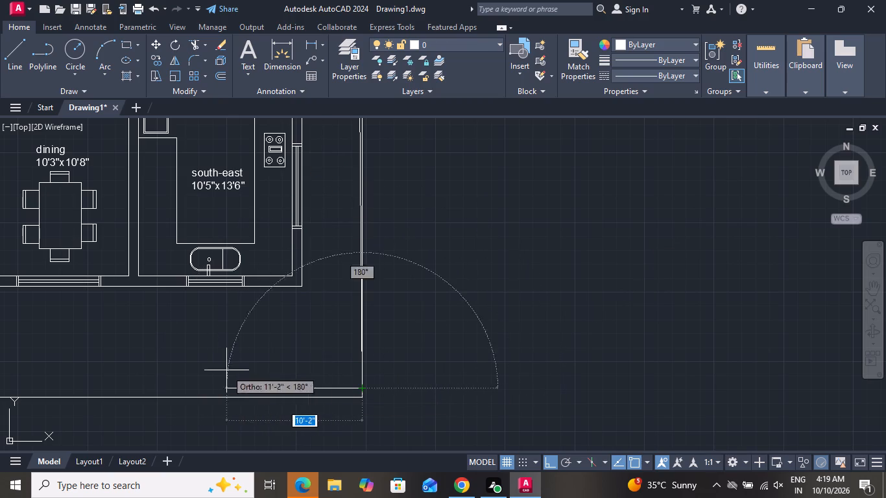
right_click(281, 371)
left_click(316, 249)
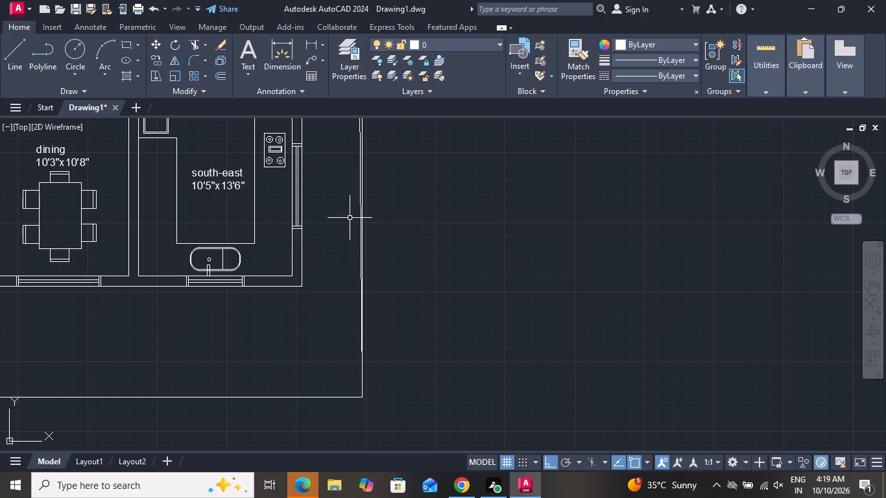
scroll(373, 247, "up", 4)
scroll(370, 272, "down", 3)
scroll(348, 152, "up", 3)
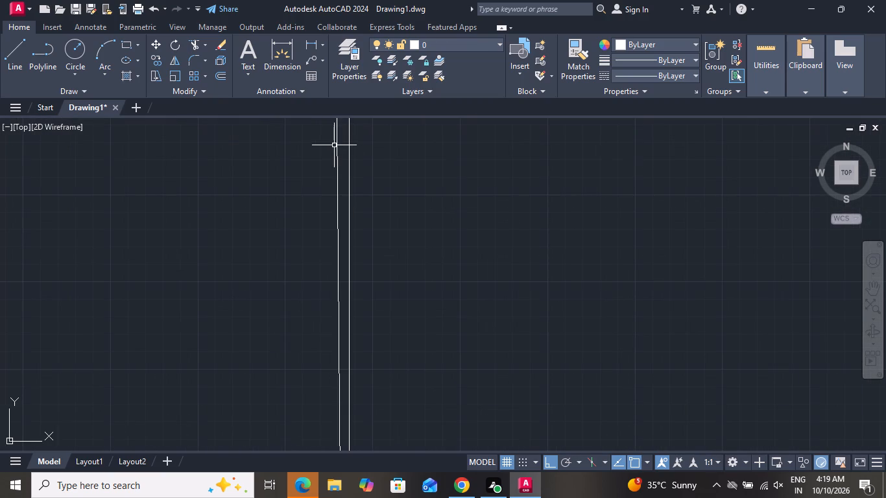
Delete the slanted second line just inside the east boundary of the second plan.
left_click(333, 145)
left_click(333, 142)
left_click(337, 132)
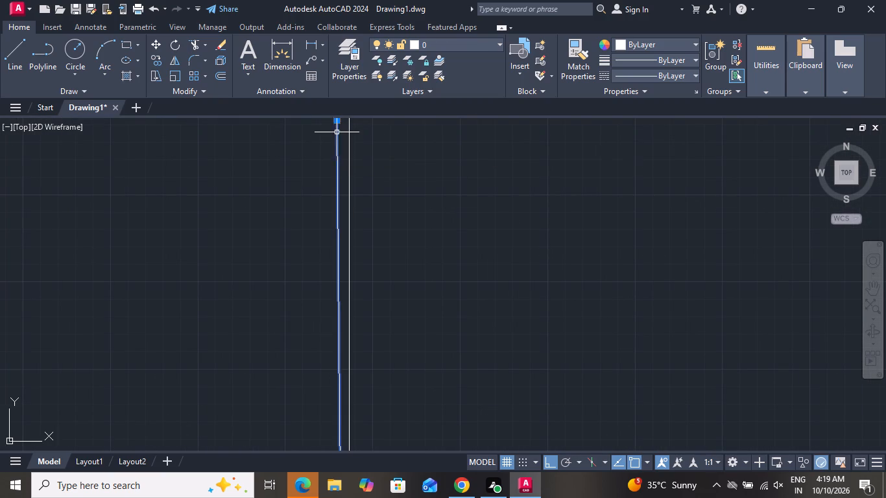
left_click(326, 155)
key("Delete")
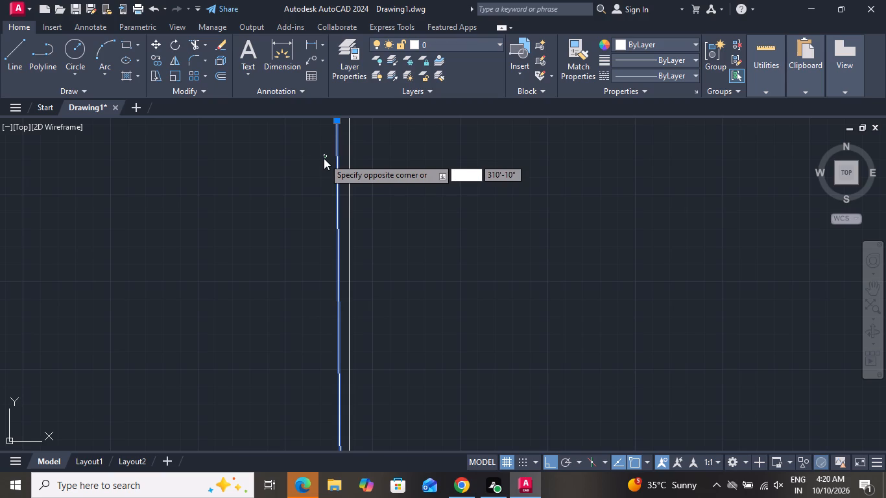
key("Delete")
key("Delete")
scroll(105, 404, "up", 1)
right_click(9, 383)
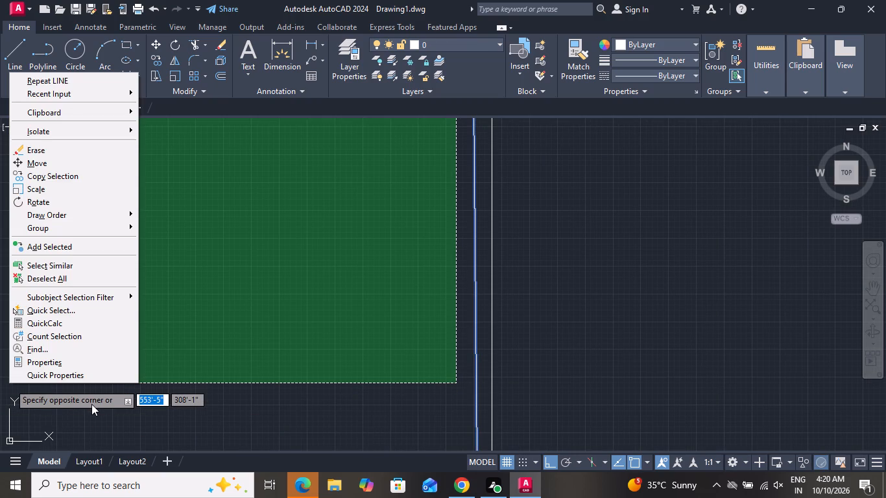
key("Escape")
key("Escape")
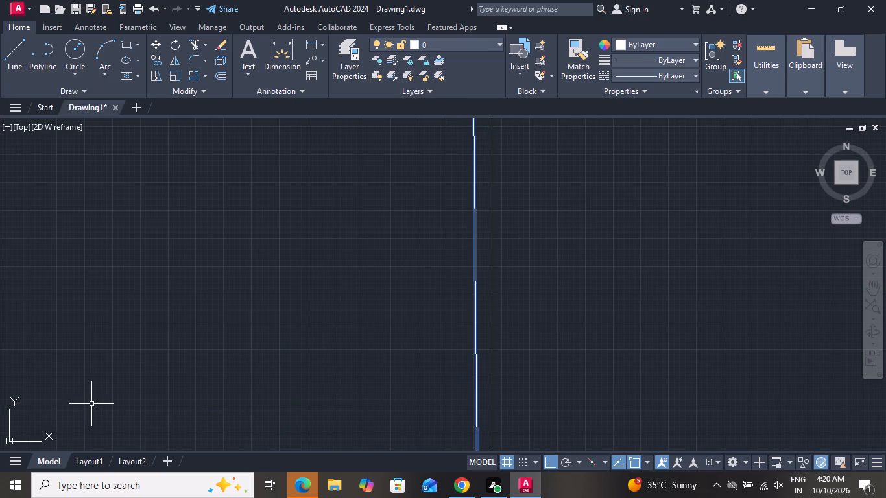
key("Delete")
Offset the second plan's east, south and west boundary lines 6" inward.
scroll(162, 393, "down", 6)
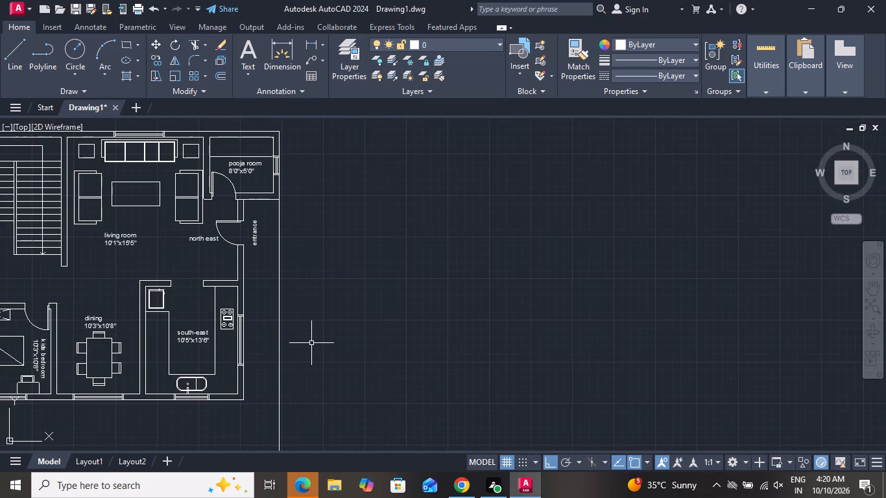
type("o 8")
key("BackSpace")
key("6")
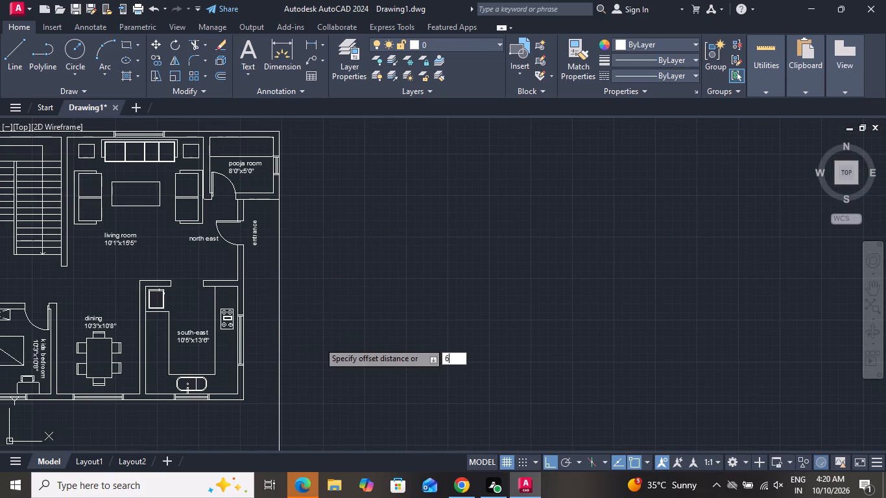
key("shift+quotedbl")
key("Return")
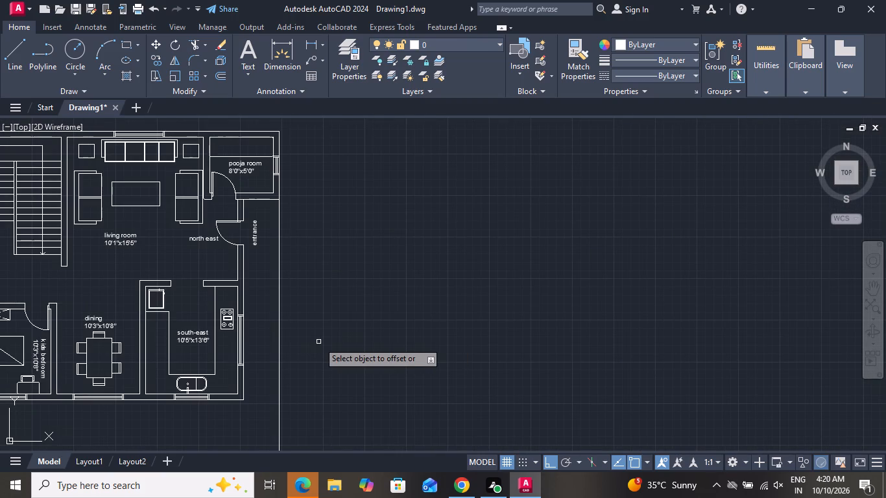
left_click(280, 361)
left_click(272, 364)
scroll(307, 294, "down", 3)
scroll(289, 329, "up", 1)
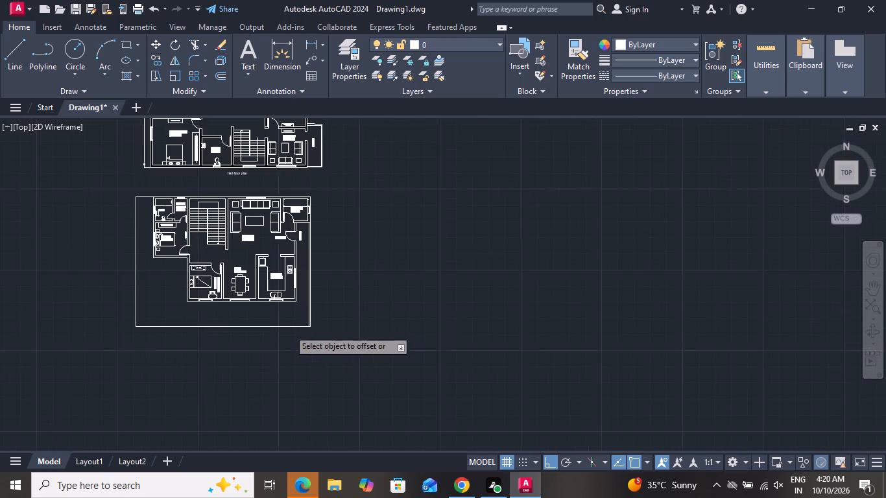
scroll(289, 329, "up", 1)
left_click(289, 329)
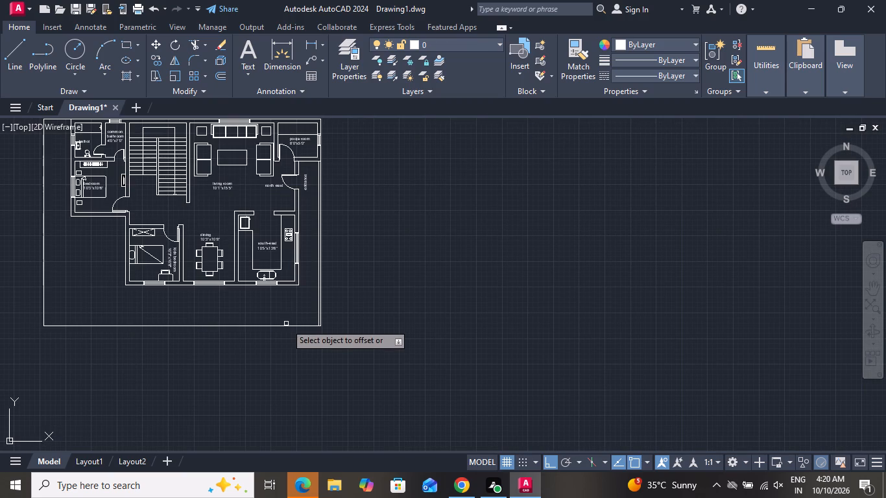
left_click(285, 326)
left_click(287, 311)
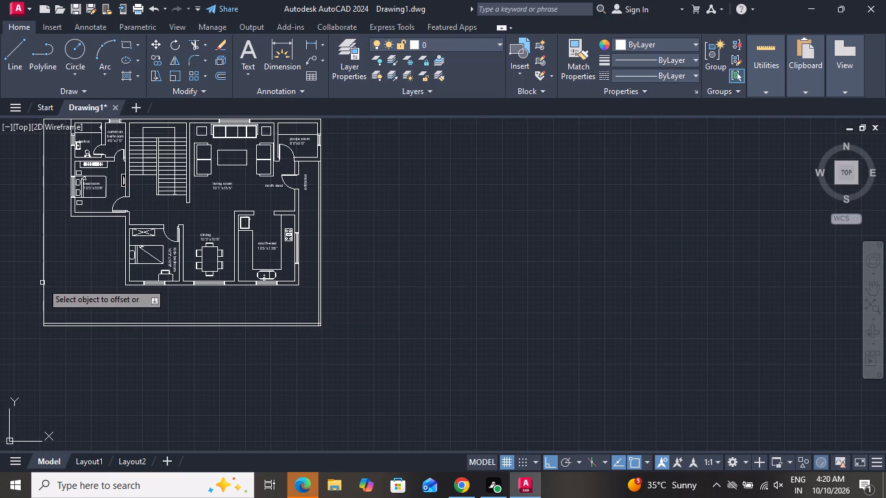
left_click(42, 283)
left_click(56, 278)
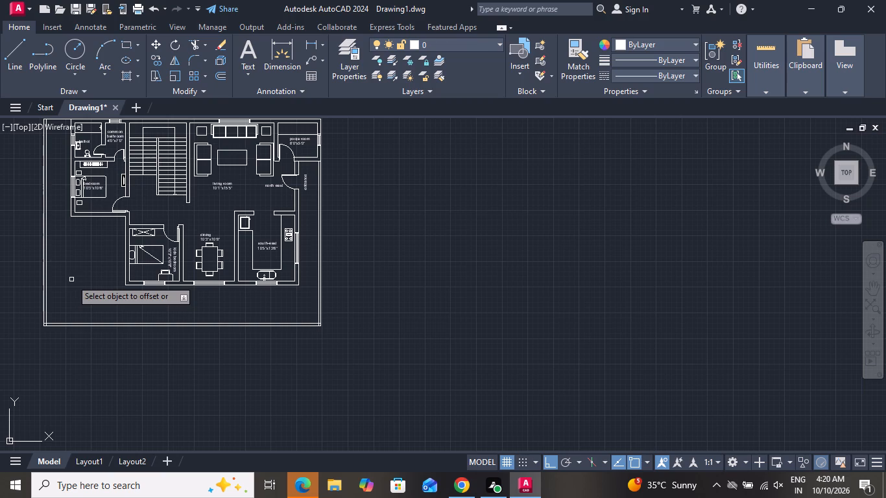
right_click(71, 279)
left_click(92, 295)
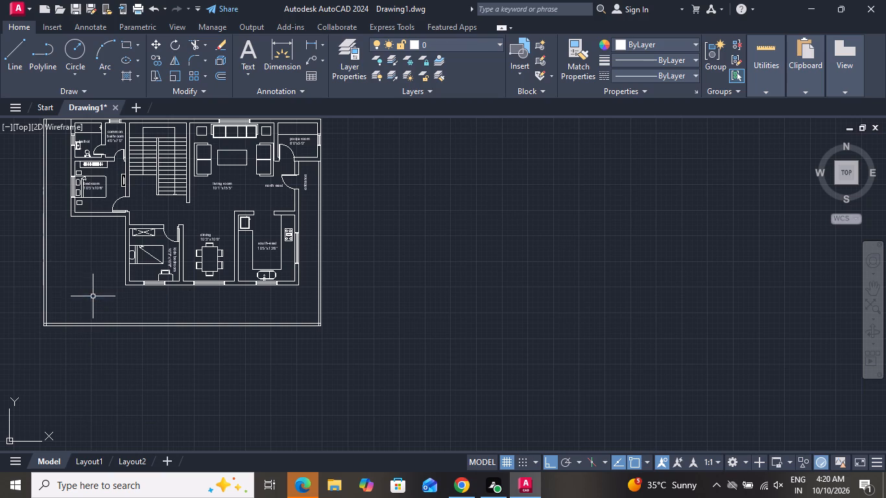
Trim the overlapping ends of the inner boundary lines at the south-east corner.
left_click(190, 47)
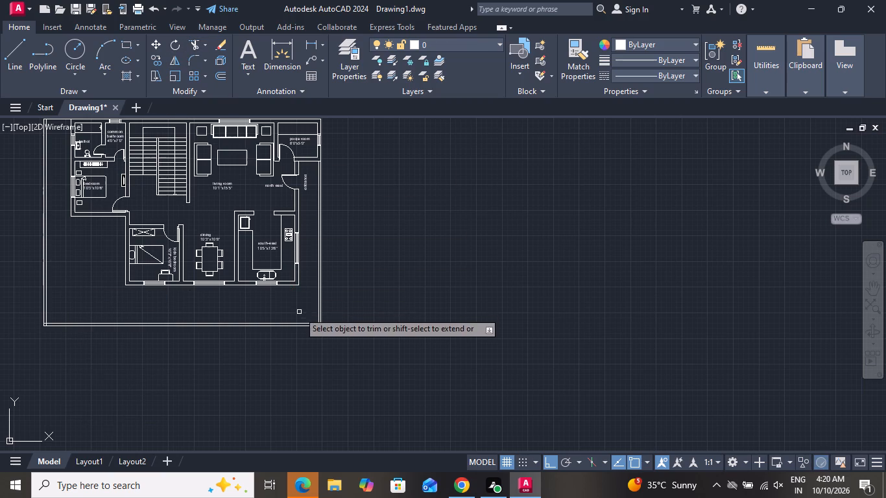
scroll(301, 313, "up", 4)
scroll(413, 381, "up", 1)
scroll(409, 383, "down", 1)
scroll(409, 384, "up", 2)
left_click(364, 362)
left_click(368, 412)
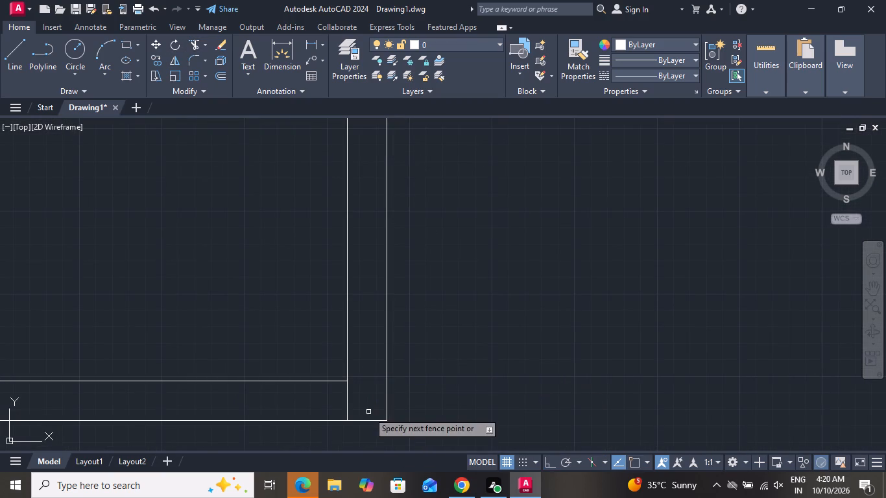
left_click(368, 405)
left_click(325, 406)
Trim the overlapping ends of the inner boundary lines at the south-west corner.
scroll(481, 377, "down", 7)
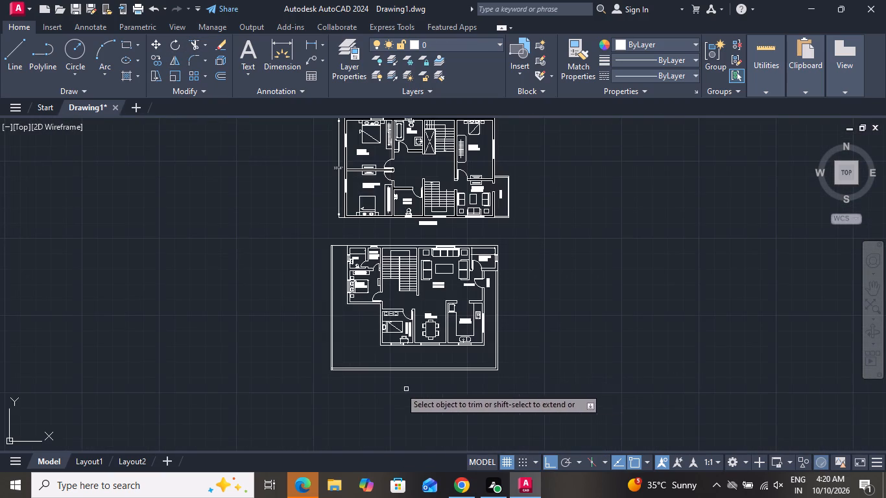
scroll(333, 366, "up", 4)
scroll(331, 368, "down", 1)
scroll(331, 368, "up", 3)
scroll(323, 392, "down", 1)
scroll(307, 386, "up", 1)
scroll(307, 386, "down", 1)
scroll(307, 386, "up", 3)
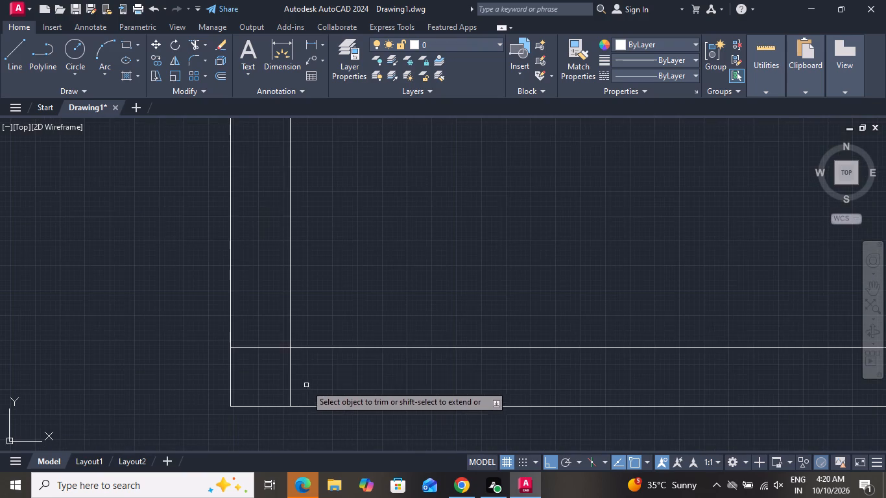
left_click(259, 320)
double_click(259, 376)
left_click(319, 378)
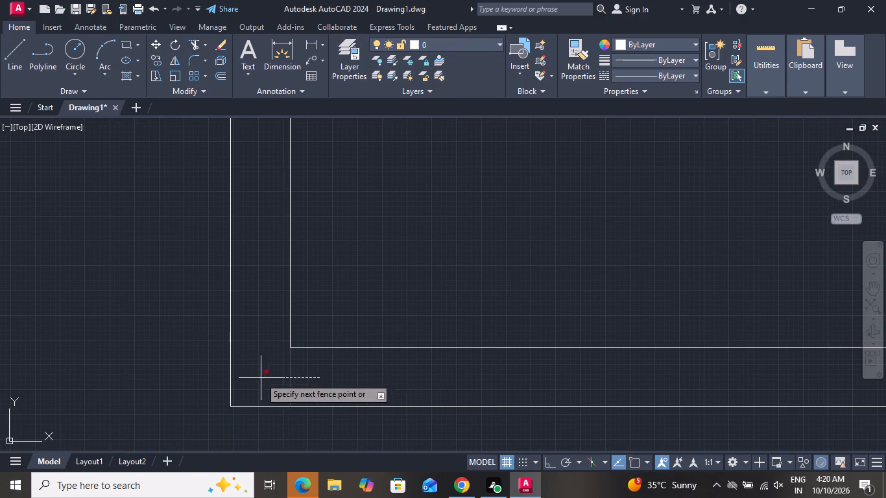
left_click(259, 377)
Examine the double boundary's north-west end, its junction with the pooja room wall, and the whole second plan.
scroll(314, 404, "down", 1)
scroll(315, 405, "up", 1)
scroll(317, 405, "down", 1)
scroll(328, 402, "up", 1)
scroll(328, 402, "down", 5)
scroll(338, 399, "up", 1)
scroll(338, 399, "down", 2)
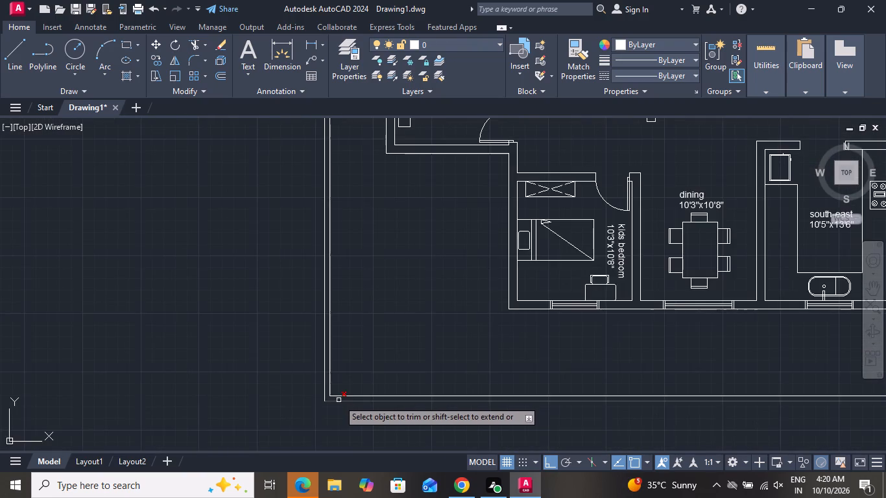
scroll(346, 383, "down", 1)
scroll(346, 383, "up", 1)
scroll(346, 383, "down", 3)
scroll(334, 275, "up", 6)
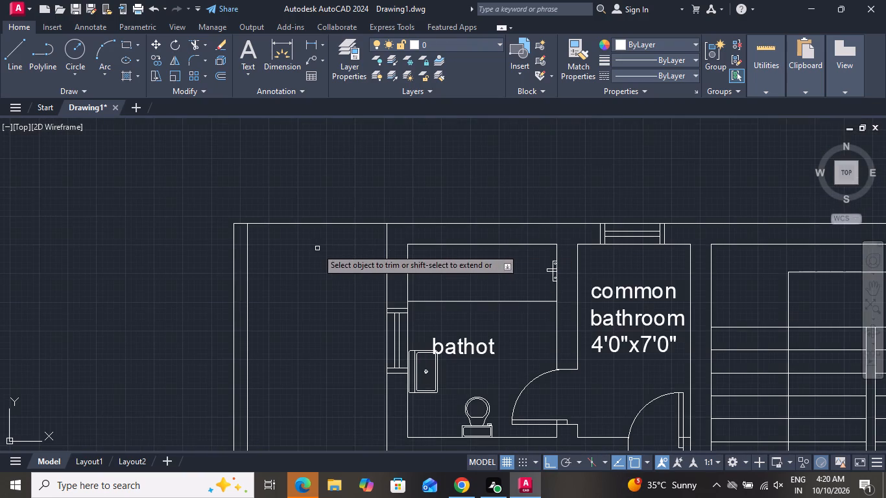
scroll(317, 248, "down", 3)
scroll(497, 267, "down", 3)
scroll(497, 267, "up", 1)
scroll(593, 282, "down", 1)
scroll(593, 282, "up", 2)
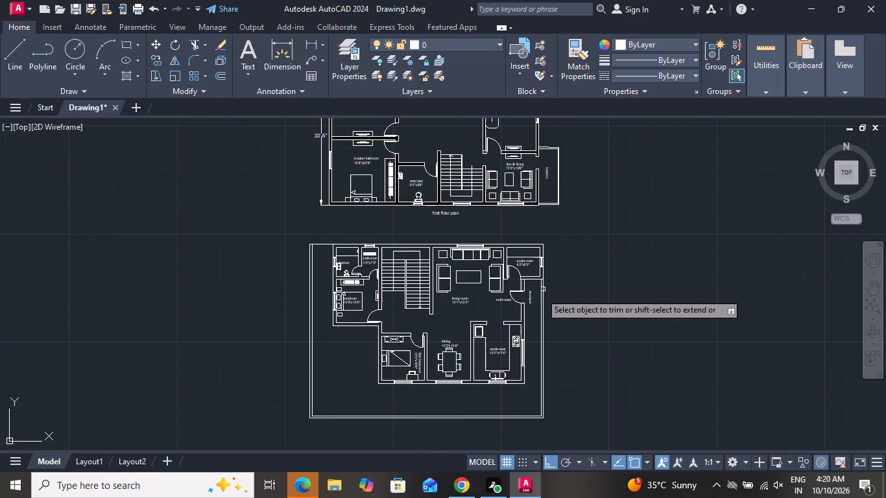
scroll(529, 313, "up", 2)
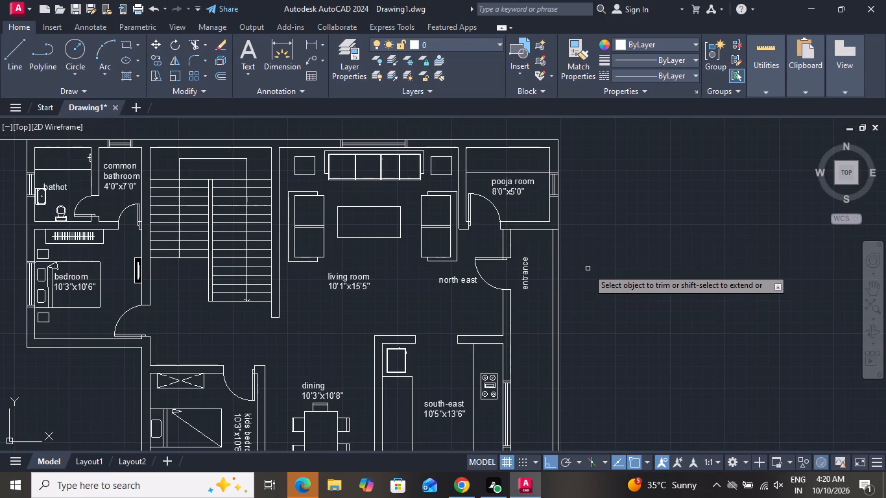
scroll(559, 235, "up", 1)
scroll(559, 235, "down", 1)
scroll(559, 235, "up", 2)
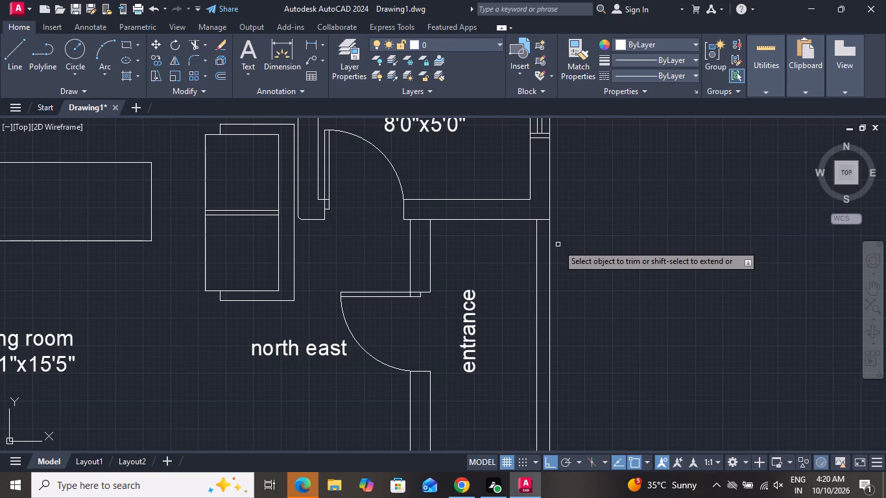
right_click(577, 255)
left_click(582, 270)
scroll(590, 268, "down", 2)
scroll(590, 268, "up", 1)
scroll(590, 268, "down", 1)
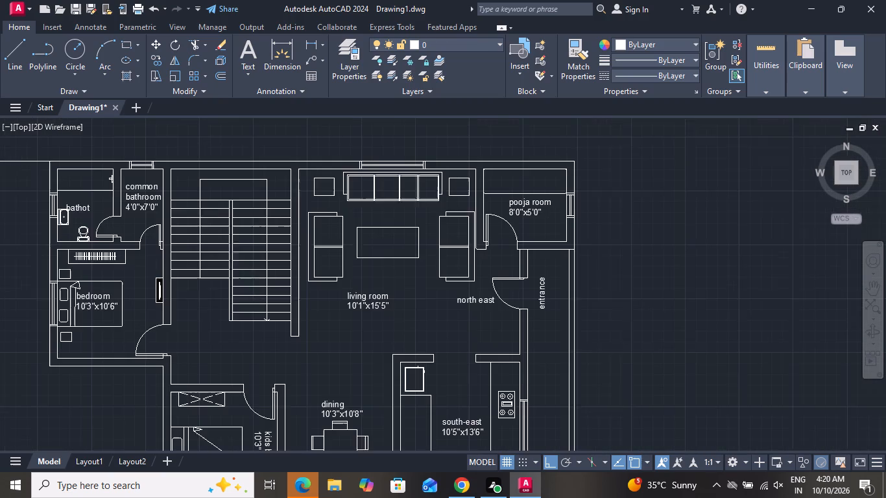
scroll(592, 276, "down", 2)
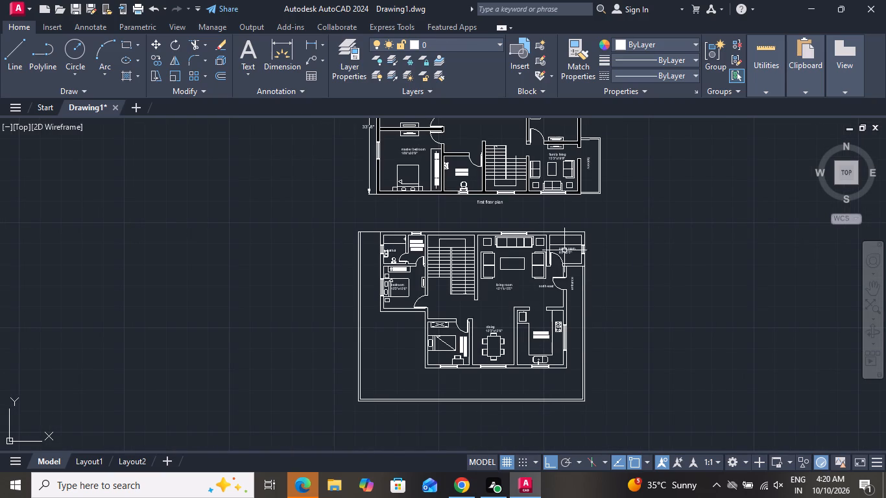
With Ortho off, copy the living room label to the open area south-west of the kids bedroom, inside the boundary.
scroll(547, 292, "up", 3)
left_click(357, 267)
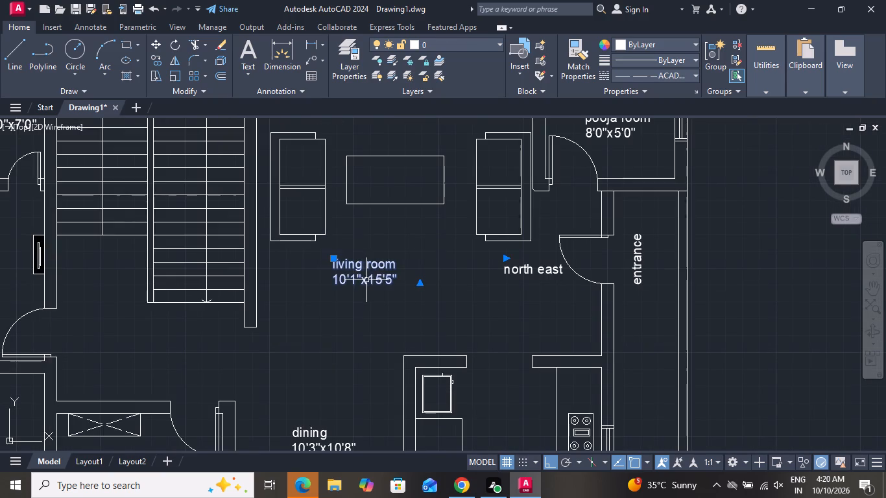
left_click(150, 59)
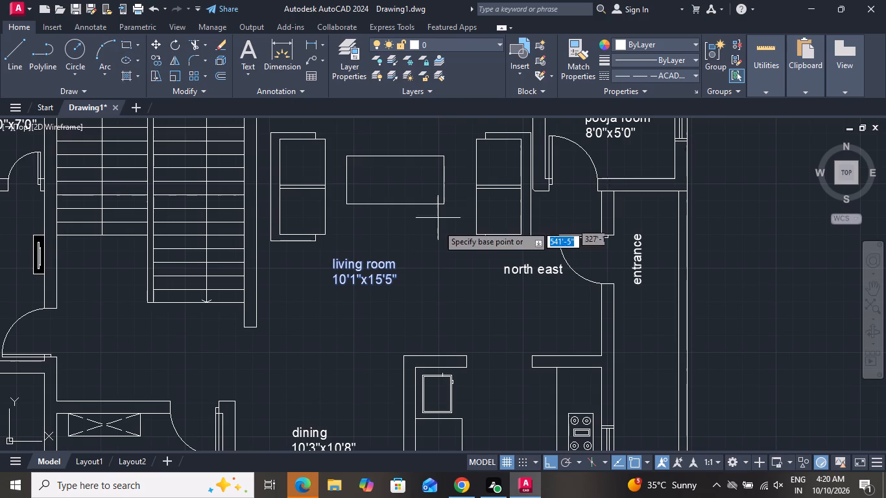
left_click(355, 278)
scroll(451, 182, "down", 3)
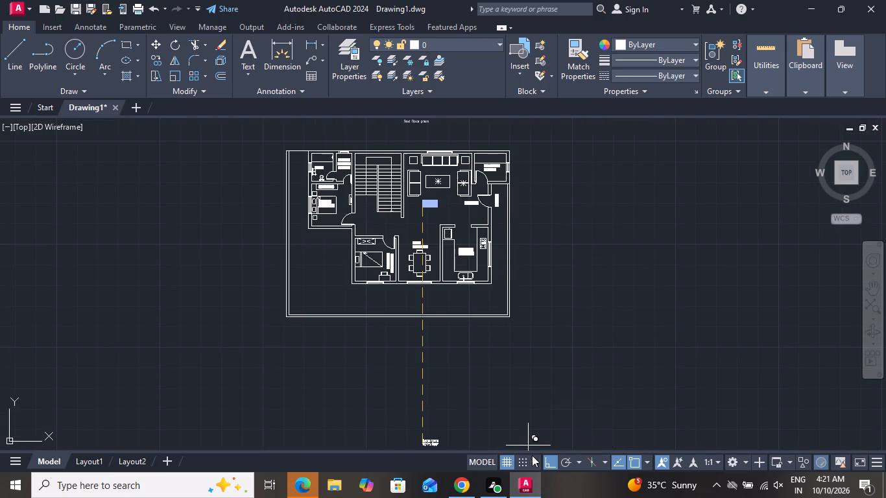
left_click(552, 466)
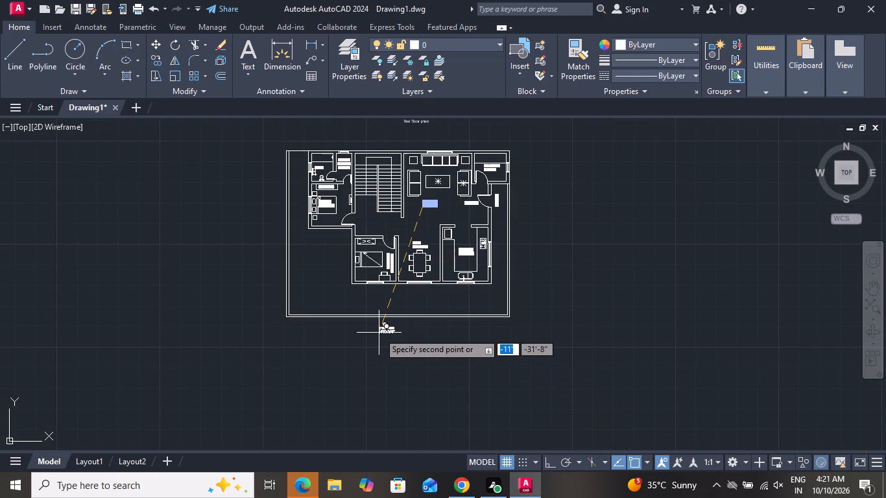
scroll(315, 287, "up", 2)
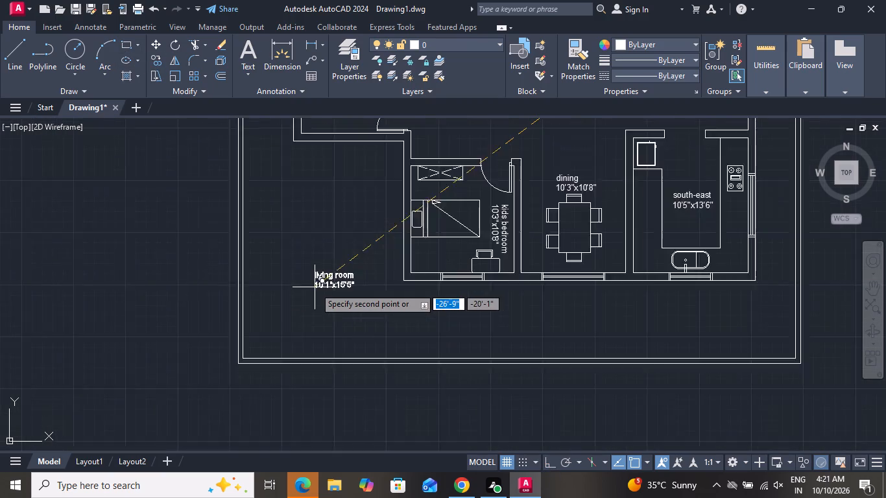
scroll(315, 287, "up", 2)
left_click(256, 344)
right_click(256, 342)
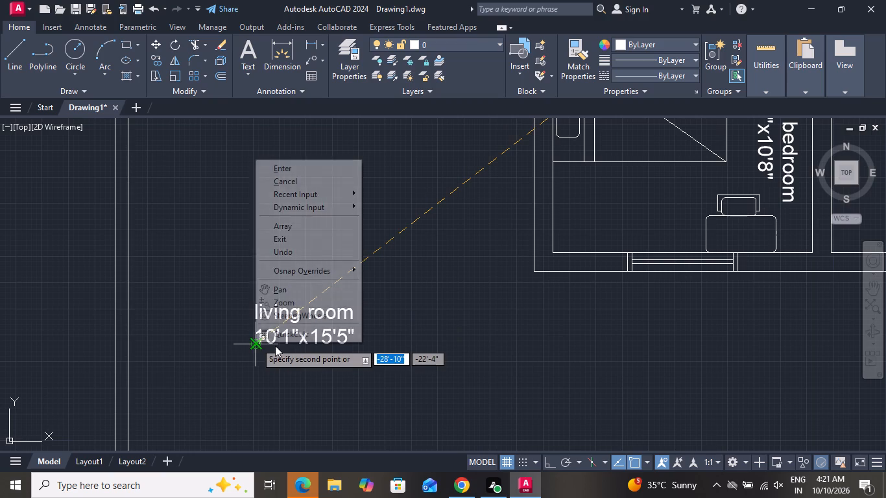
left_click(309, 179)
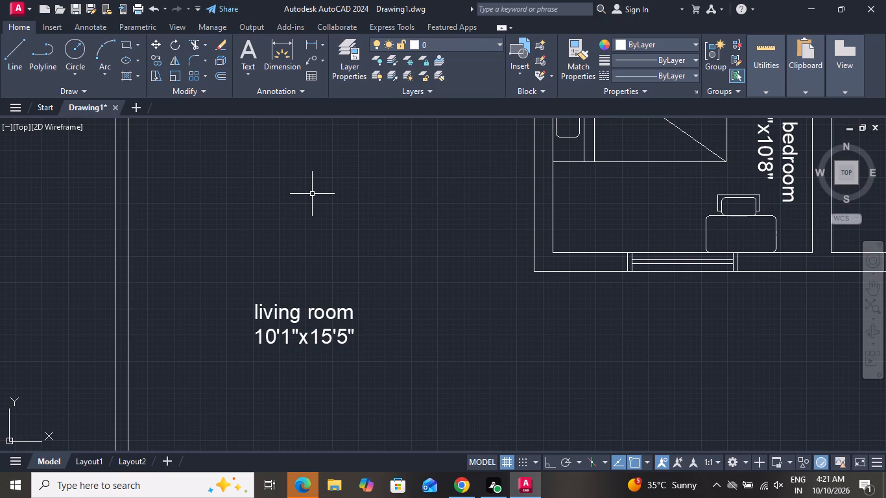
Replace "living room" with "car parking" in the first line of the copied label south-west of the kids bedroom.
scroll(335, 346, "up", 2)
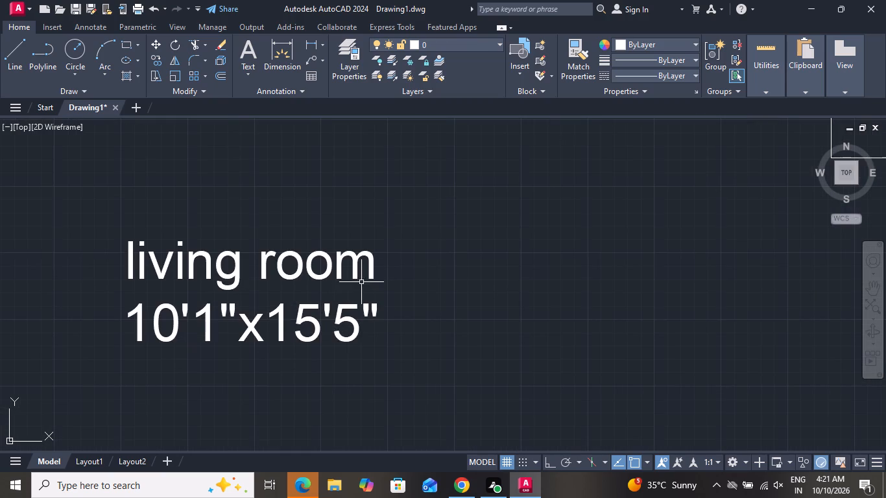
double_click(372, 270)
double_click(372, 270)
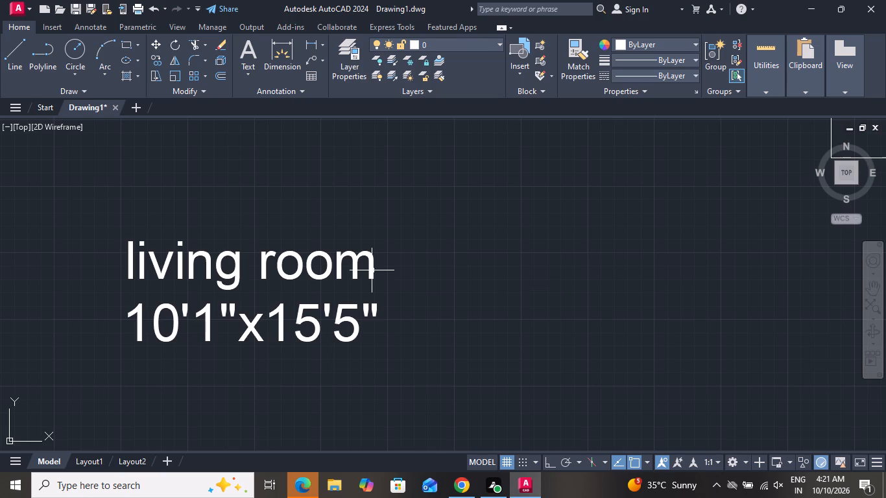
double_click(372, 263)
left_click(322, 257)
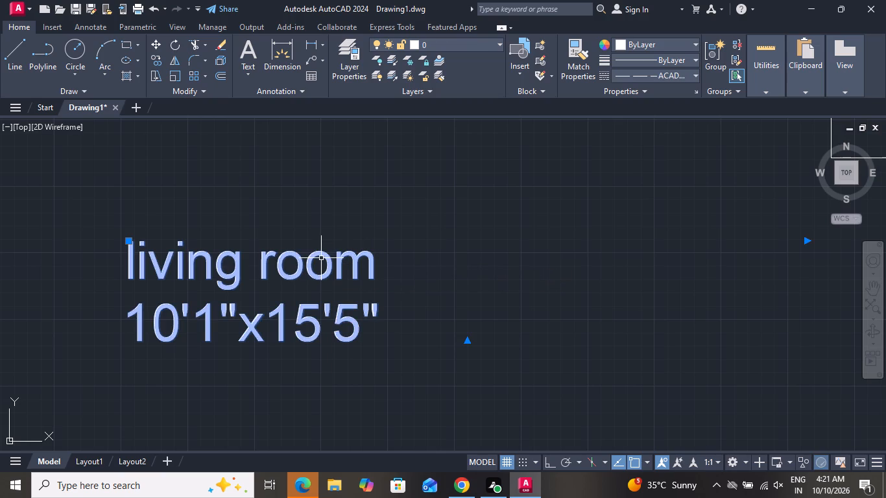
double_click(354, 255)
left_click(393, 257)
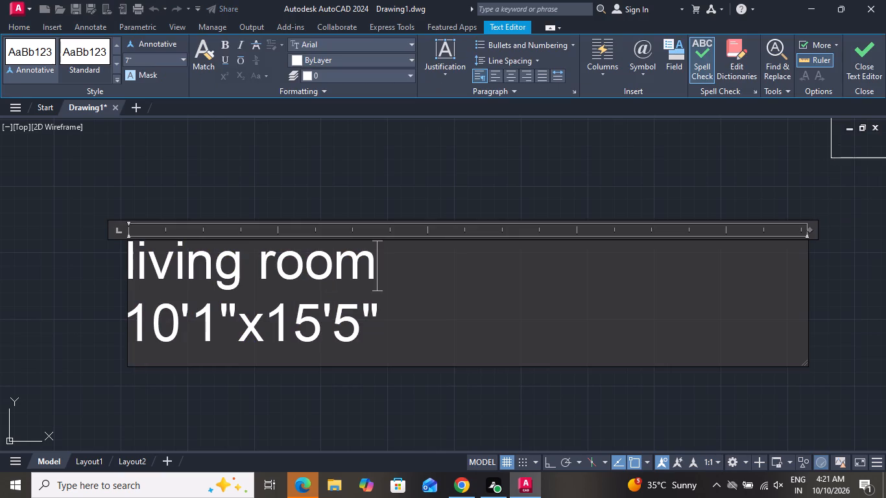
key("BackSpace")
key("BackSpace")
key("BackSpace")
key("BackSpace")
key("BackSpace")
key("BackSpace")
key("BackSpace")
key("BackSpace")
key("BackSpace")
key("BackSpace")
key("BackSpace")
key("BackSpace")
key("BackSpace")
key("BackSpace")
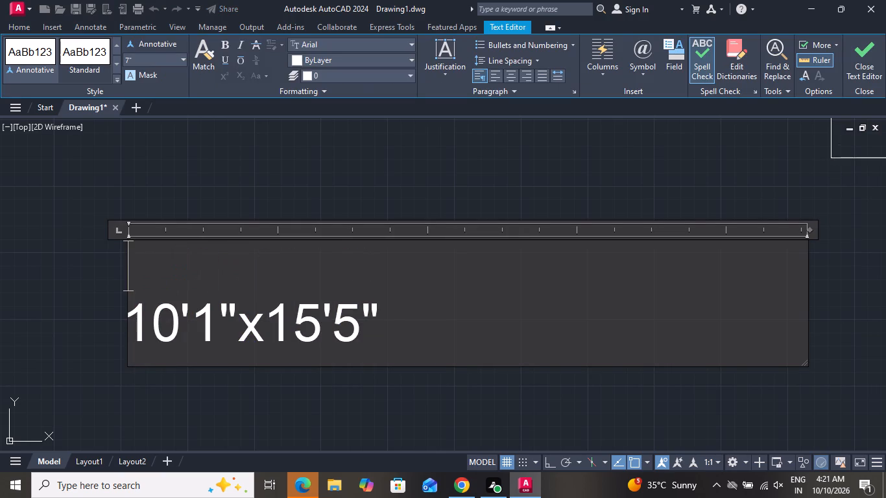
type("car")
key("space")
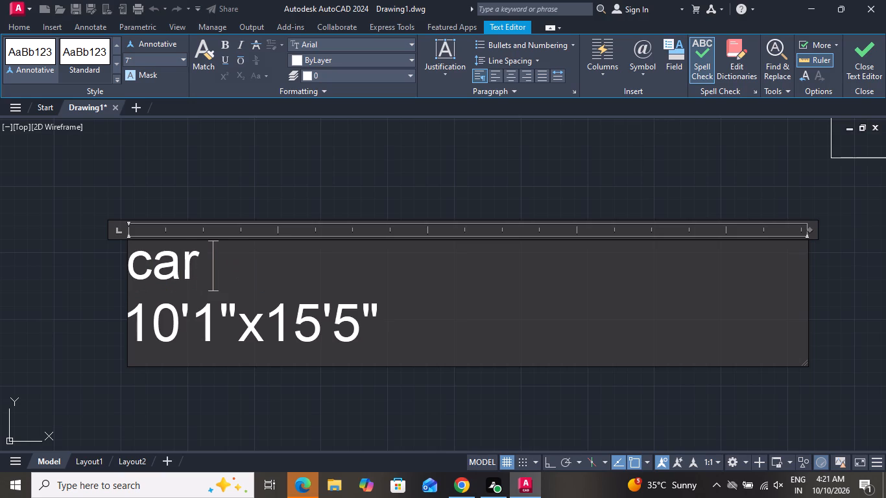
type("par")
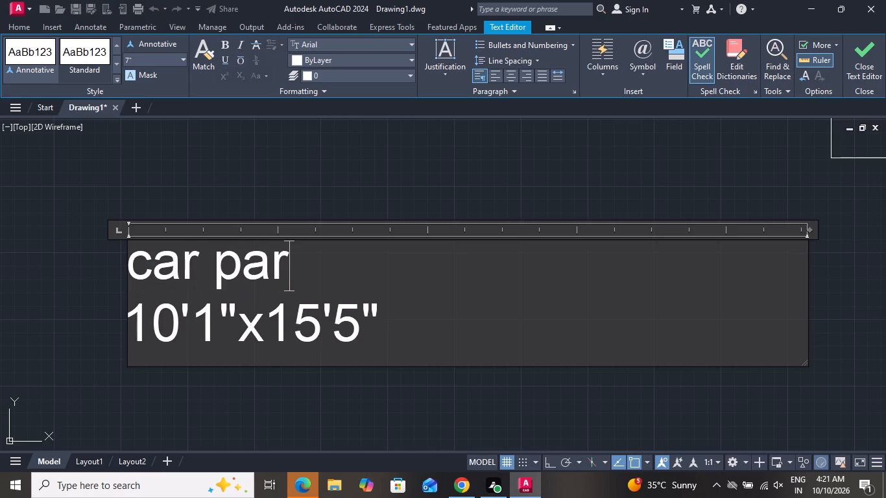
type("king")
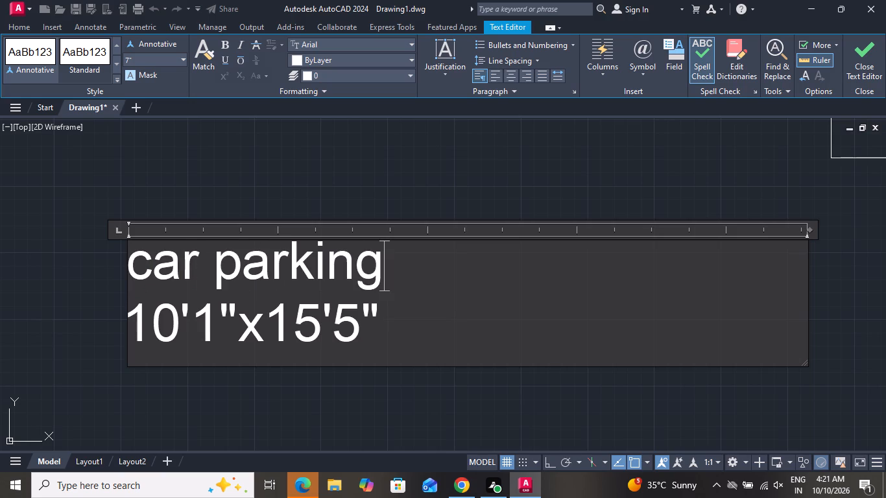
Remove the 10'1"x15'5" size line from the car parking label and finish editing the text.
left_click(429, 328)
key("BackSpace")
key("BackSpace")
key("BackSpace")
key("BackSpace")
key("BackSpace")
key("BackSpace")
key("BackSpace")
key("BackSpace")
key("BackSpace")
key("BackSpace")
key("BackSpace")
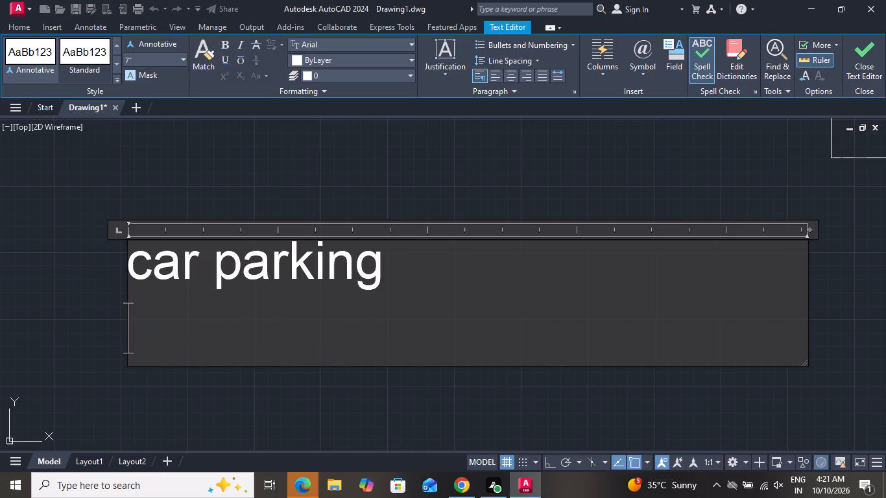
left_click(396, 395)
Insert the Vehicles - Metric block from the tool palettes beside the west boundary, level with the car parking label.
scroll(420, 310, "down", 2)
scroll(422, 318, "up", 1)
scroll(422, 328, "down", 1)
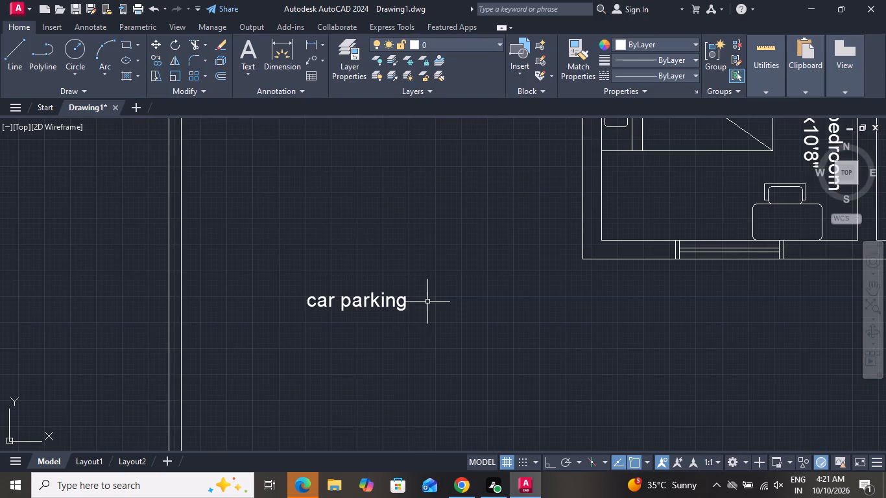
scroll(427, 300, "down", 2)
key("t")
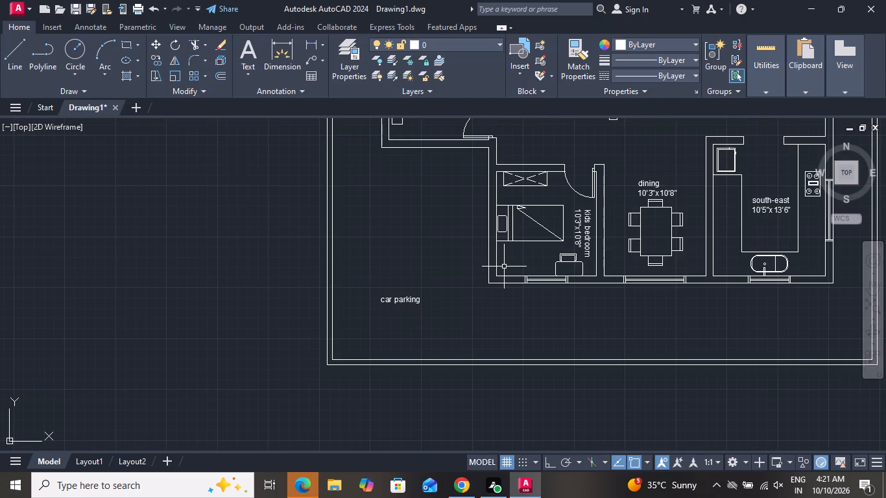
type("p")
key("space")
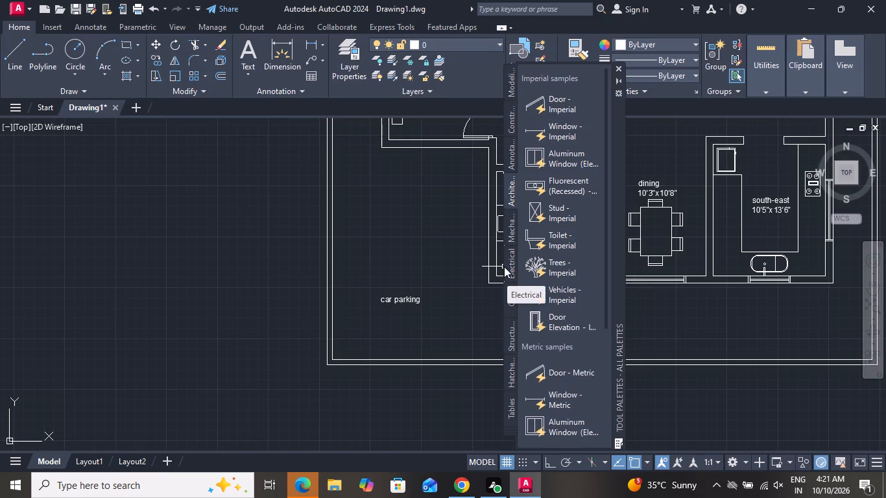
scroll(571, 414, "down", 1)
scroll(564, 361, "down", 2)
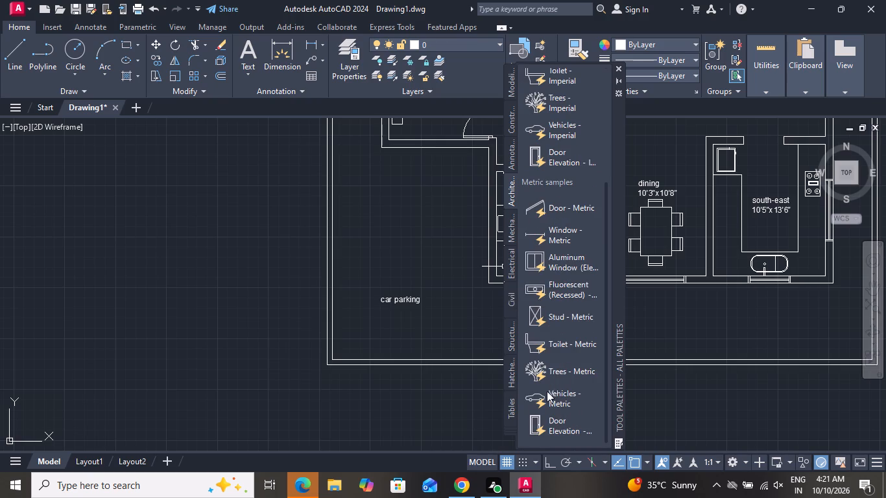
left_click_drag(547, 391, 184, 333)
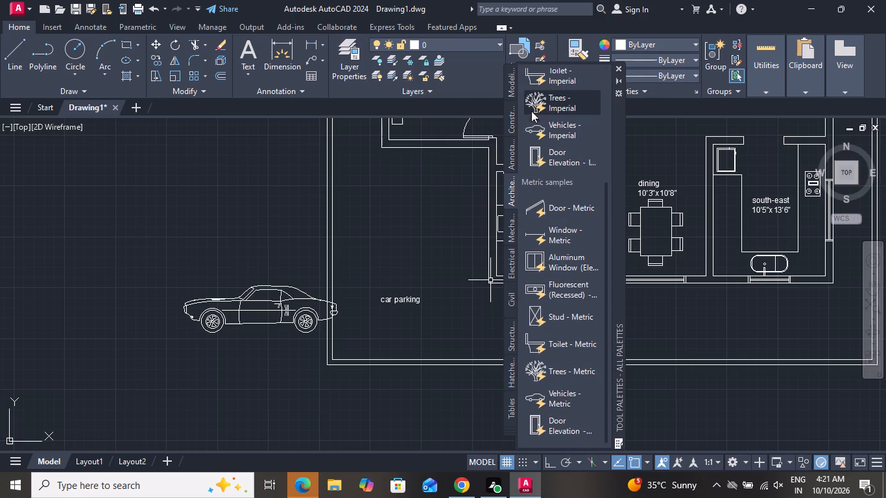
Insert the Trees - Imperial block outside the west boundary, just north of the car.
scroll(549, 202, "down", 1)
scroll(549, 202, "up", 1)
scroll(549, 203, "down", 3)
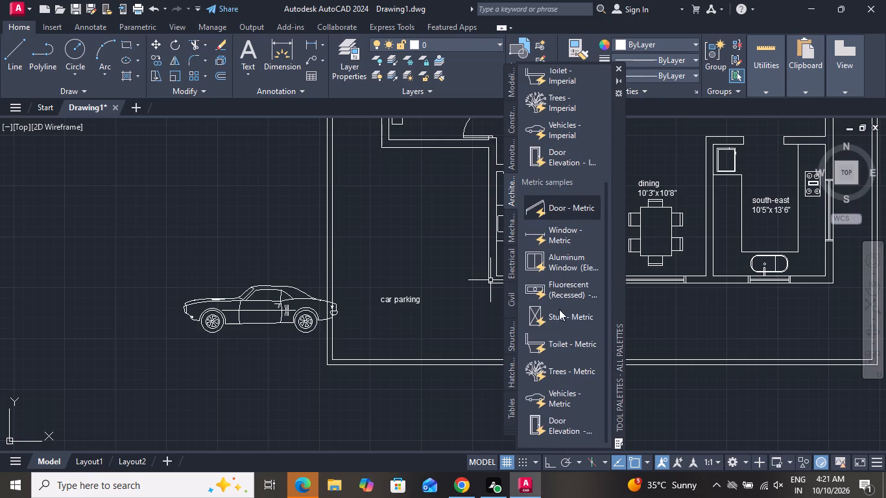
scroll(561, 390, "up", 2)
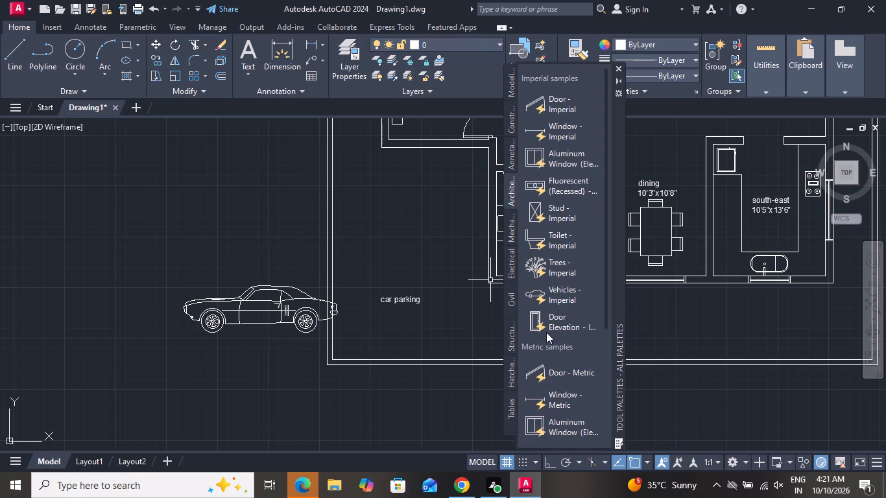
left_click_drag(534, 265, 232, 223)
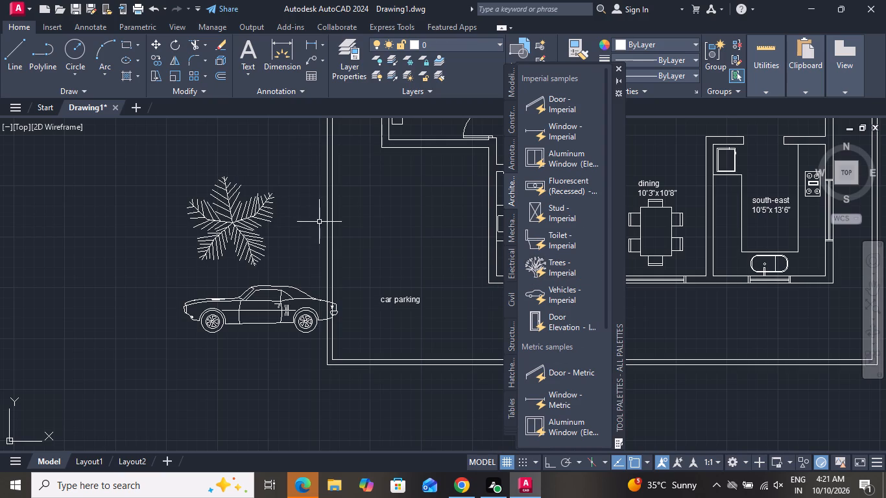
Insert the Trees - Metric block south-west of the first tree and close the tool palettes.
scroll(538, 279, "down", 2)
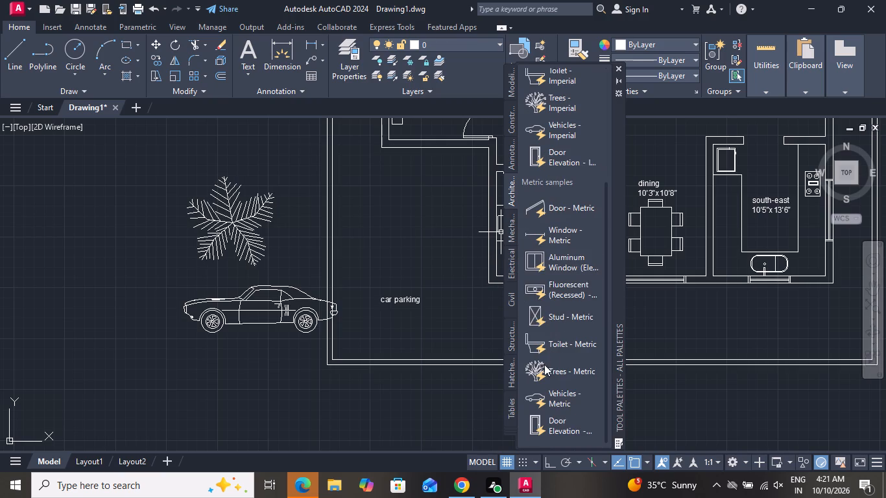
left_click_drag(544, 364, 156, 264)
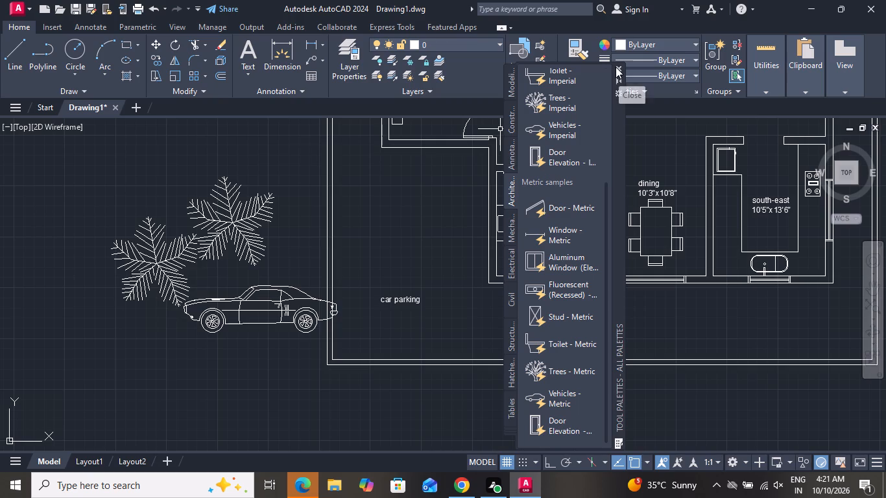
left_click(618, 71)
Copy the tree north of the car once, placing the copy just north of the original.
scroll(479, 289, "up", 1)
scroll(476, 295, "down", 1)
scroll(471, 309, "up", 1)
left_click(95, 173)
scroll(158, 205, "down", 3)
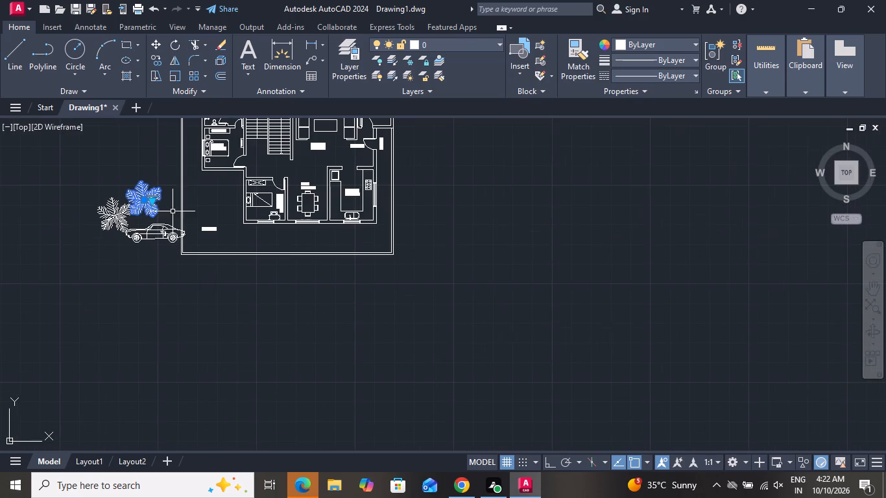
left_click(151, 57)
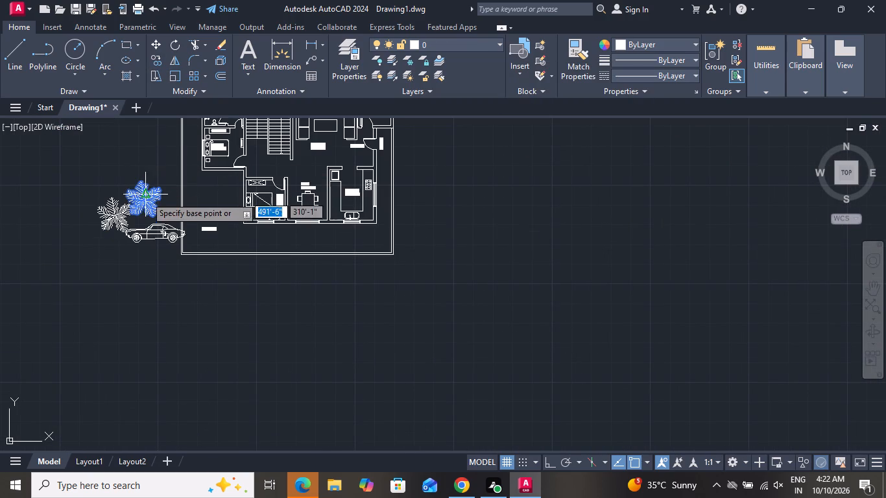
left_click(146, 199)
left_click(150, 174)
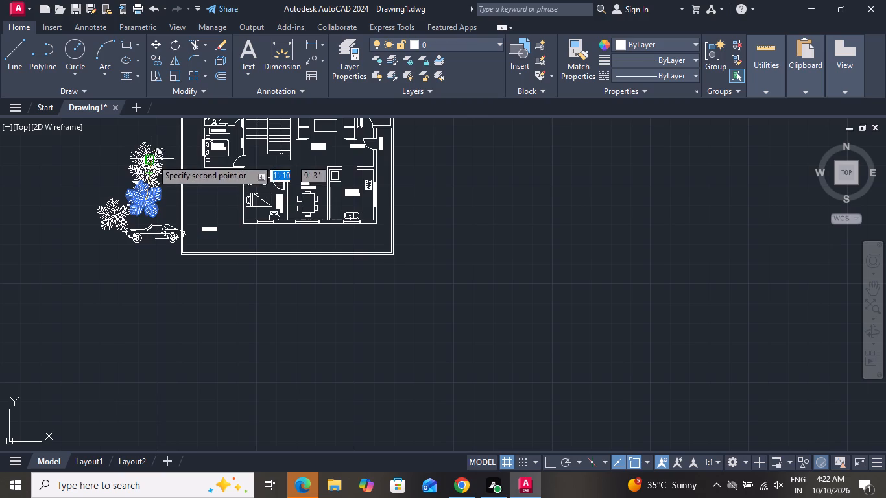
right_click(152, 154)
left_click(180, 171)
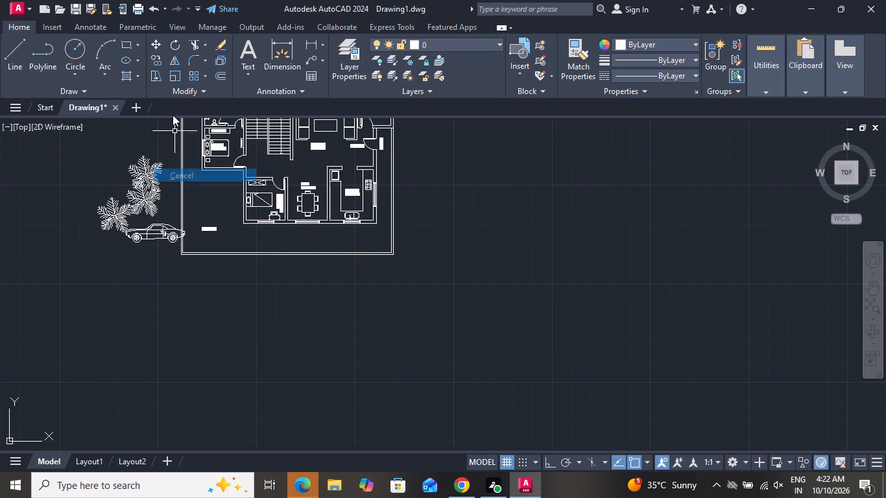
Scale the copied tree down from its centre to the size of a small plant.
left_click(142, 174)
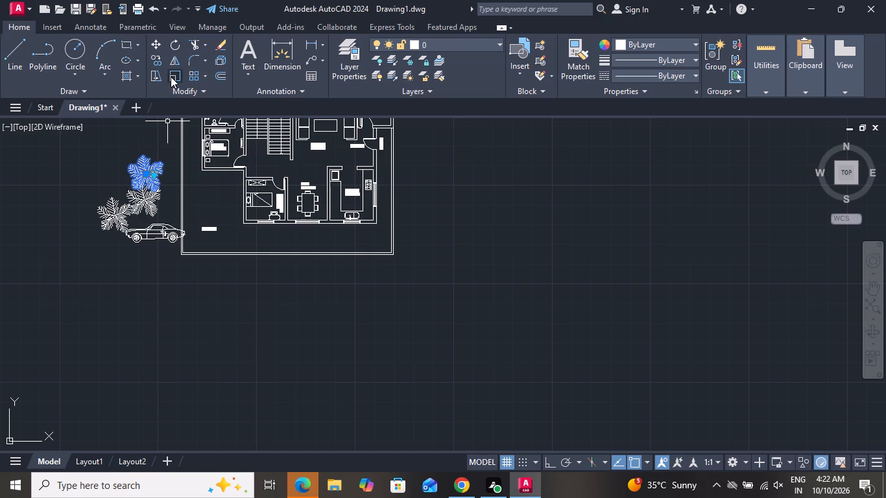
left_click(171, 77)
scroll(160, 172, "up", 3)
left_click(108, 187)
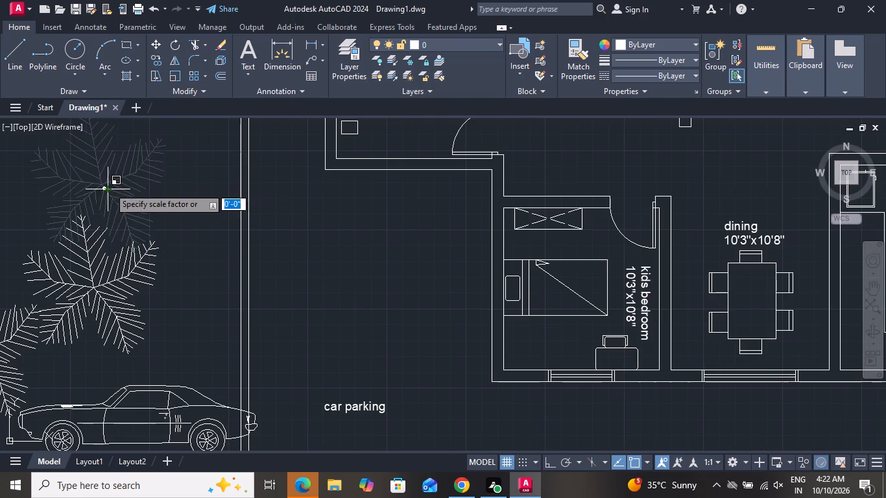
left_click(141, 199)
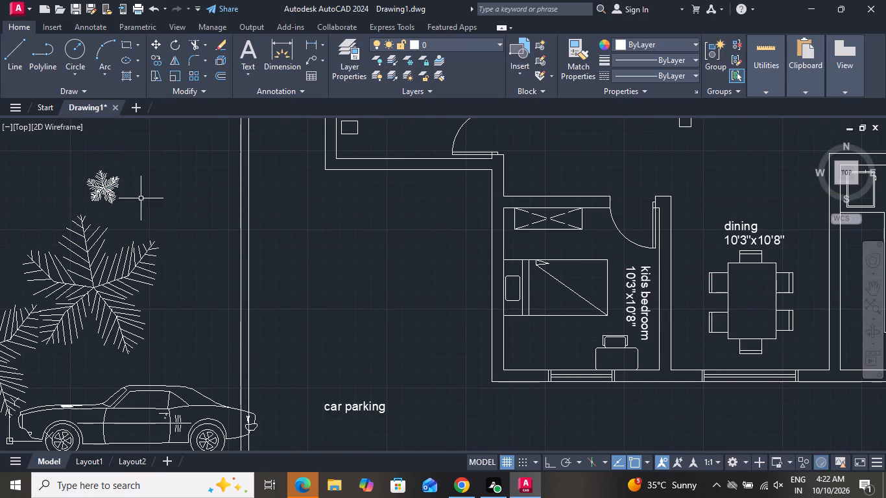
Copy the small plant to the outer corner between the bedroom and kids bedroom, and to the north end of the entrance.
left_click_drag(132, 172, 126, 177)
left_click(103, 189)
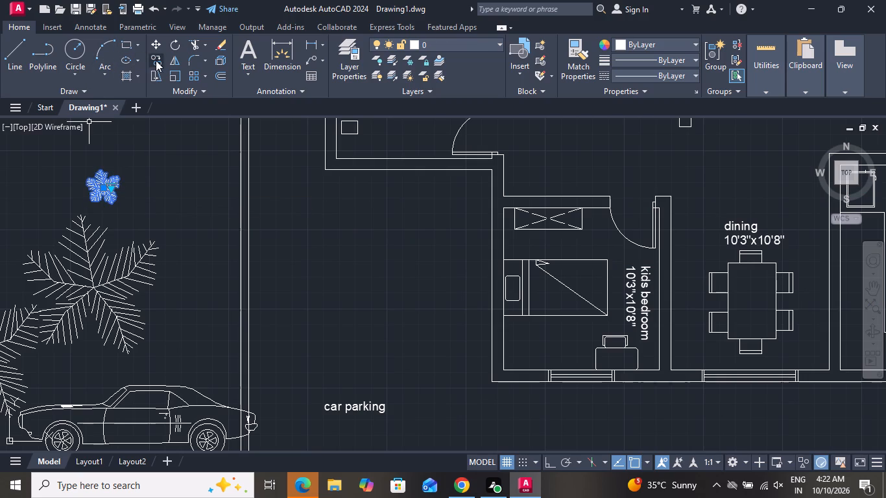
left_click(156, 60)
left_click(105, 188)
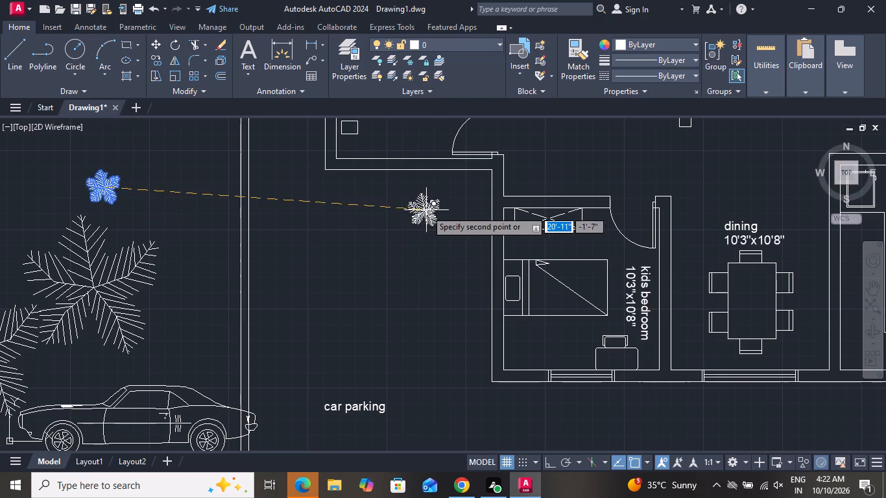
left_click(466, 195)
scroll(401, 305, "down", 2)
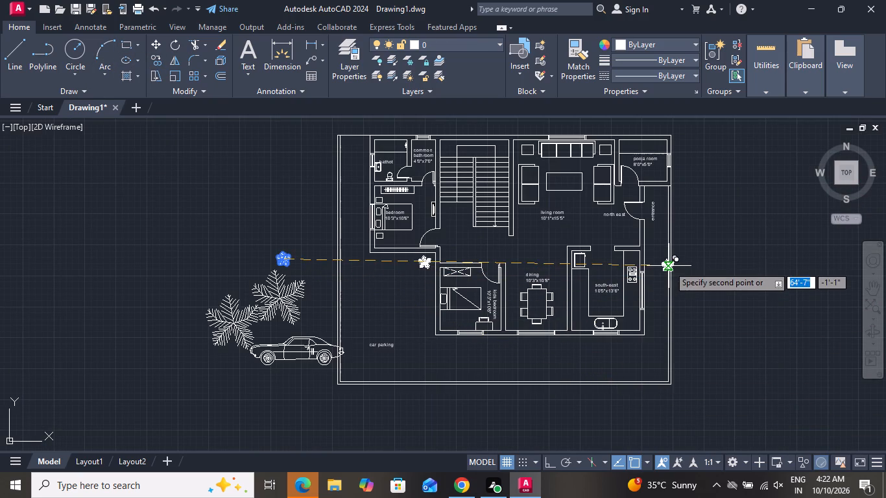
scroll(639, 193, "up", 2)
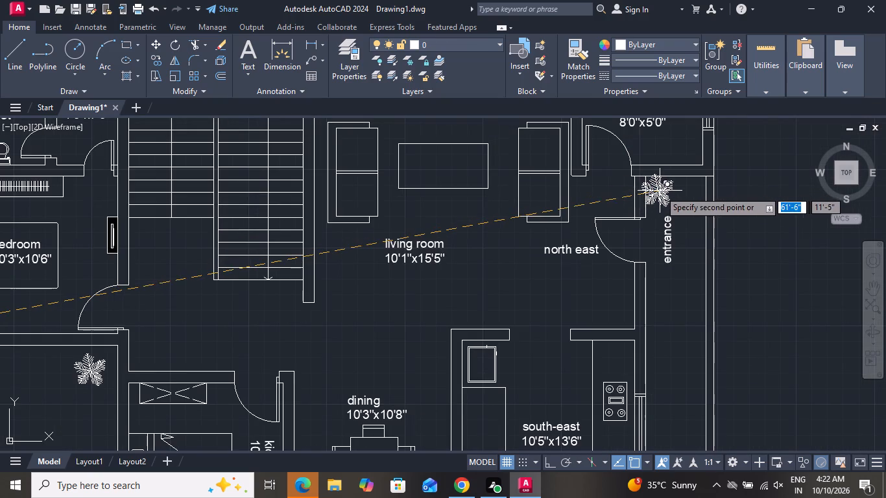
left_click(665, 194)
Copy the small plant beside the stairs in the living room, to the dining room's south-west corner, and outside the kids bedroom's south-west corner.
scroll(682, 310, "down", 1)
scroll(682, 310, "up", 1)
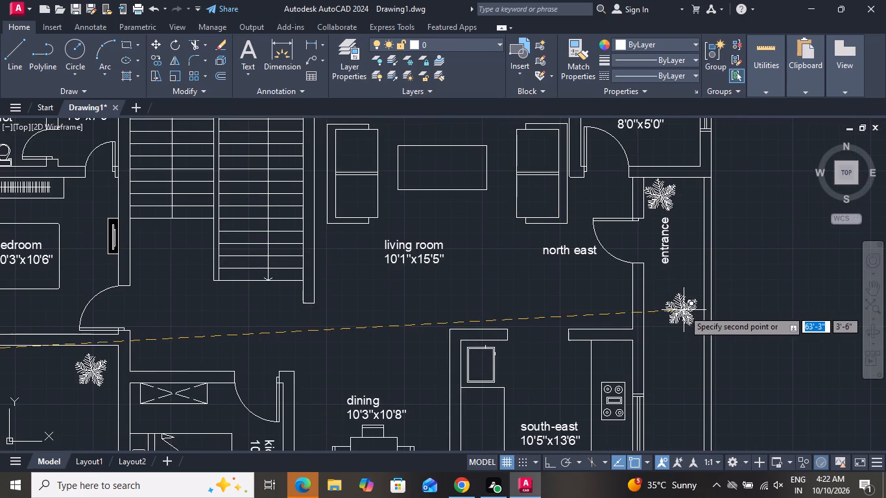
scroll(688, 348, "down", 1)
scroll(688, 348, "up", 1)
scroll(688, 348, "down", 1)
scroll(688, 340, "up", 1)
scroll(688, 340, "down", 1)
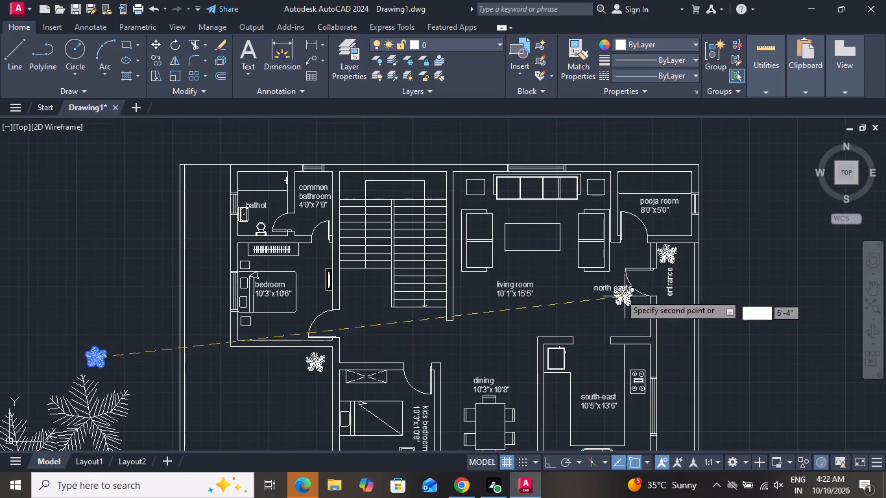
left_click(475, 298)
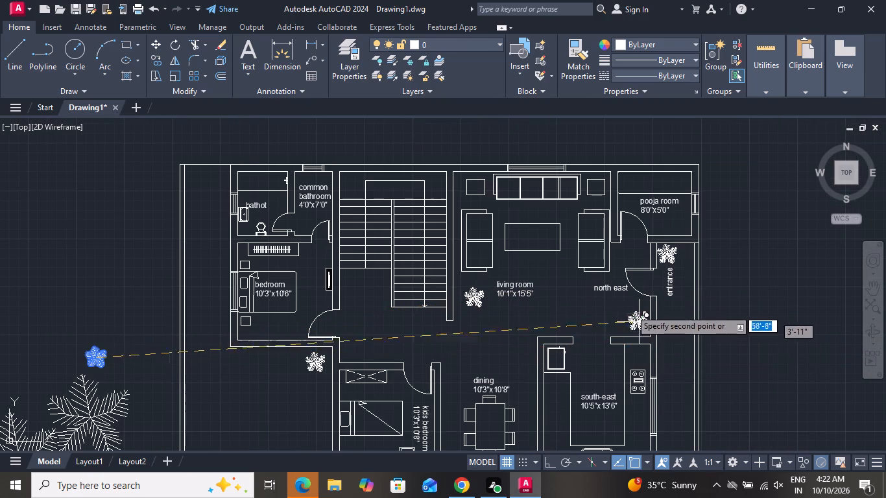
scroll(616, 296, "down", 2)
scroll(530, 353, "up", 2)
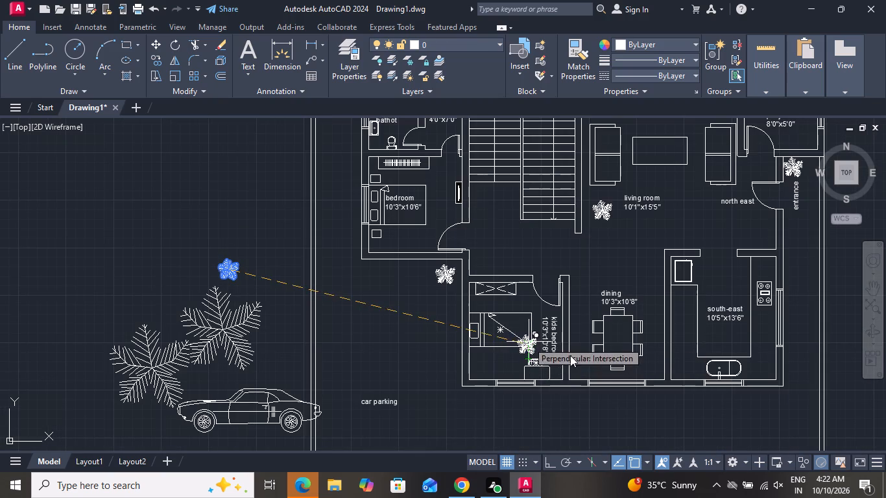
scroll(597, 355, "up", 1)
scroll(597, 355, "down", 1)
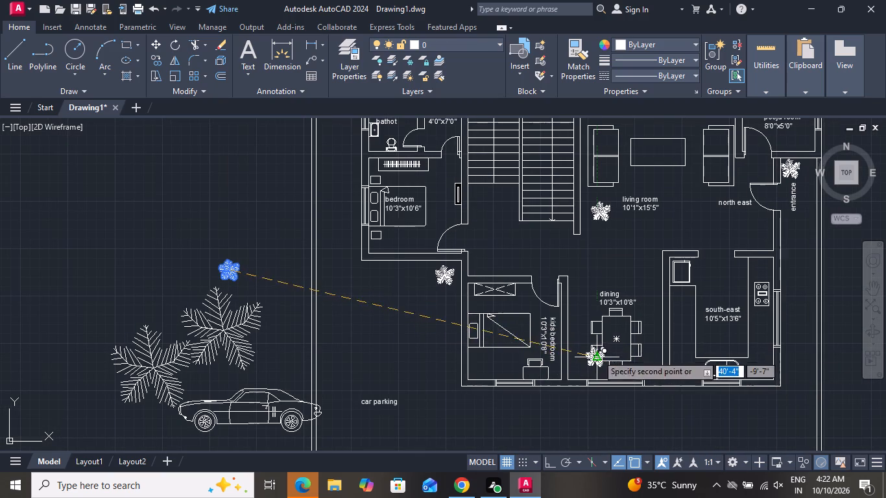
scroll(580, 368, "up", 1)
scroll(580, 368, "down", 1)
scroll(580, 368, "up", 2)
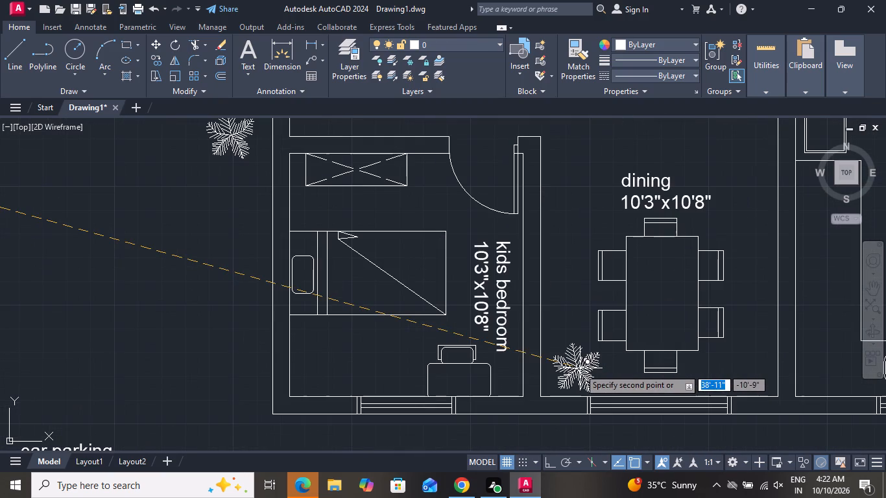
left_click(579, 368)
scroll(566, 302, "down", 2)
scroll(568, 300, "up", 1)
scroll(591, 296, "down", 1)
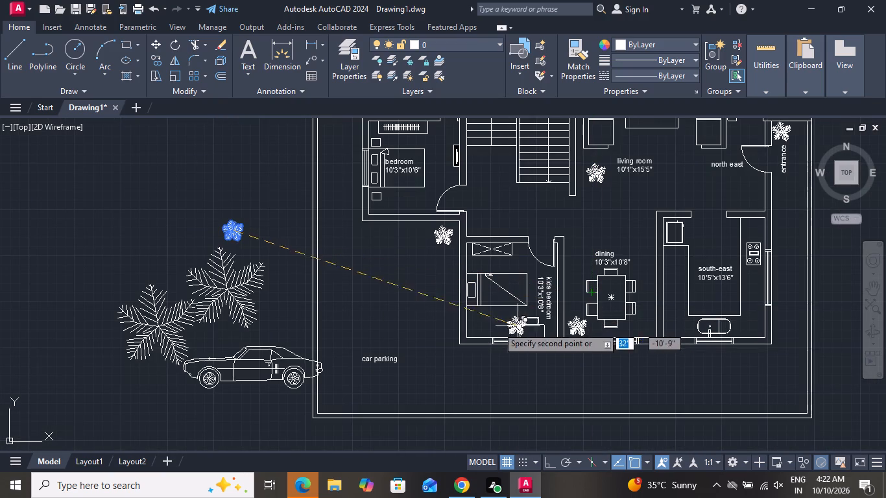
left_click(448, 336)
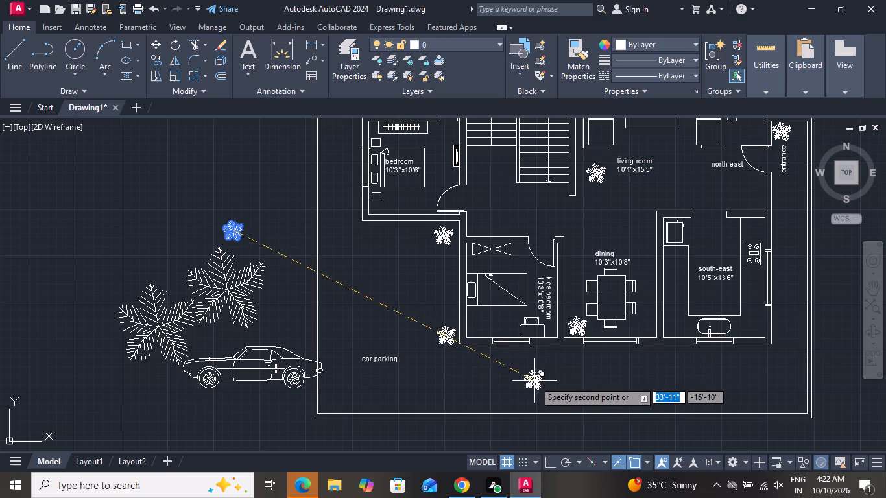
Place four more copies of the small plant in a row in the yard south of the kitchen, and end copying.
left_click(761, 392)
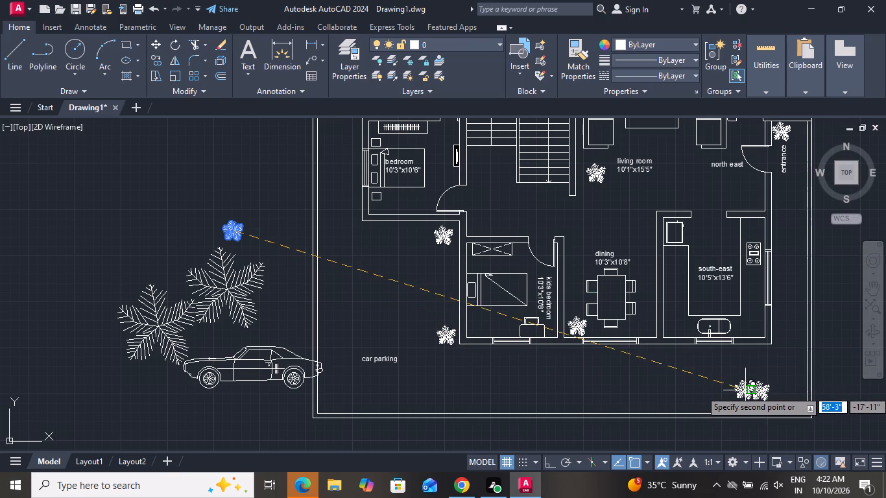
left_click(737, 395)
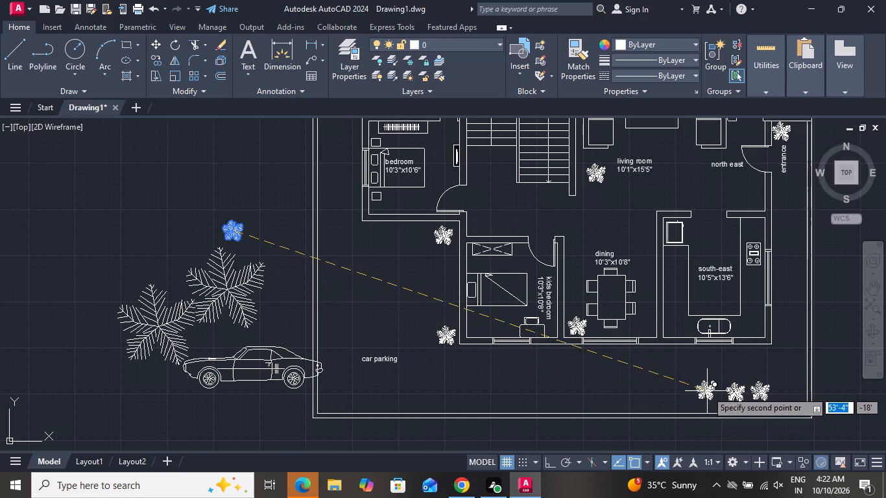
left_click(713, 396)
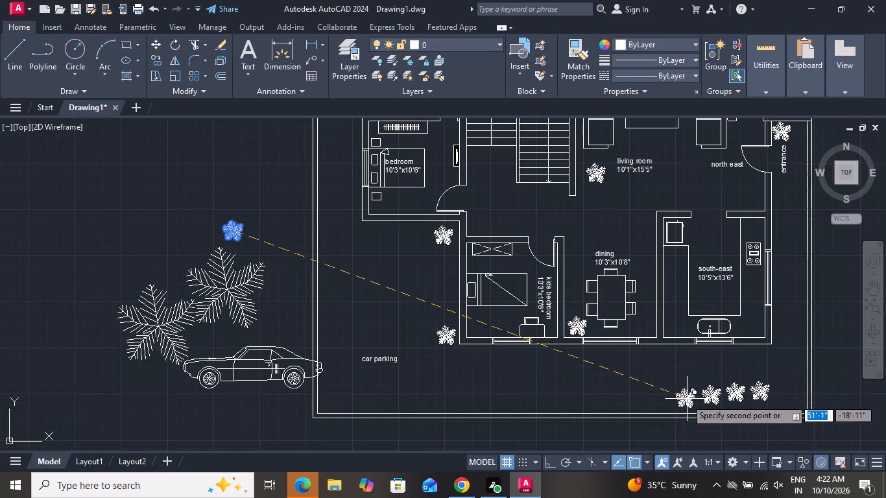
left_click(685, 396)
right_click(685, 396)
left_click(710, 238)
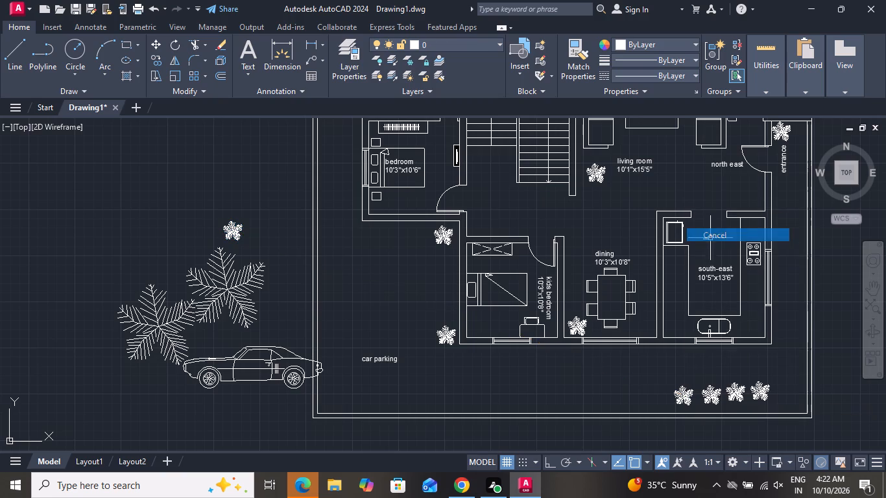
Switch the car block from its side view to its top view.
scroll(636, 272, "up", 1)
scroll(636, 274, "down", 1)
scroll(614, 331, "down", 1)
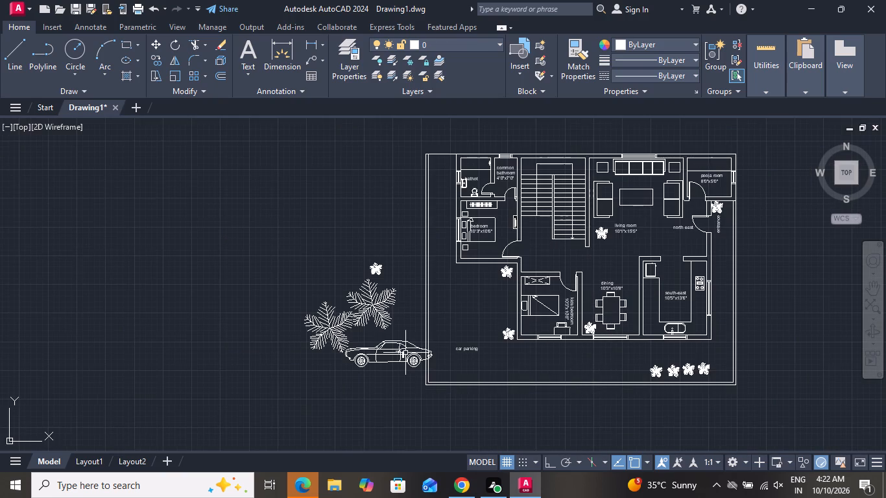
scroll(398, 347, "up", 1)
left_click(382, 350)
left_click(352, 377)
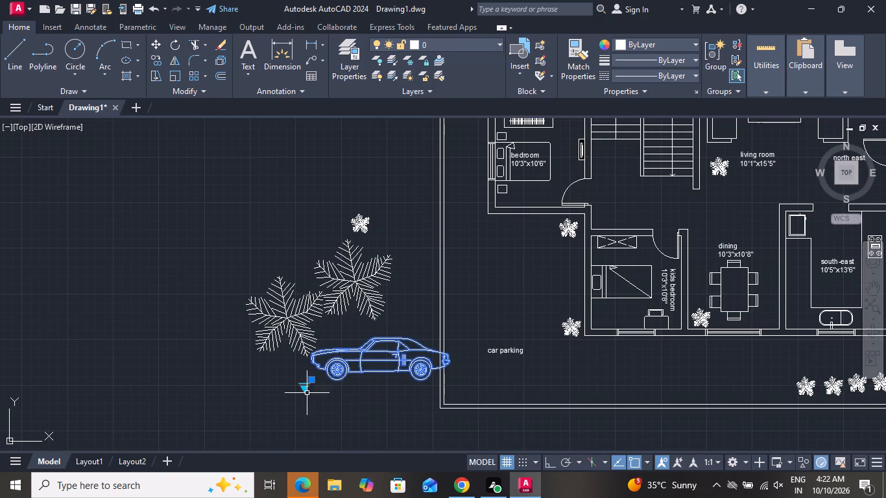
left_click(306, 386)
left_click(343, 342)
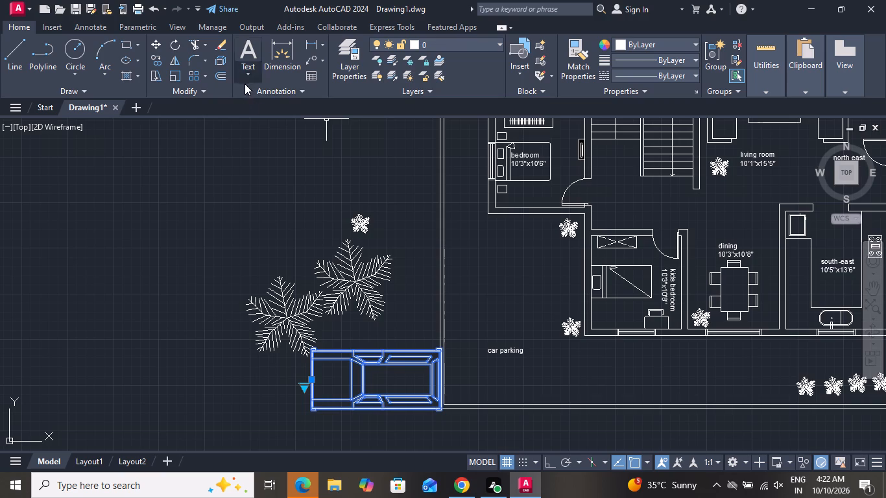
Scale the top-view car down from about its centre until it is small enough for the parking area.
scroll(393, 348, "up", 1)
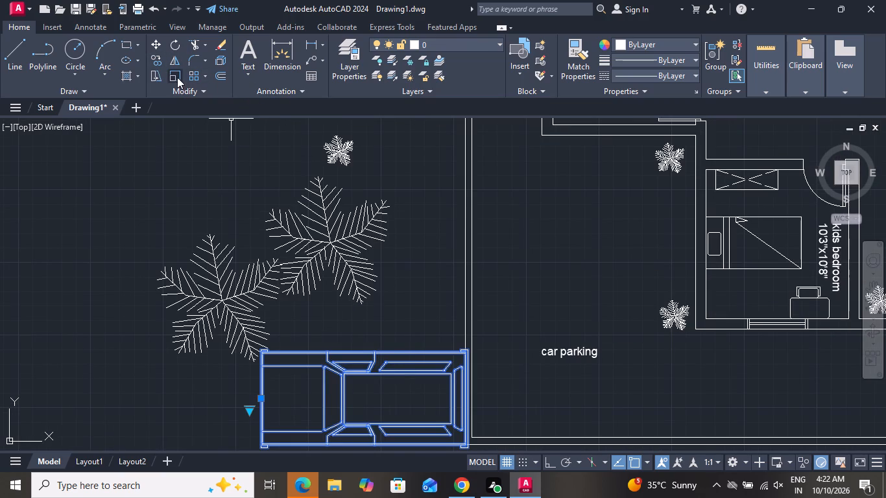
left_click(177, 77)
scroll(240, 139, "down", 2)
left_click(303, 249)
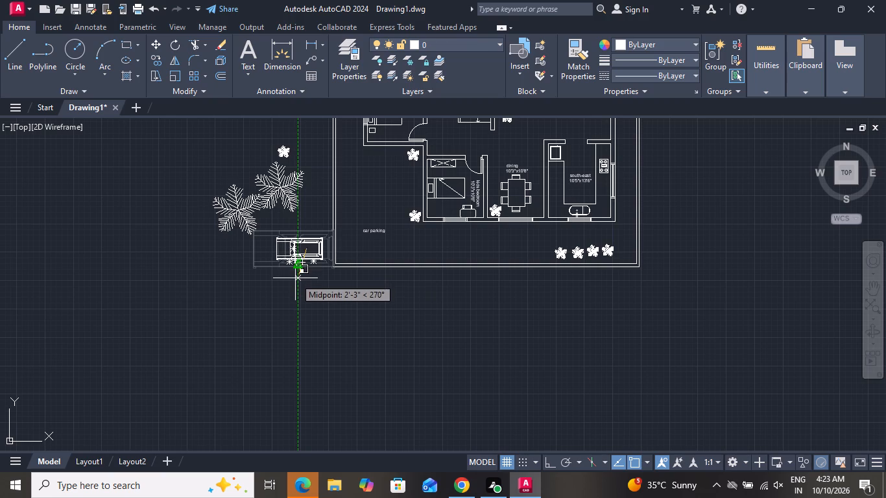
left_click(295, 281)
Move the scaled car inside the boundary wall, just north of the car parking label.
left_click(305, 241)
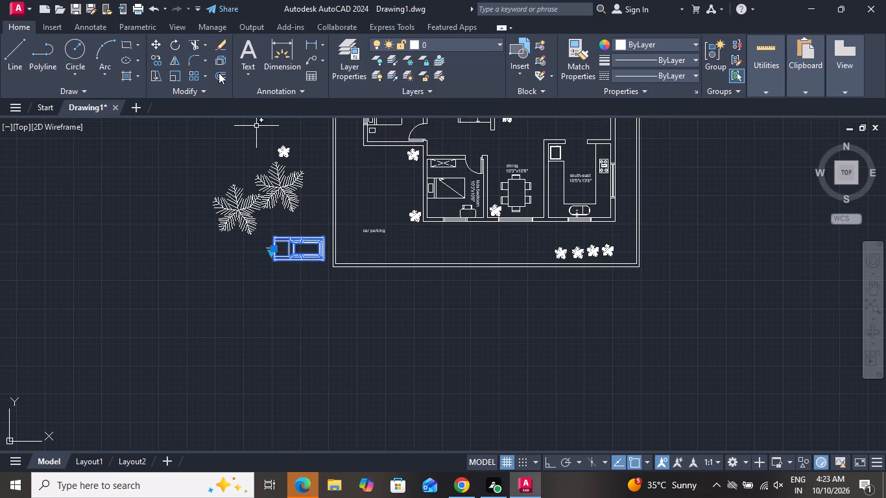
left_click(154, 43)
left_click(294, 241)
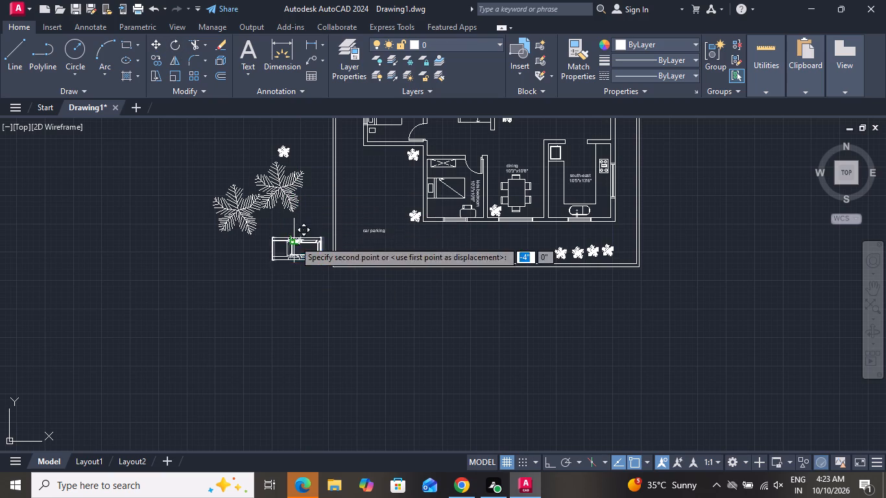
scroll(368, 179, "up", 2)
left_click(368, 182)
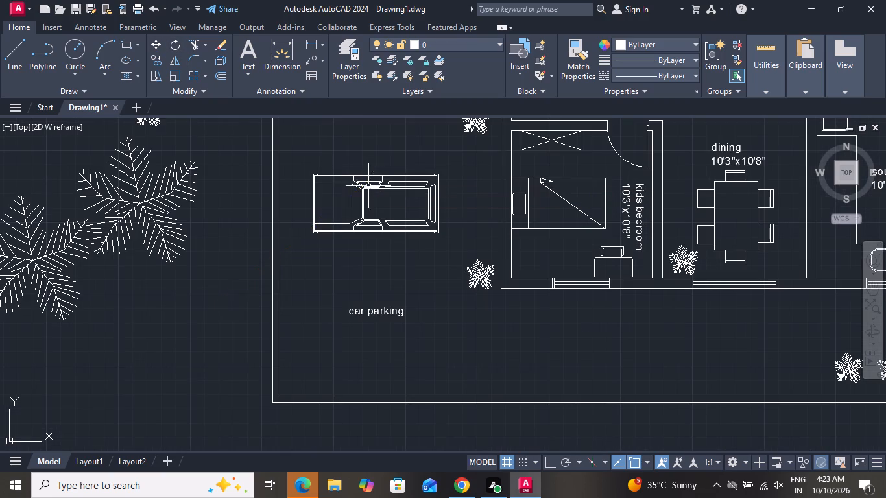
Delete the two large trees and the original small plant left outside the boundary west of the plan.
scroll(434, 259, "down", 2)
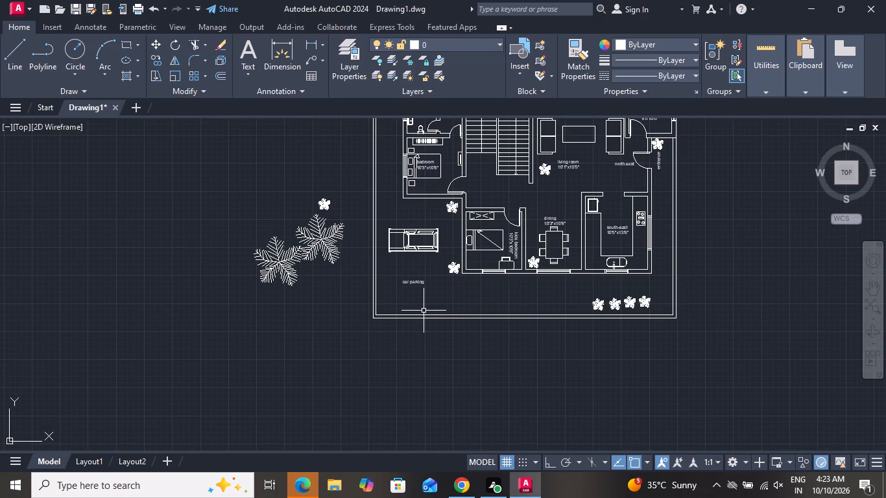
left_click(349, 174)
left_click(237, 299)
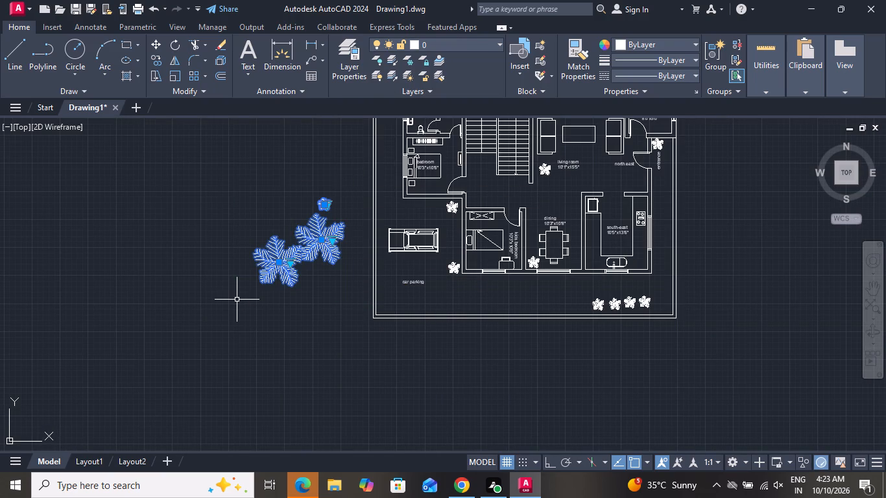
key("Delete")
Start a SOLID hatch and fill the bedroom's south wall, the kids bedroom walls and the wall between dining and kitchen.
scroll(278, 285, "down", 1)
scroll(283, 296, "up", 1)
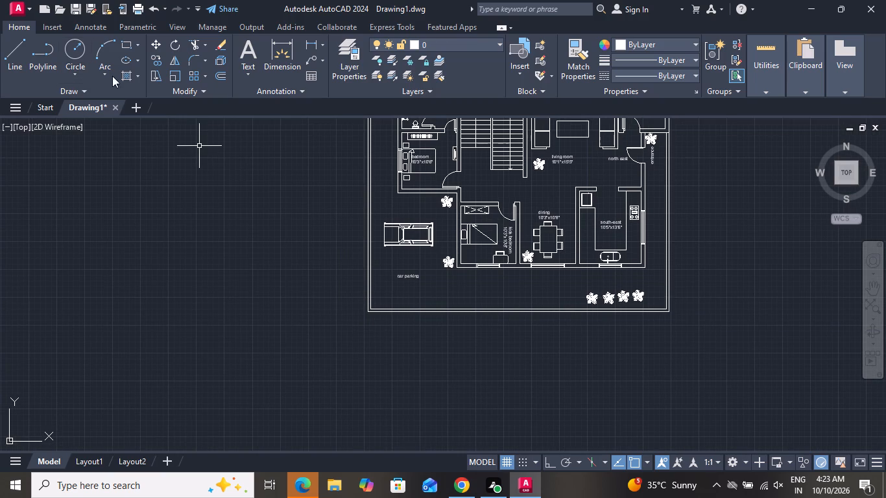
left_click(117, 74)
left_click(130, 76)
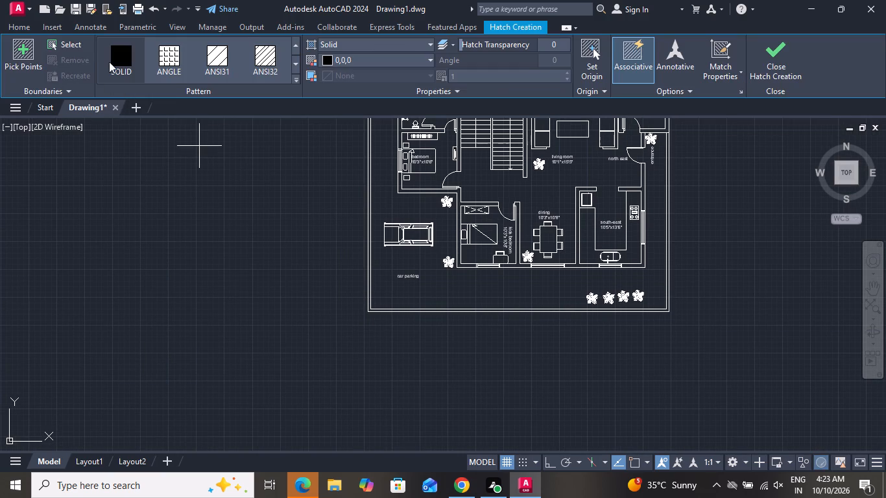
left_click(111, 58)
scroll(448, 185, "up", 2)
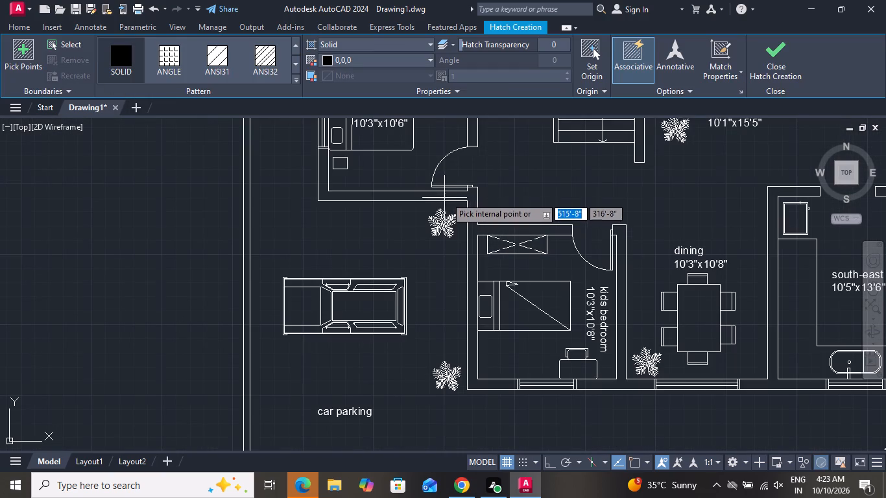
left_click(446, 196)
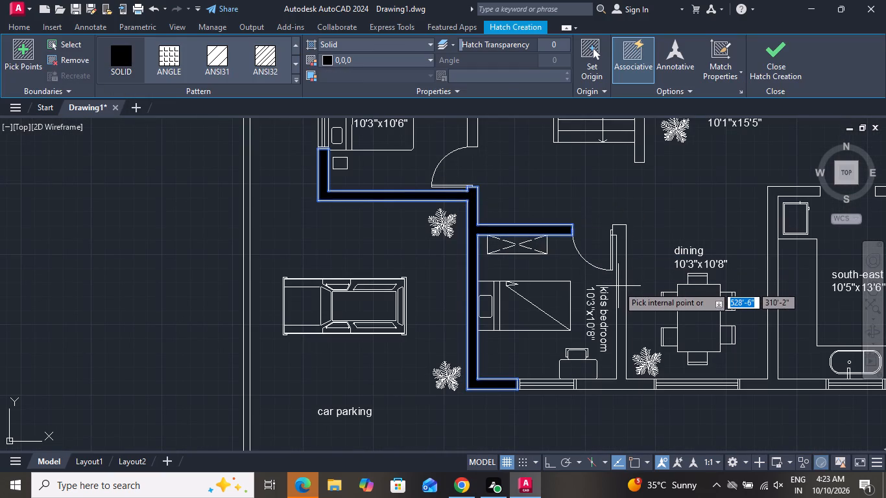
left_click(618, 286)
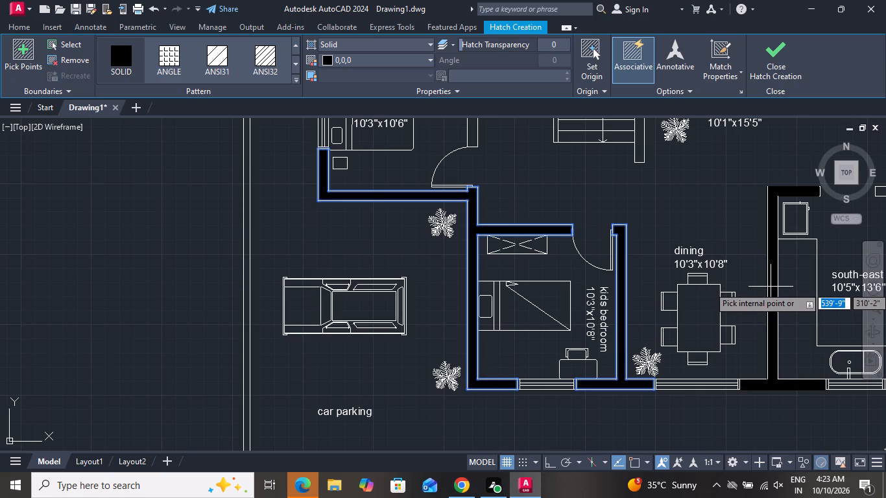
left_click(771, 287)
Add the kitchen's south-east corner walls and the east wall running up to the entrance door to the solid hatch.
scroll(577, 325, "down", 1)
scroll(574, 326, "up", 1)
scroll(771, 362, "down", 3)
scroll(719, 367, "up", 1)
scroll(717, 367, "down", 1)
scroll(806, 366, "up", 3)
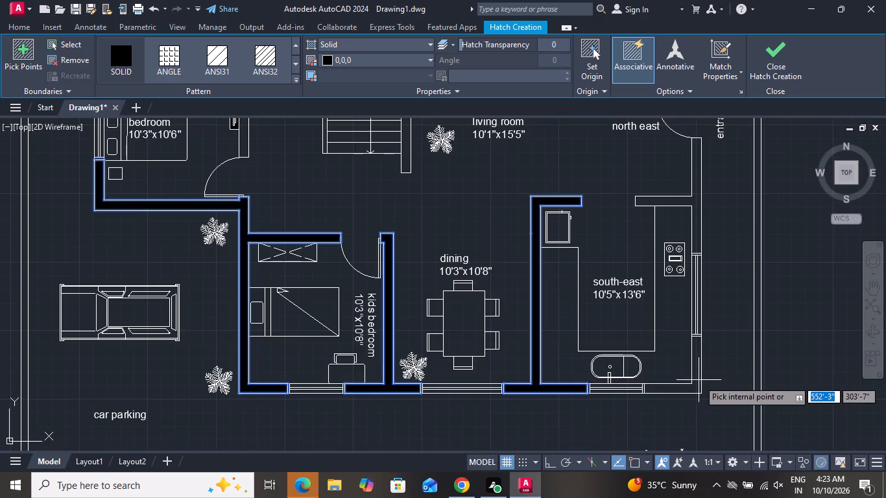
left_click(699, 380)
left_click(699, 234)
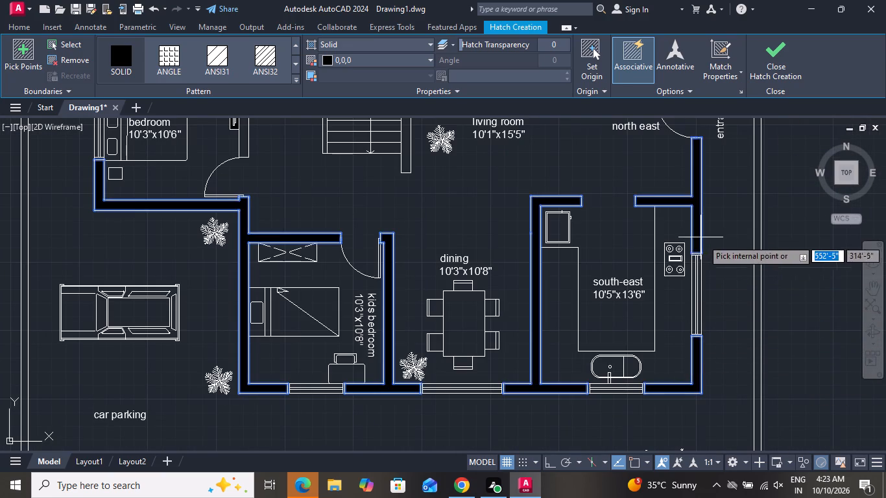
Add the pooja room's walls and the north wall stretch east of the living room window to the solid hatch.
scroll(729, 350, "down", 2)
scroll(695, 200, "up", 3)
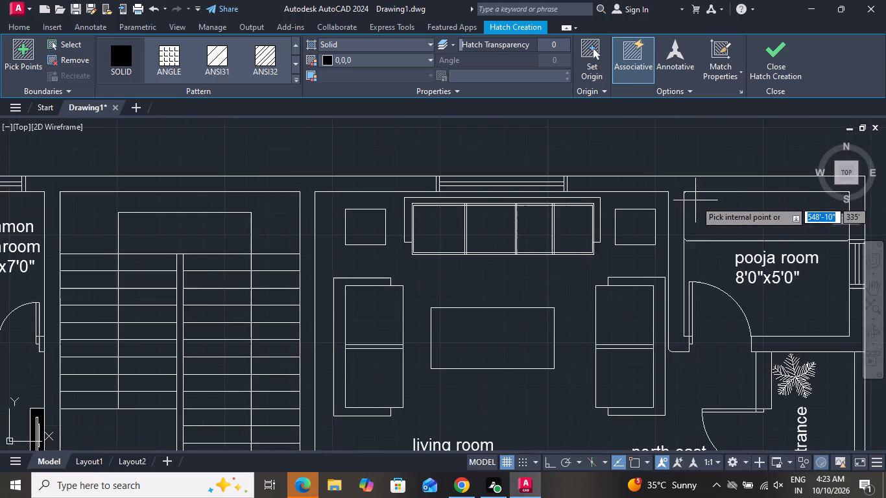
scroll(695, 200, "down", 1)
scroll(695, 200, "up", 1)
left_click(668, 191)
scroll(726, 270, "down", 2)
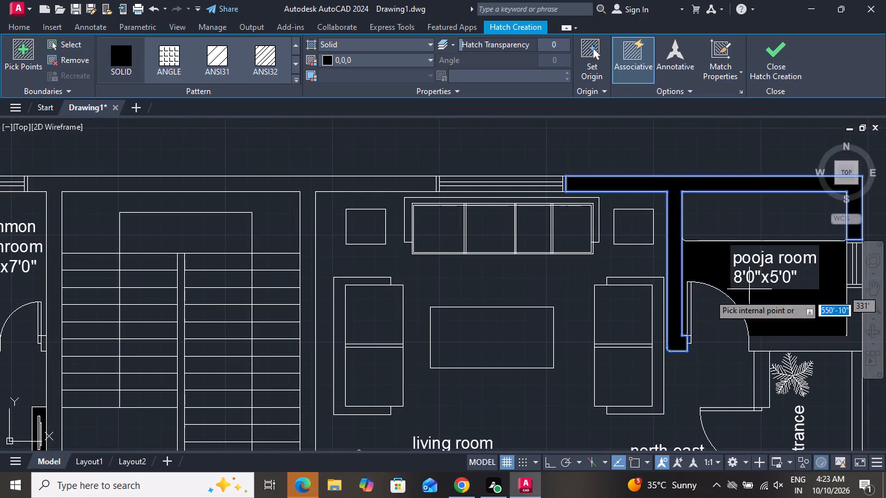
left_click(856, 381)
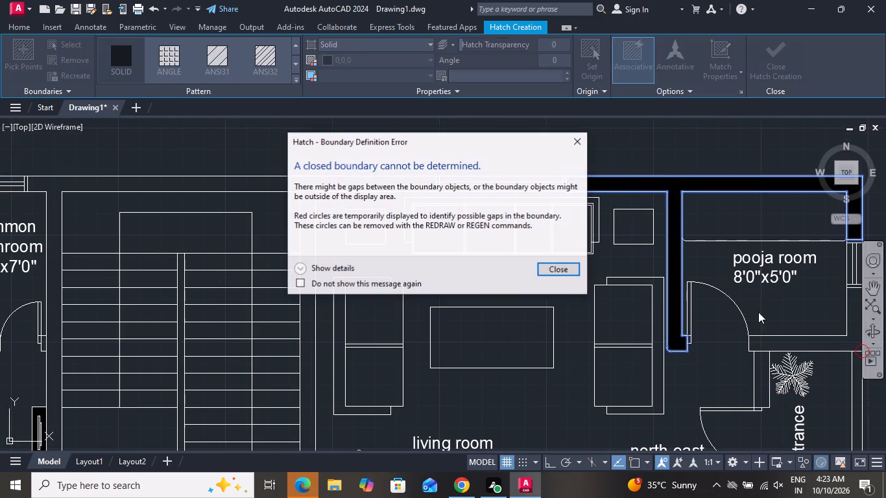
left_click(582, 145)
scroll(743, 257, "down", 2)
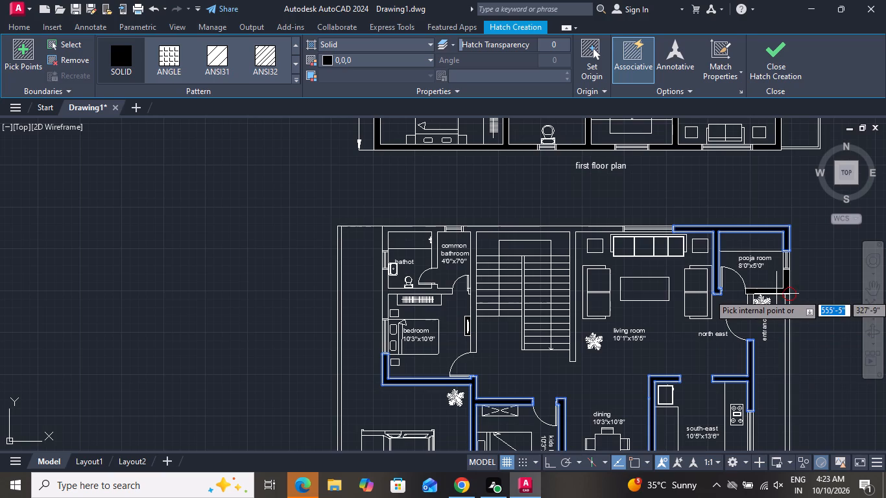
left_click(776, 294)
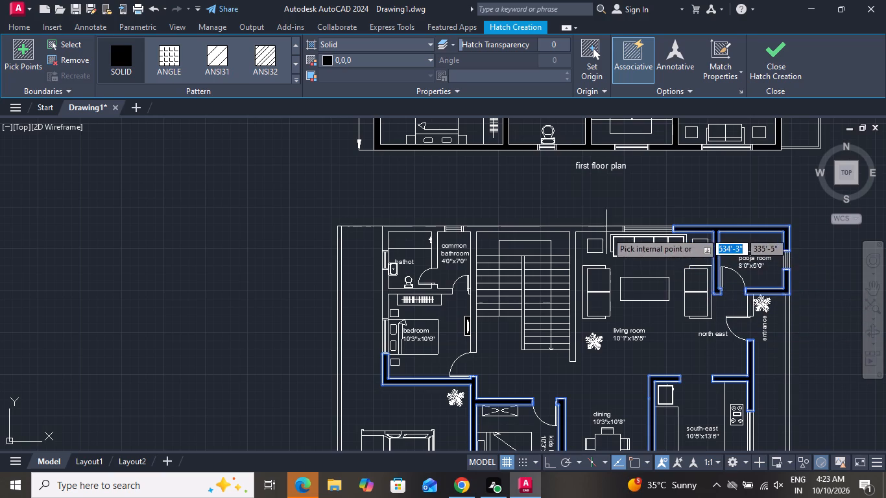
Add the staircase side walls, remaining north wall, and bathroom and bedroom walls on the west side to the solid hatch, and finish it.
left_click(602, 230)
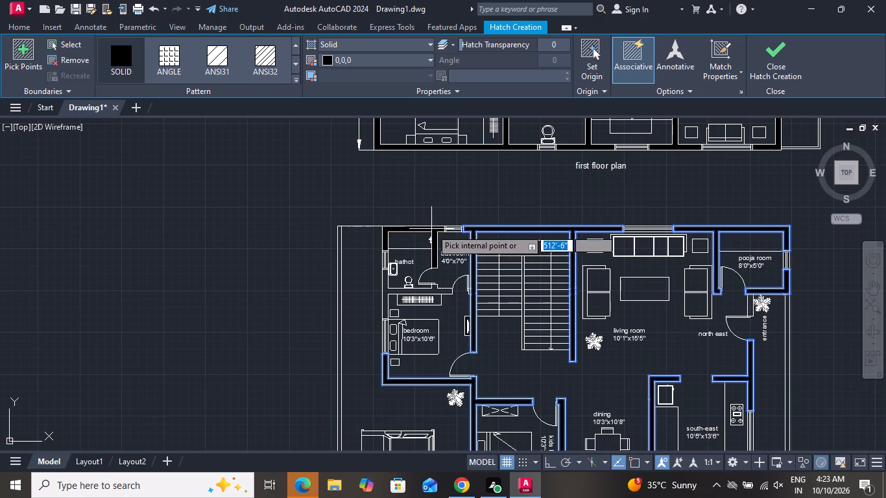
left_click(431, 229)
left_click(383, 298)
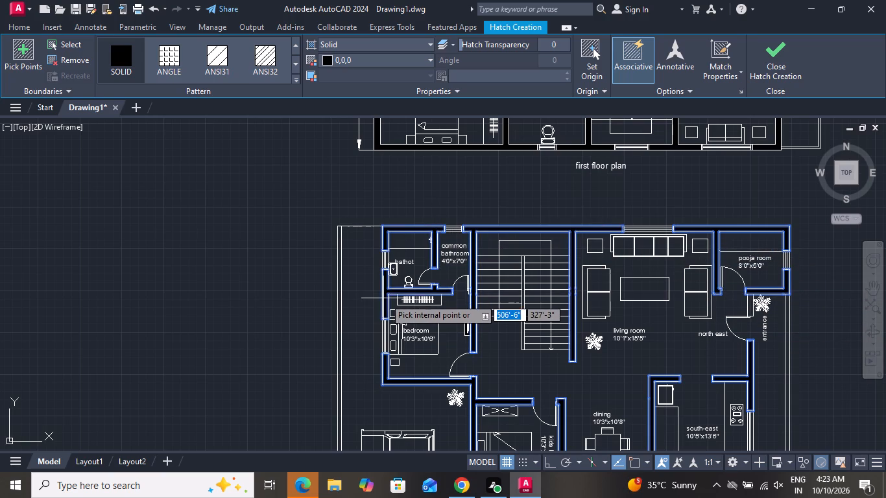
scroll(552, 332, "down", 3)
scroll(650, 426, "up", 1)
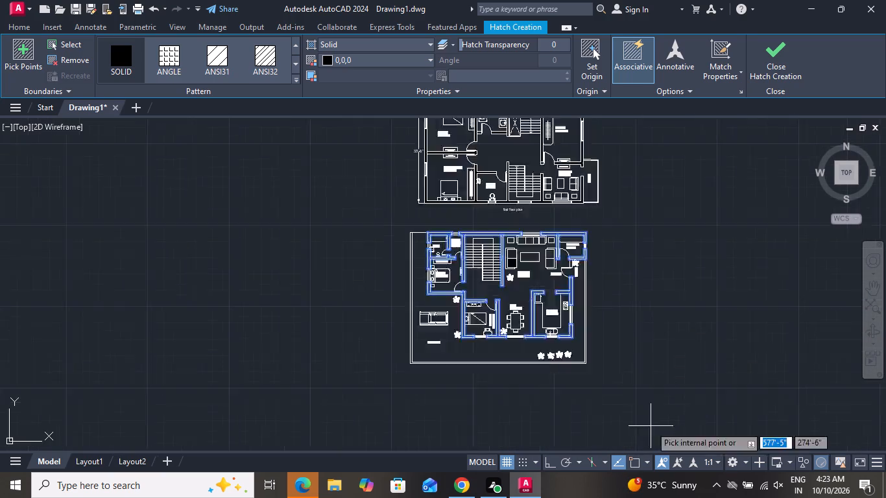
scroll(651, 426, "up", 1)
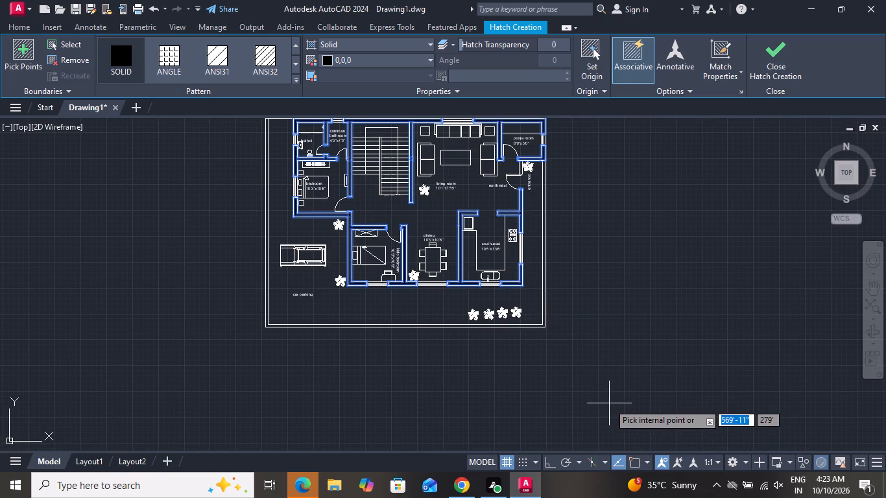
scroll(609, 403, "down", 1)
right_click(619, 336)
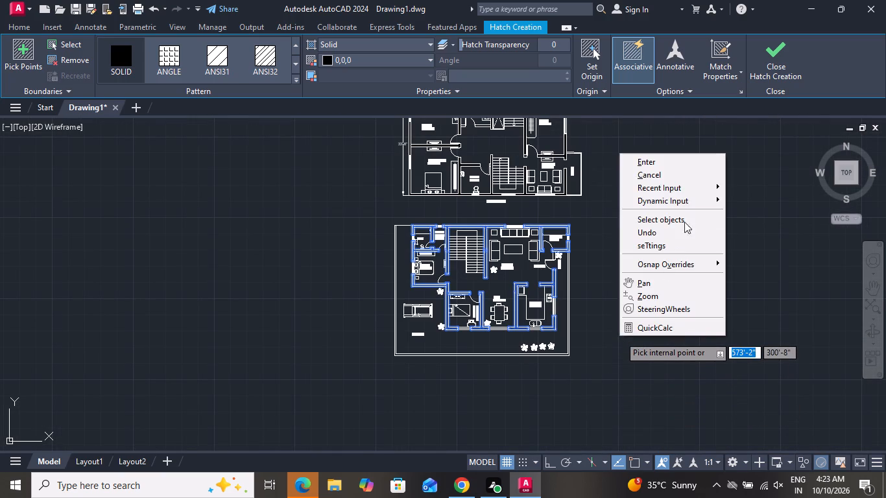
left_click(686, 180)
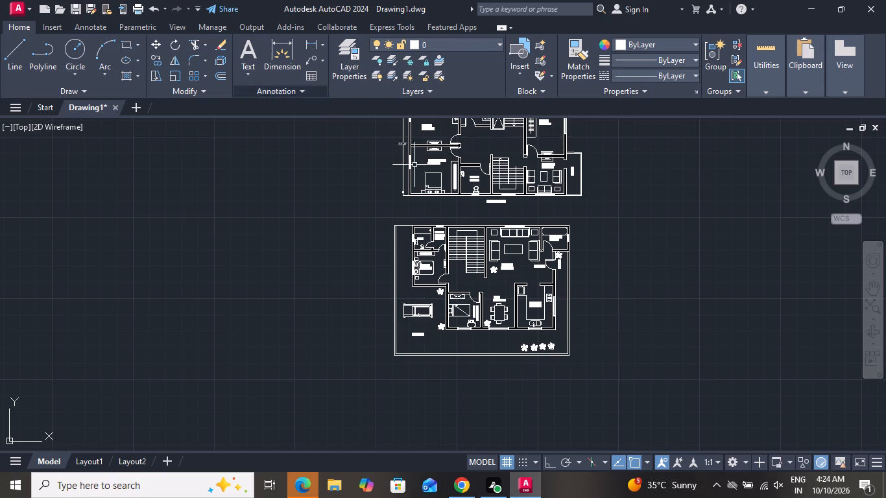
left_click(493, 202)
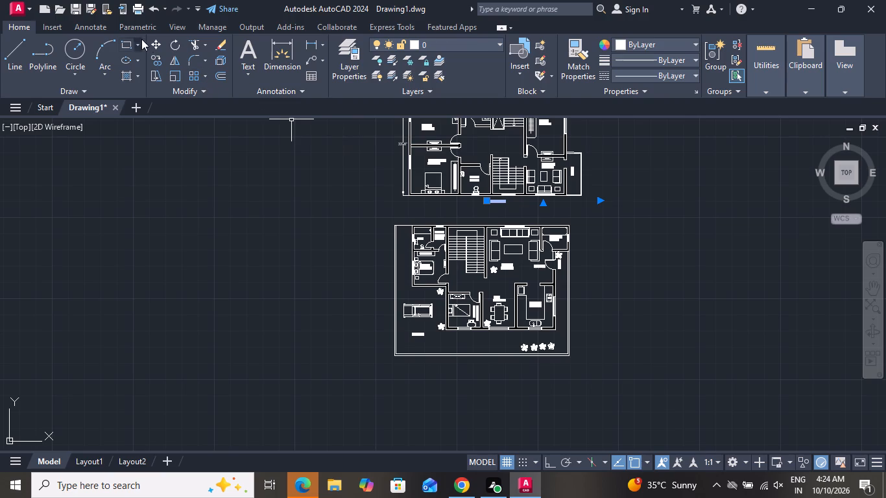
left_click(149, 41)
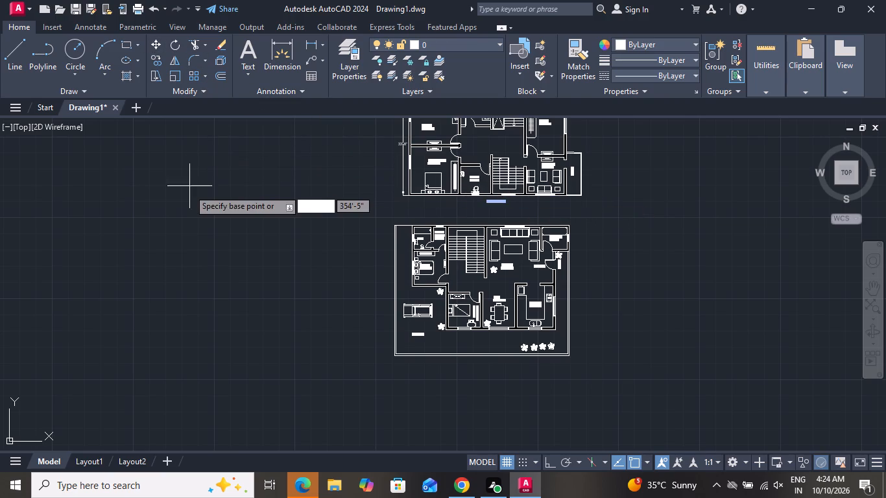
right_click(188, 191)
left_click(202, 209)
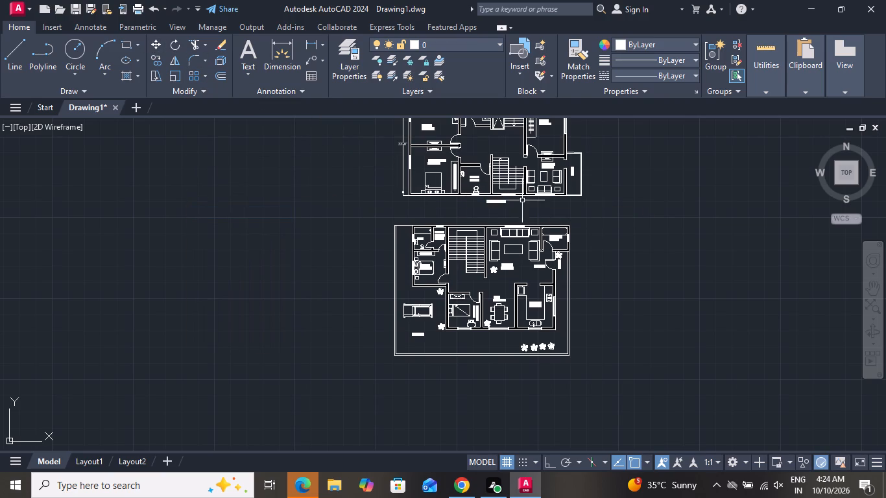
Copy the "first floor plan" label to just below the south boundary wall of the lower plan.
left_click(504, 202)
left_click(159, 60)
left_click(494, 204)
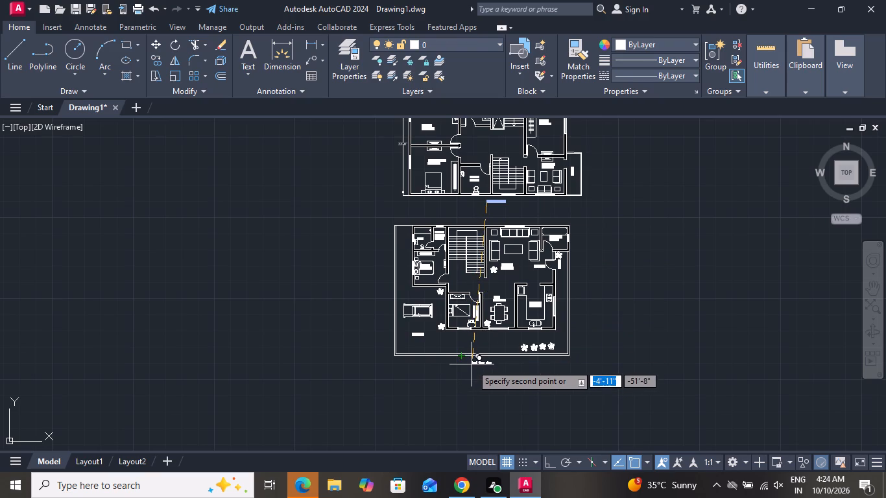
left_click(472, 364)
scroll(476, 364, "up", 8)
right_click(485, 352)
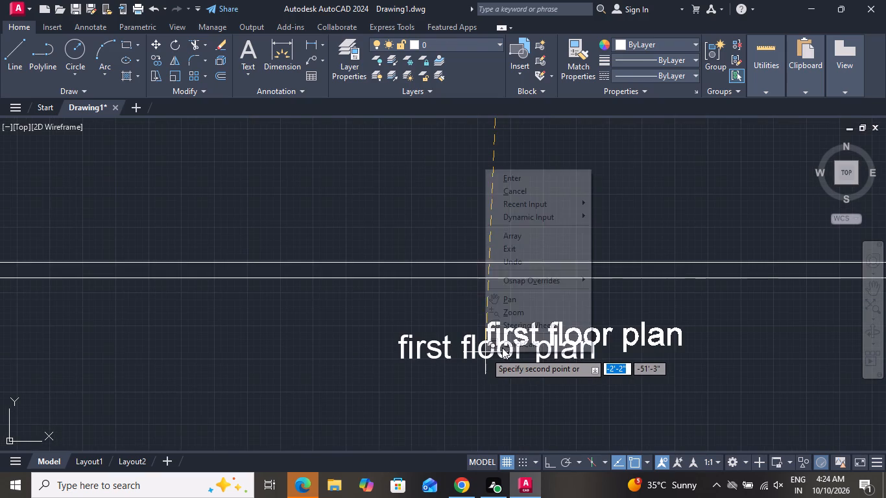
left_click(543, 186)
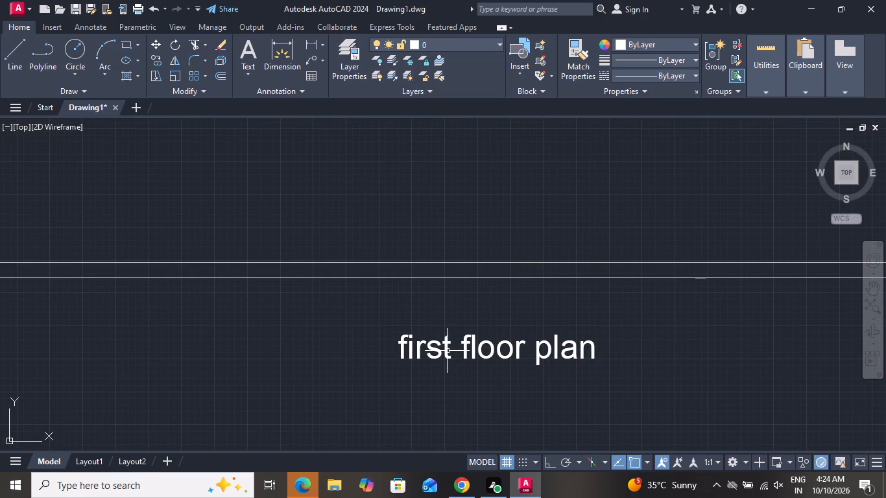
Change the copied label's text to "ground floor plan".
double_click(448, 348)
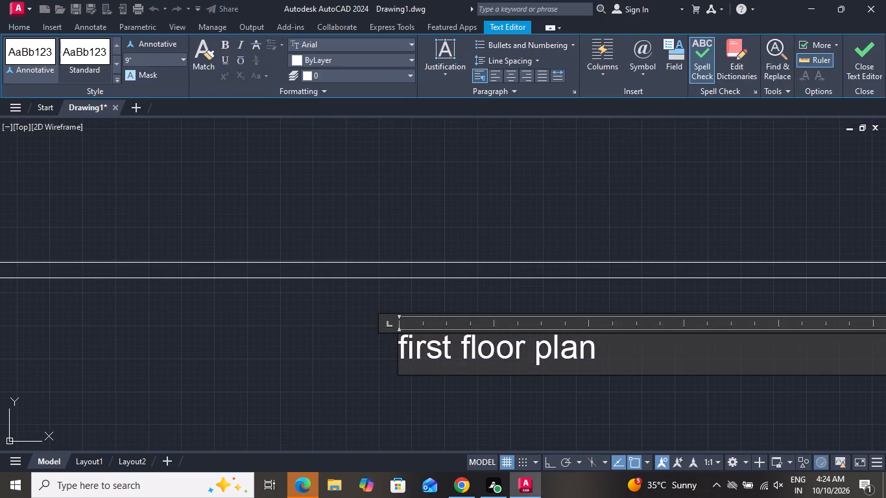
left_click(456, 348)
key("BackSpace")
key("BackSpace")
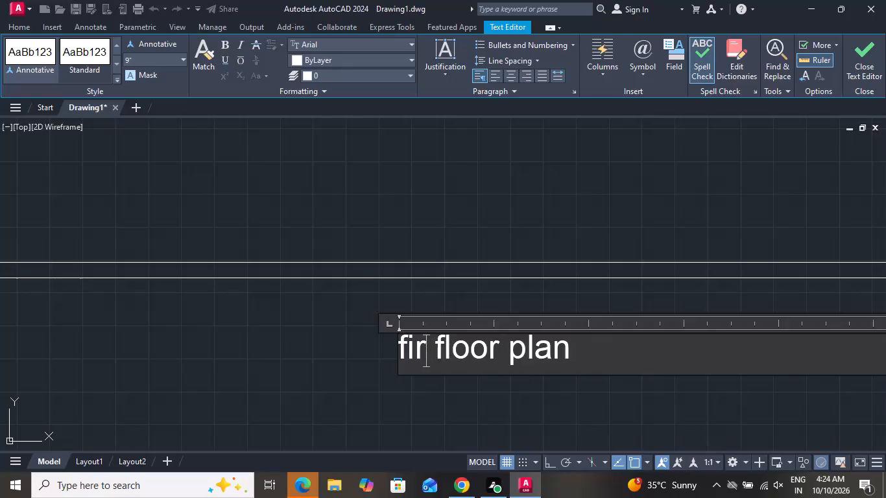
key("BackSpace")
key("BackSpace")
key("BackSpace")
type("gr")
type("oun")
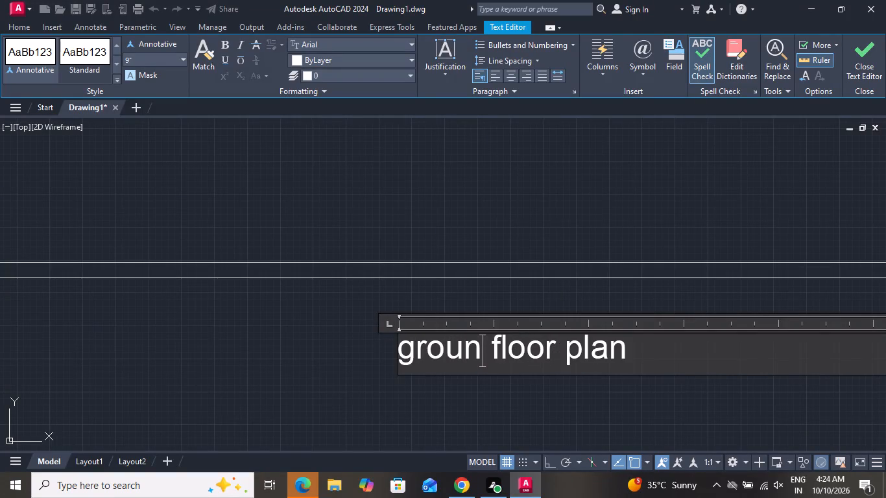
key("d")
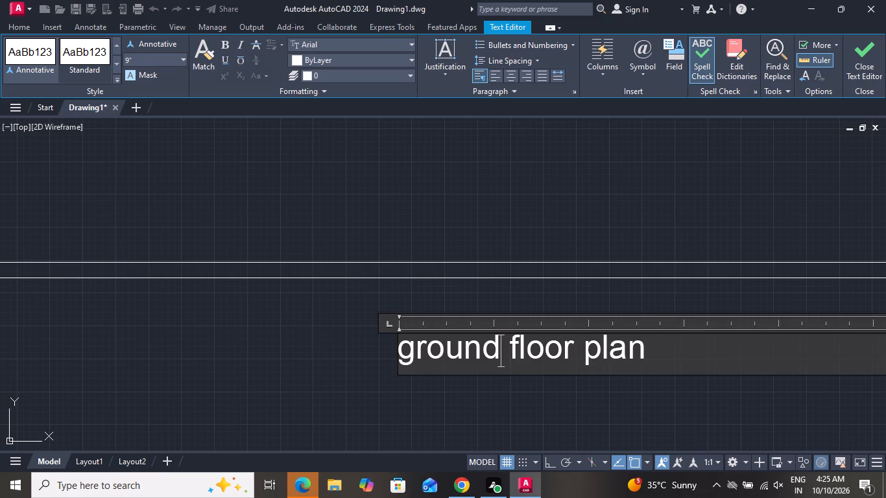
scroll(472, 346, "down", 2)
scroll(472, 345, "up", 1)
scroll(471, 334, "down", 1)
left_click(470, 282)
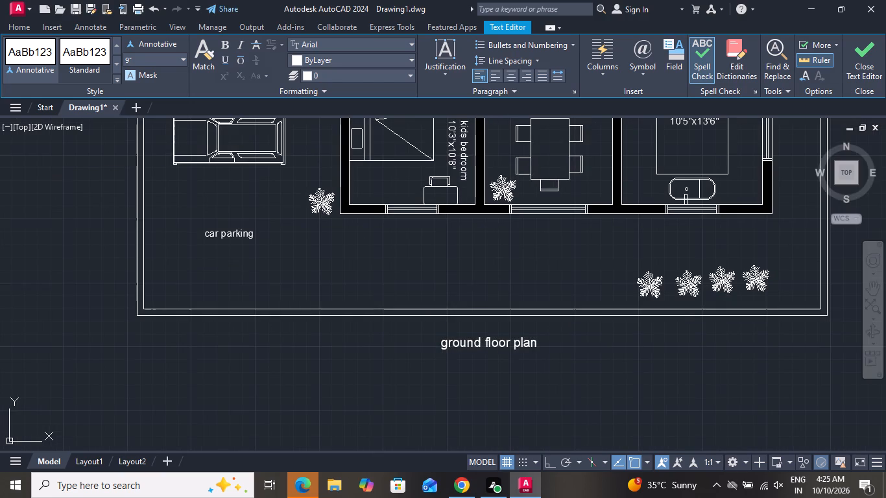
Examine the ground floor plan's walls room by room for segments left without solid fill.
scroll(470, 287, "down", 3)
scroll(471, 235, "down", 1)
scroll(495, 160, "up", 1)
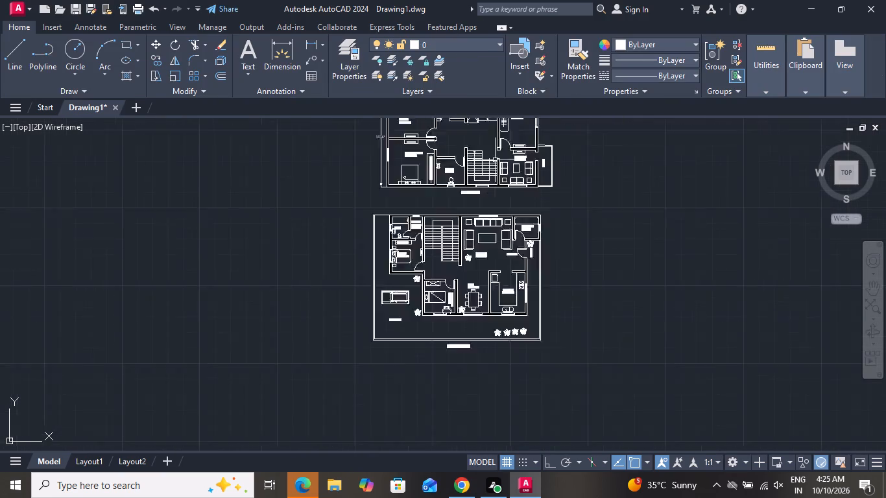
scroll(495, 160, "up", 3)
scroll(495, 158, "down", 2)
scroll(495, 158, "up", 1)
scroll(495, 158, "down", 1)
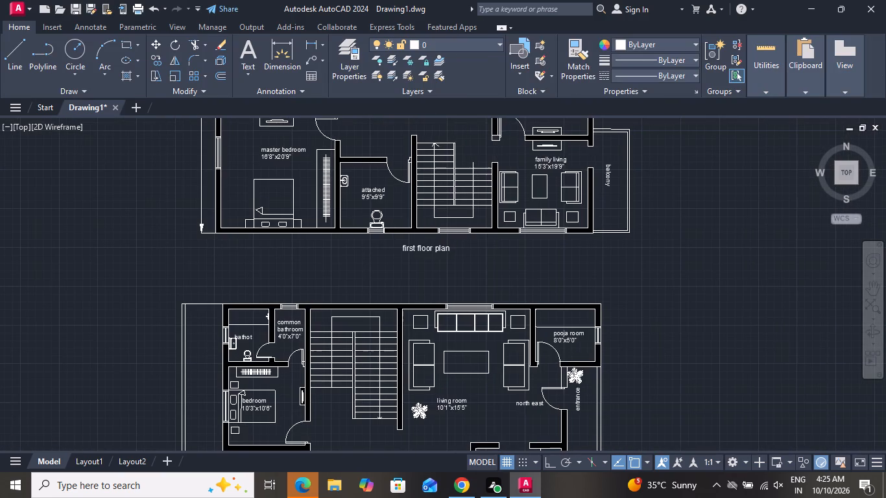
scroll(393, 281, "up", 2)
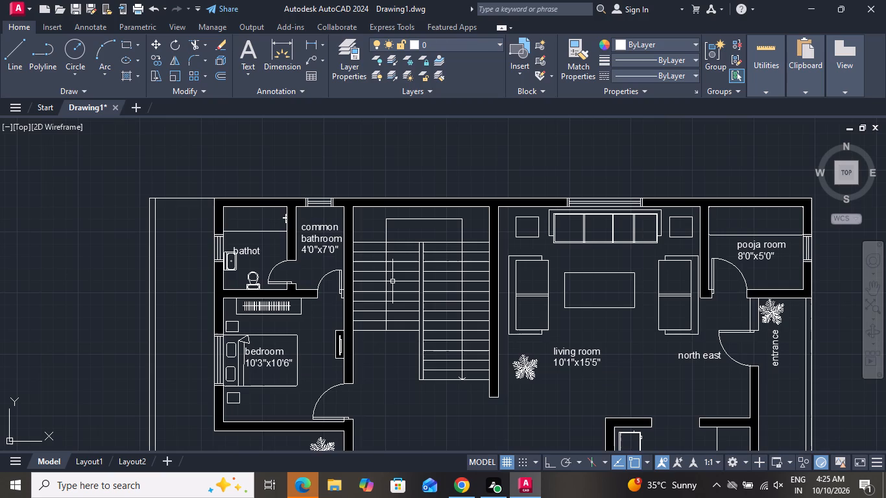
scroll(411, 231, "down", 1)
scroll(343, 240, "up", 2)
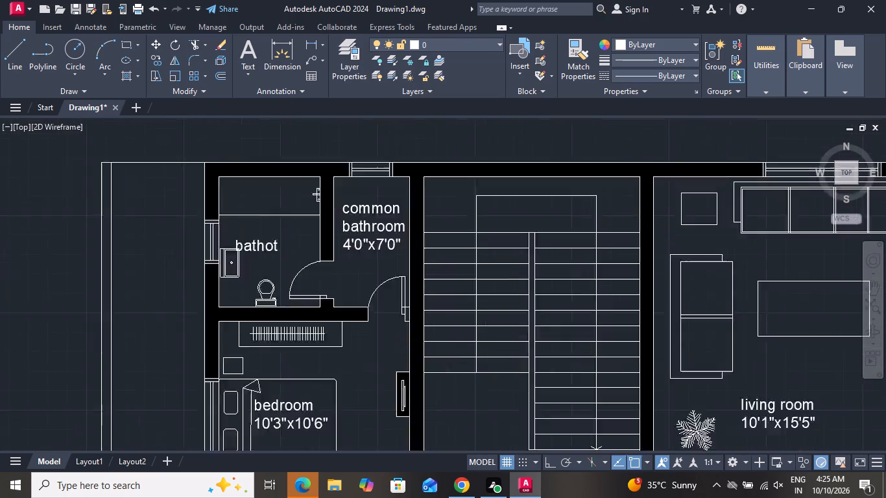
scroll(333, 246, "up", 2)
scroll(333, 246, "down", 4)
scroll(330, 247, "up", 3)
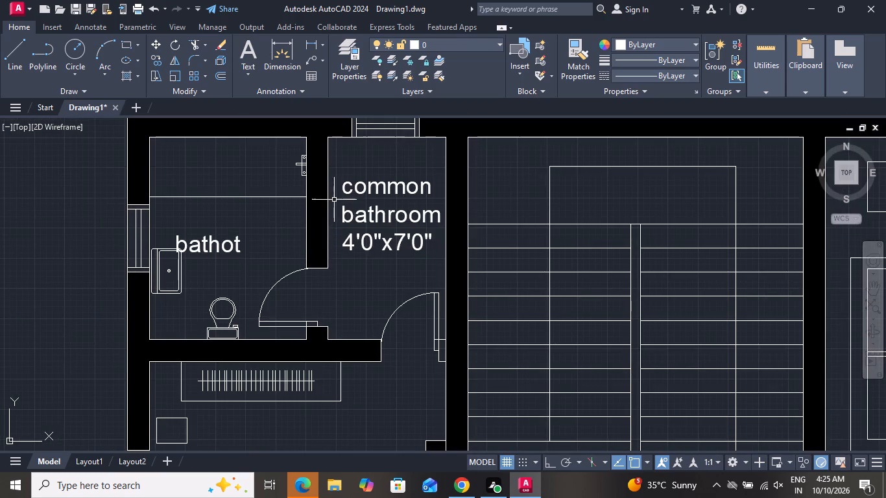
scroll(328, 180, "up", 3)
scroll(328, 180, "down", 1)
scroll(328, 180, "up", 1)
scroll(327, 180, "down", 7)
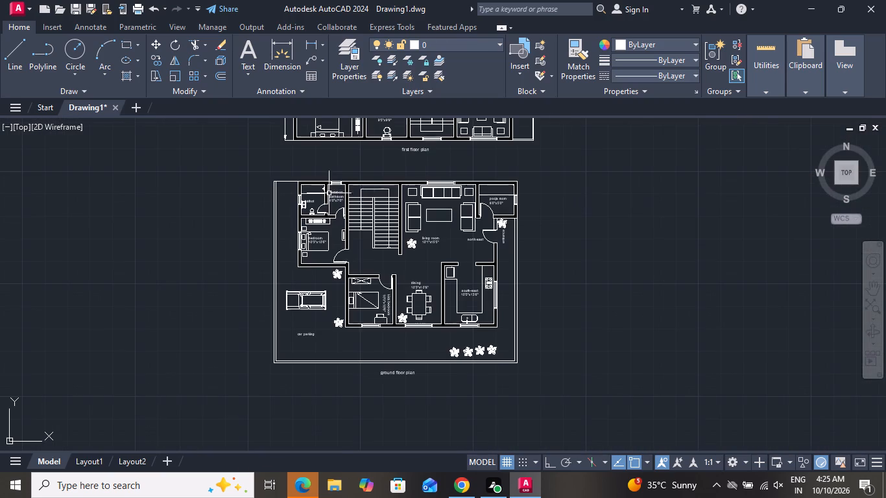
scroll(510, 201, "up", 2)
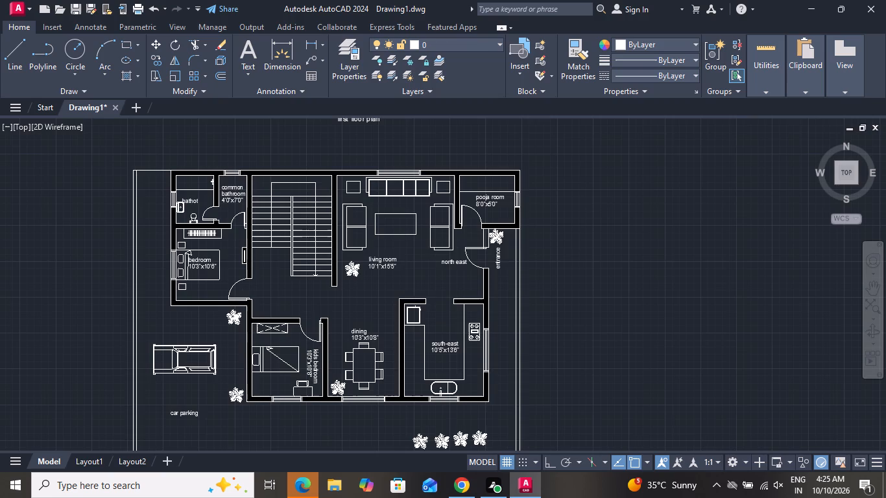
scroll(510, 201, "down", 1)
scroll(497, 207, "up", 1)
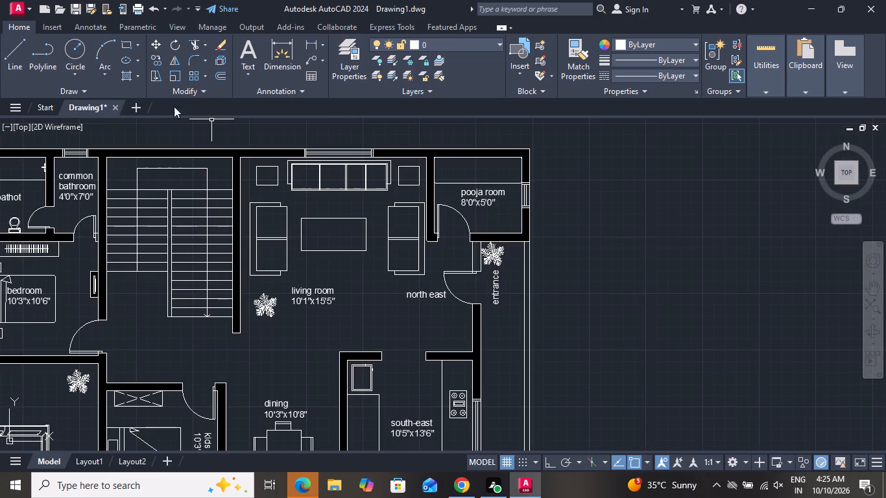
Fill the remaining short wall segment beside the entrance door, below the pooja room, with solid hatch.
left_click(128, 78)
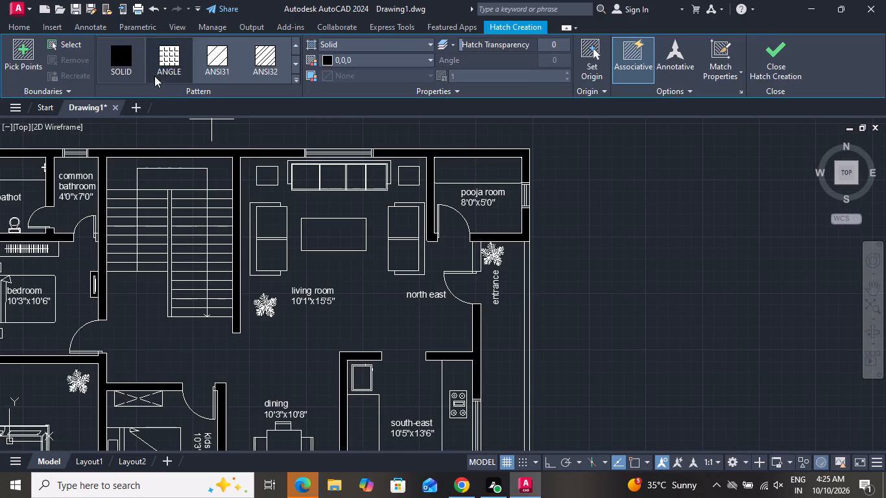
left_click(116, 60)
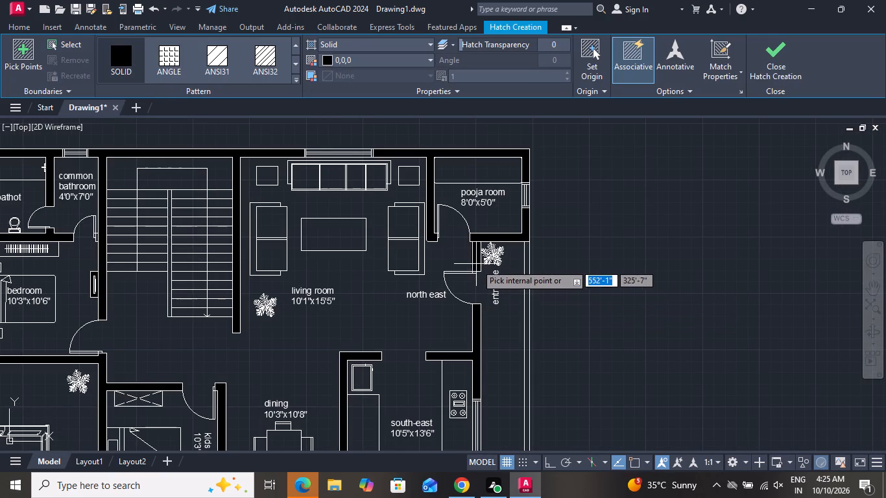
left_click(476, 264)
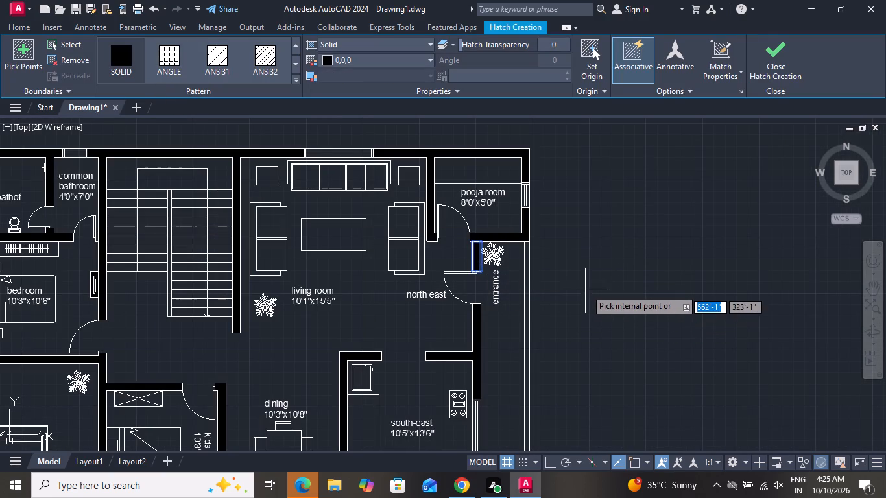
scroll(594, 279, "down", 1)
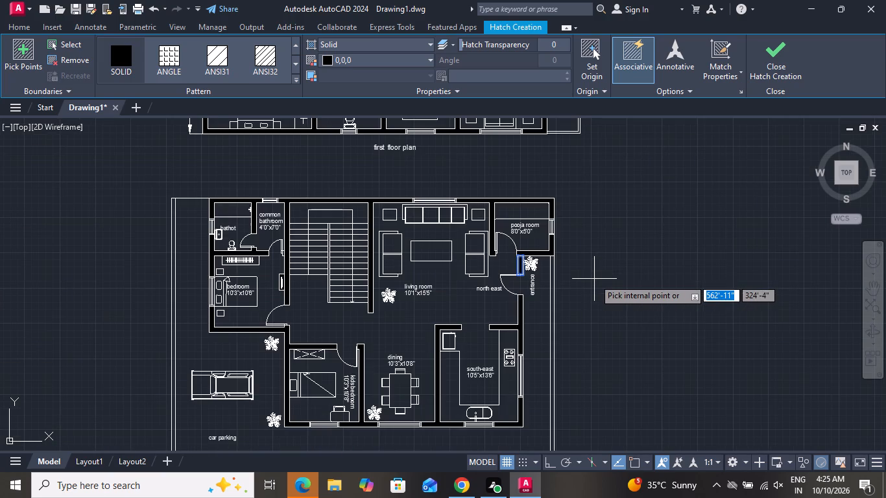
right_click(594, 279)
left_click(606, 294)
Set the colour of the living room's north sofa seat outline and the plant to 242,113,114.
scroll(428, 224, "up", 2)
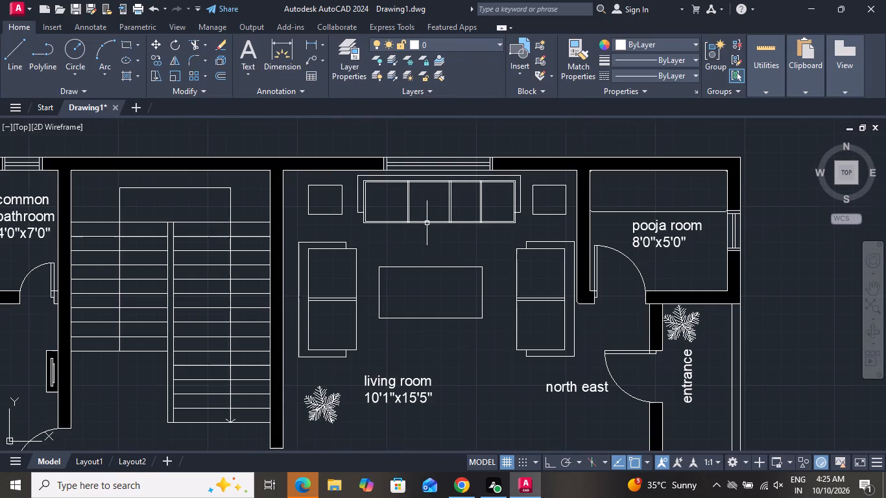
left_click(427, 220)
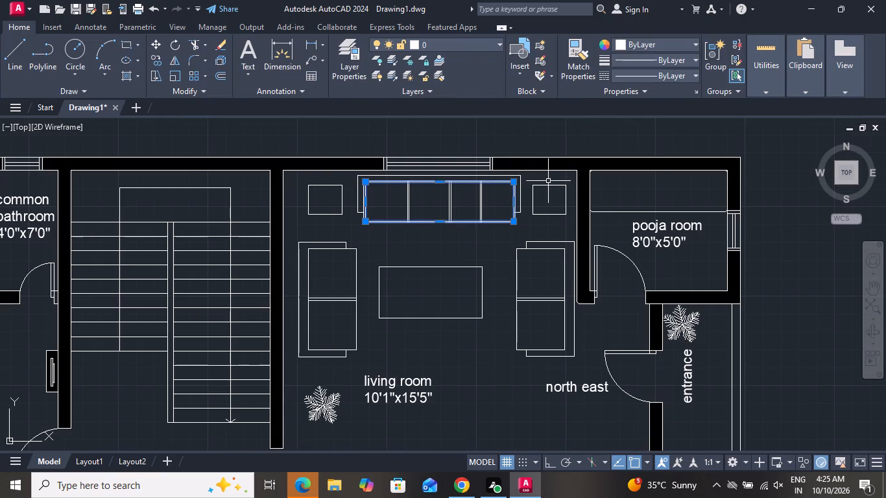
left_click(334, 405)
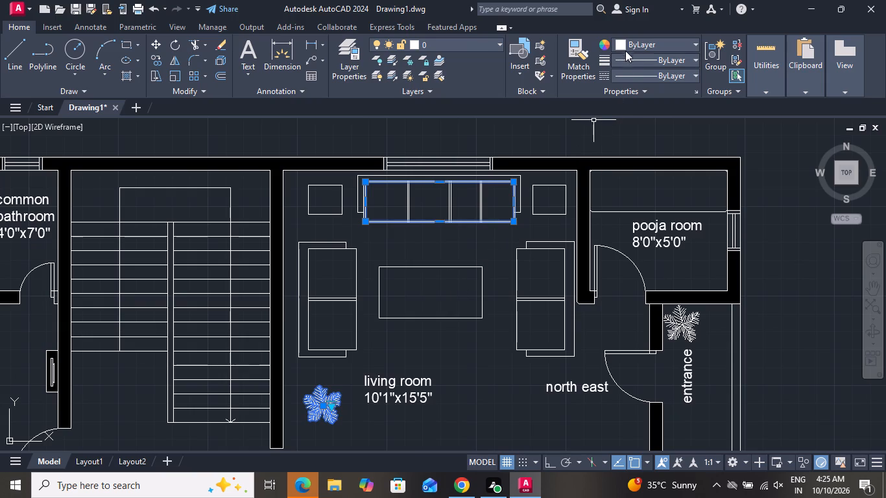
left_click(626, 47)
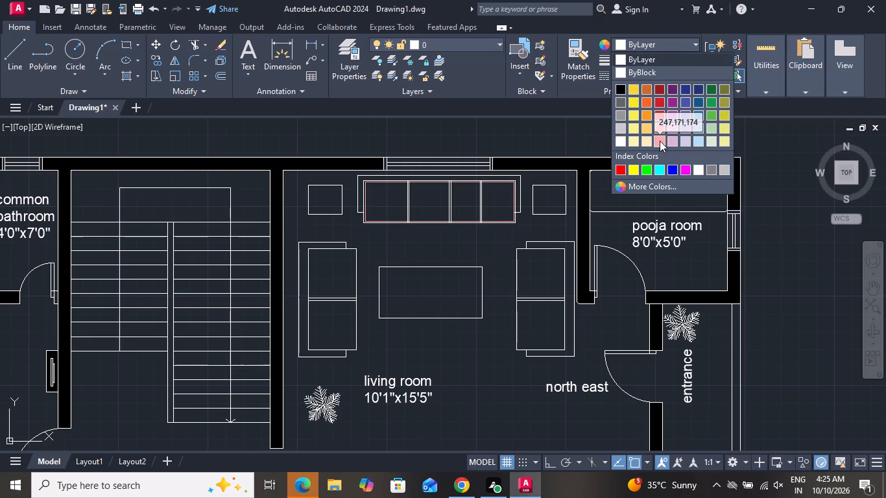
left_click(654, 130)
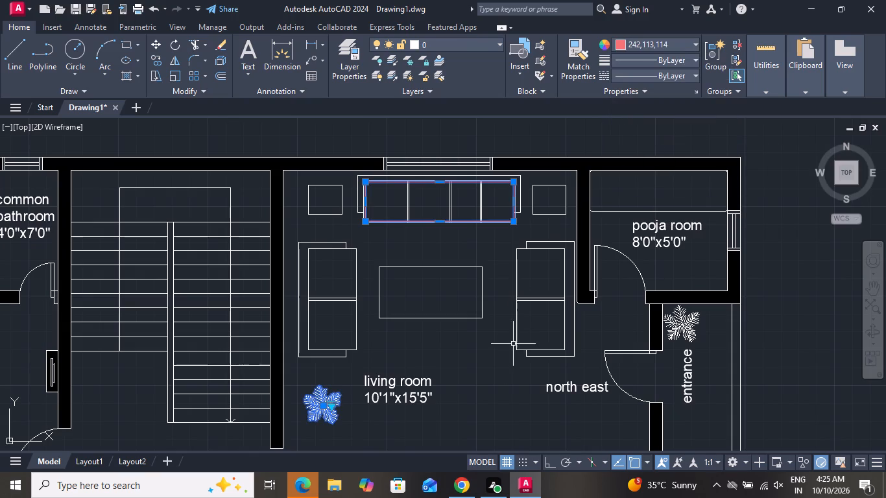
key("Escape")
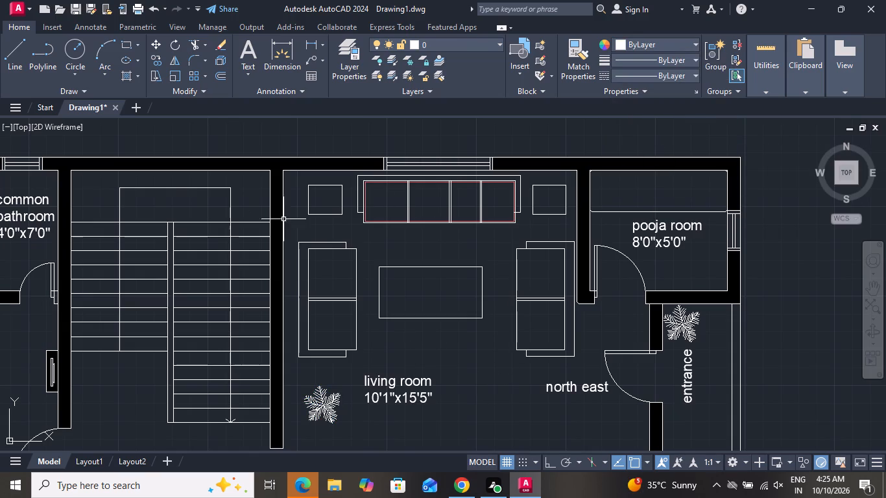
Select the living room's whole north sofa and both side tables, and set their colour to 247,171,174.
scroll(523, 182, "up", 2)
left_click(624, 169)
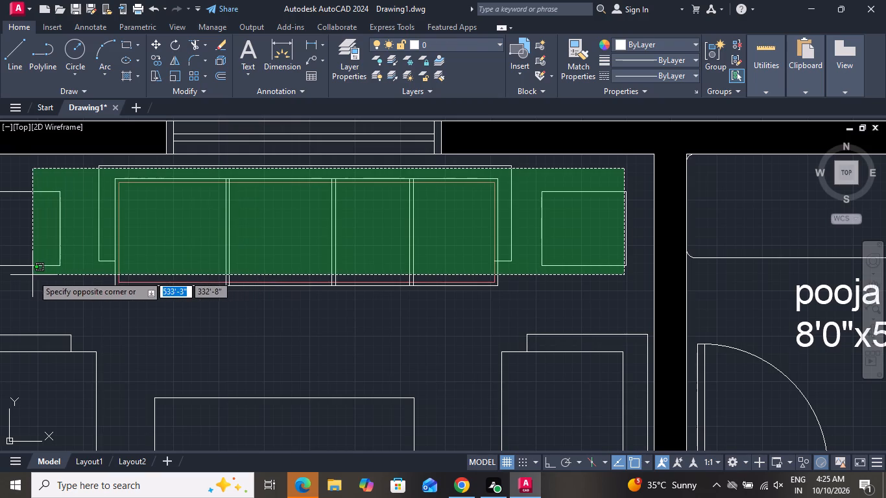
left_click(32, 275)
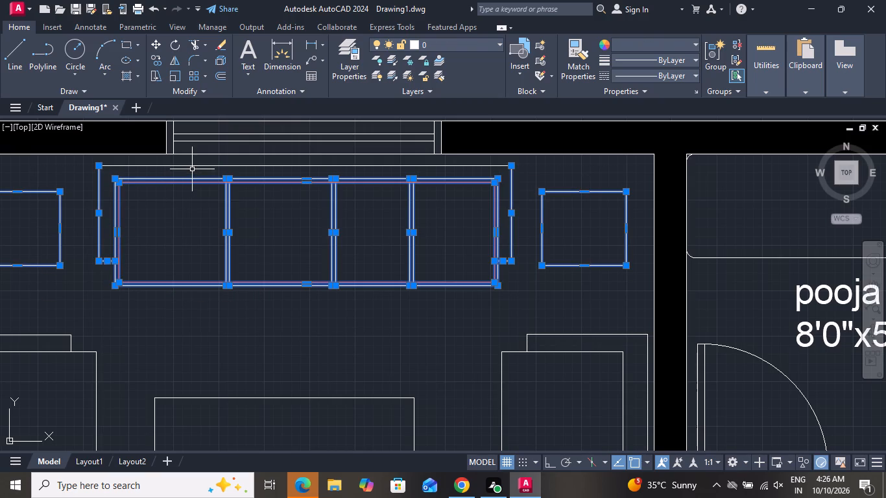
left_click(193, 167)
left_click(640, 47)
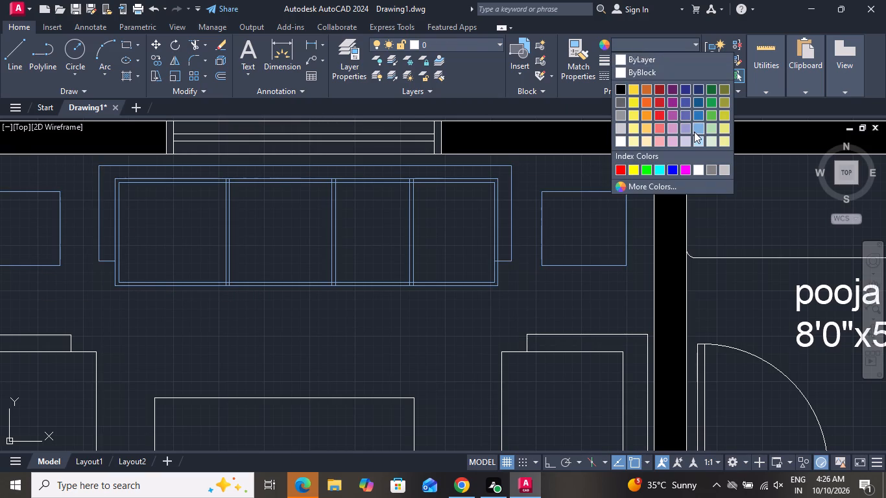
left_click(656, 143)
Add the east and west sofas and the centre table to the selection, and colour all of the selected living room furniture 237,31,36.
scroll(509, 223, "down", 3)
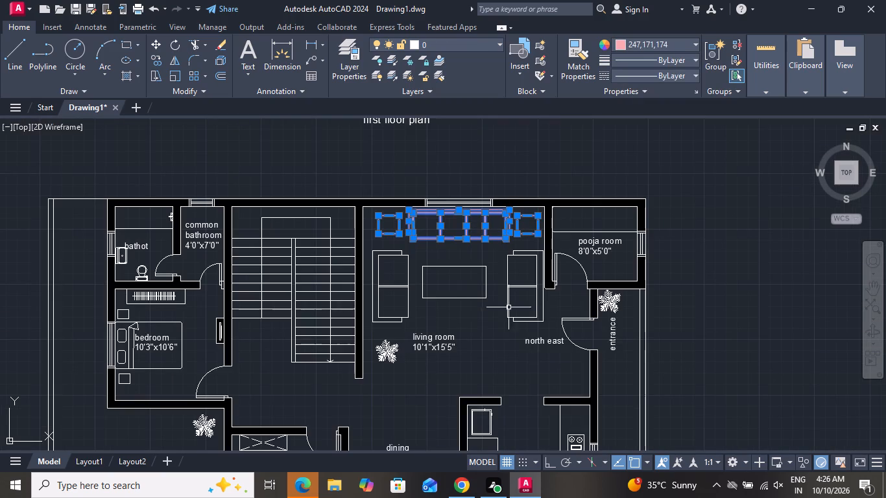
scroll(529, 283, "up", 1)
left_click(544, 219)
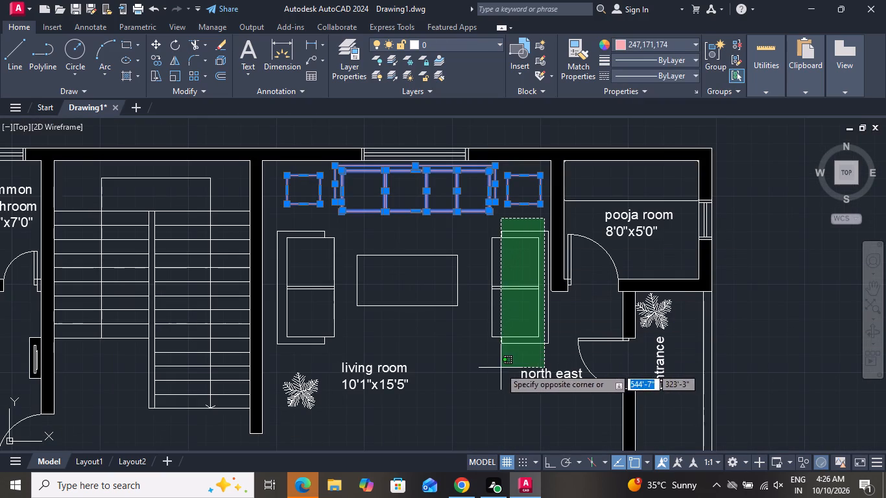
left_click(488, 350)
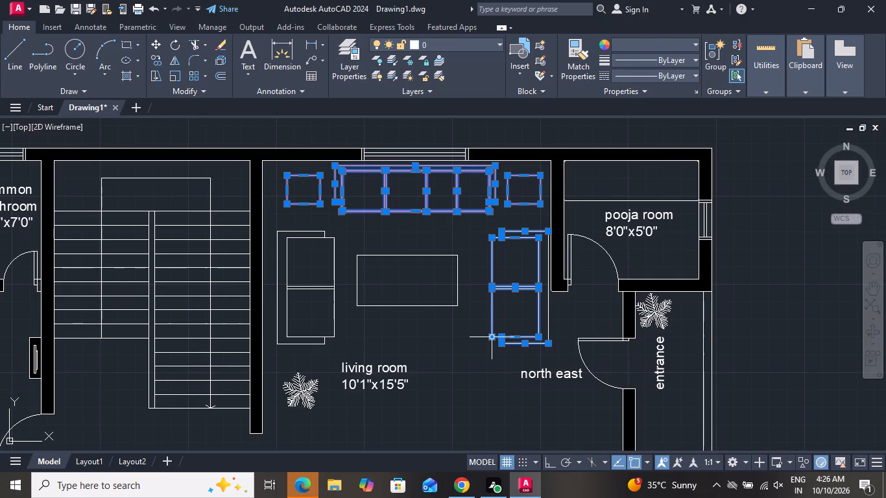
scroll(553, 309, "up", 3)
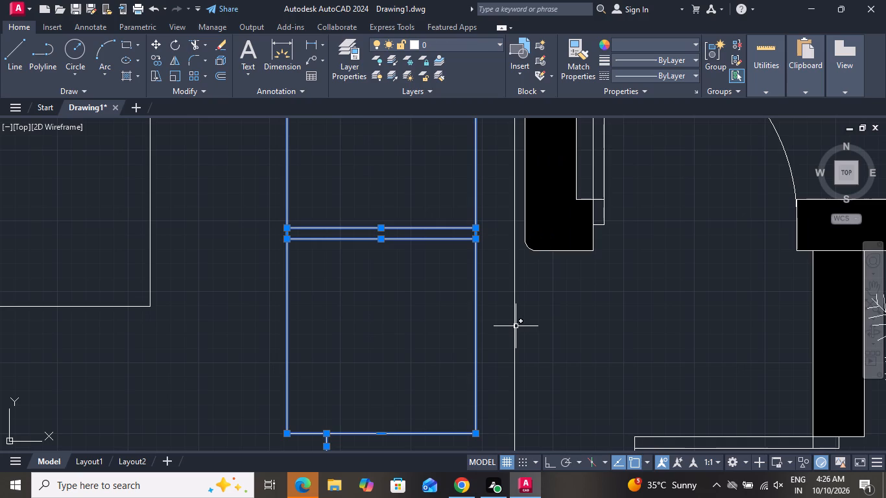
left_click(516, 326)
scroll(516, 323, "down", 2)
scroll(516, 323, "up", 1)
scroll(497, 340, "down", 2)
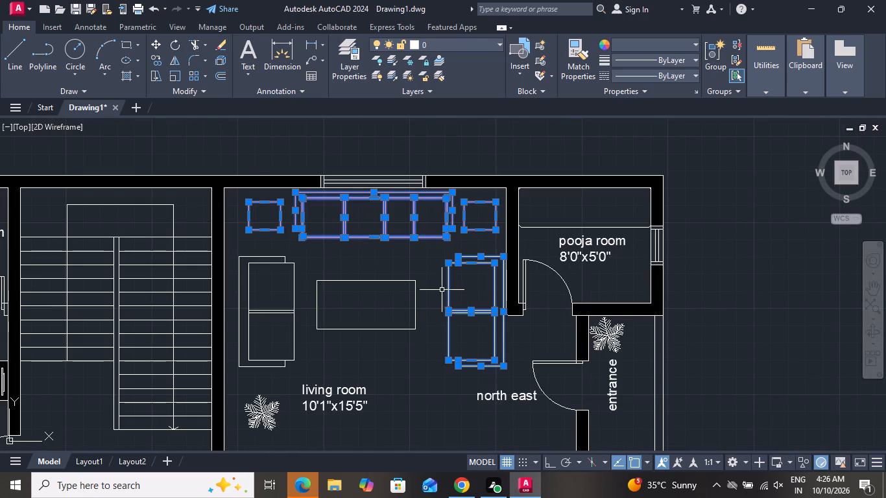
left_click(444, 263)
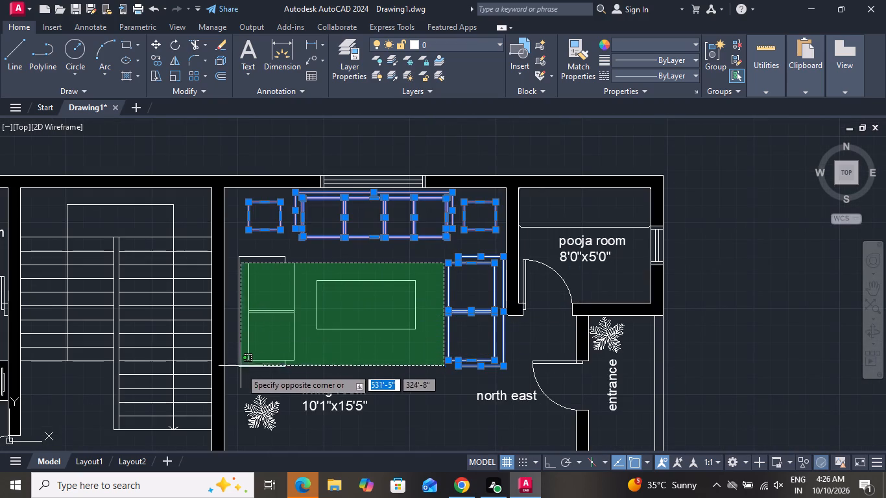
left_click(239, 375)
left_click(269, 256)
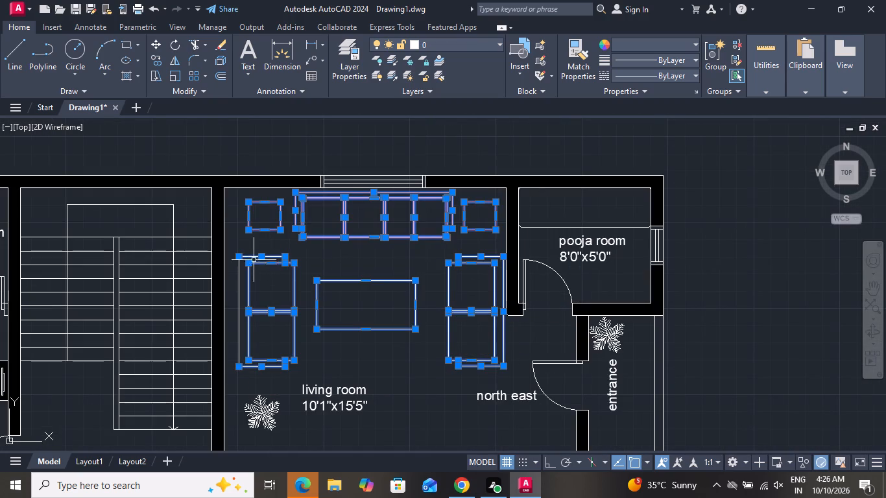
left_click(237, 290)
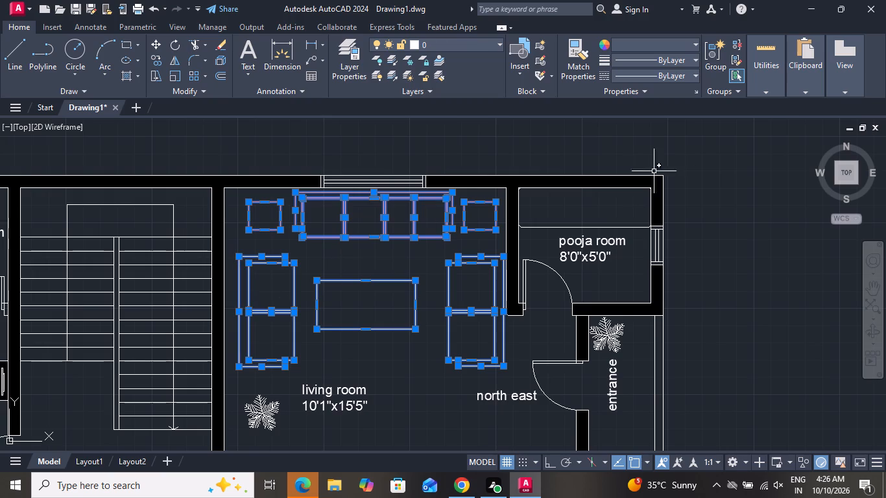
left_click(660, 41)
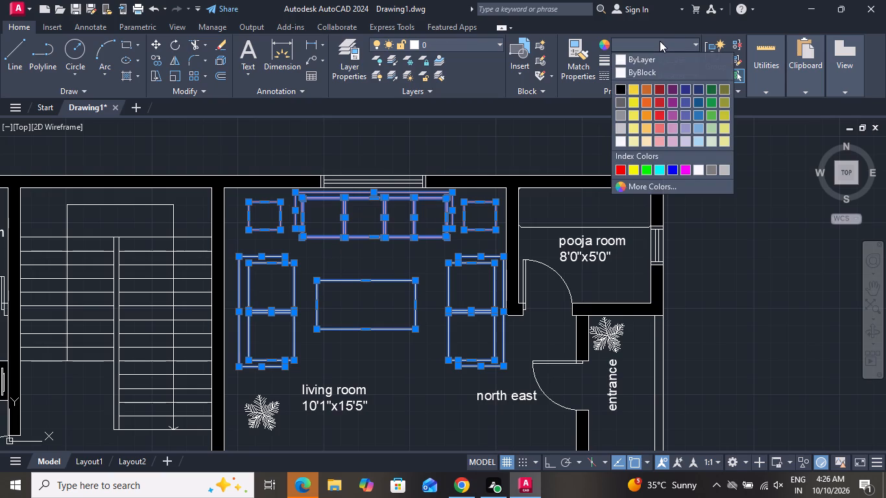
left_click(657, 112)
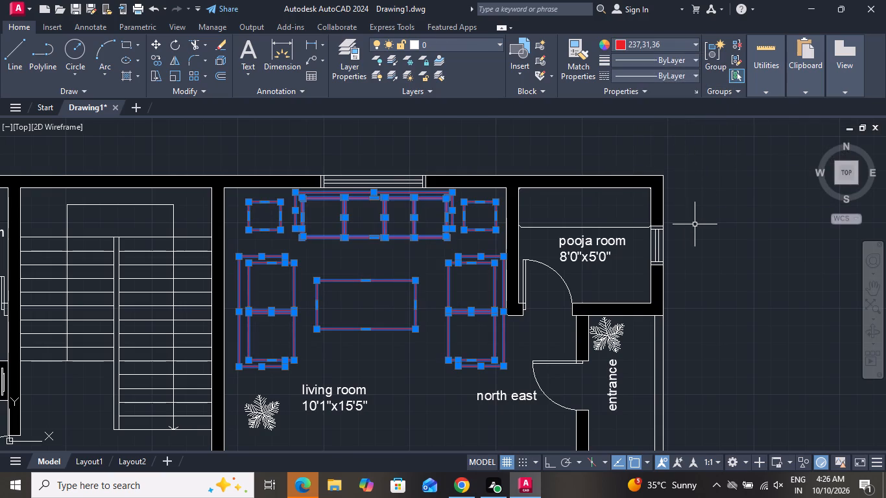
key("Escape")
Colour the dining table, its six chairs and the adjacent plant light pink.
scroll(693, 234, "down", 3)
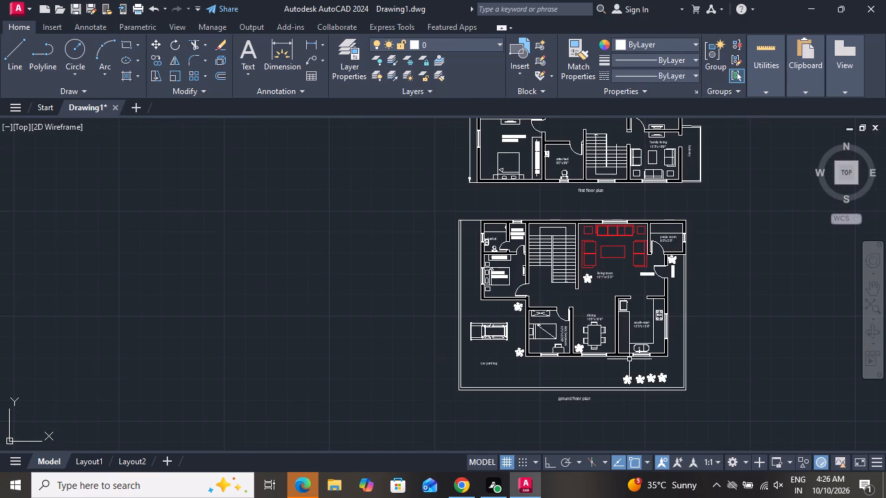
scroll(621, 314, "down", 1)
scroll(622, 331, "up", 1)
scroll(622, 331, "down", 1)
scroll(622, 331, "up", 4)
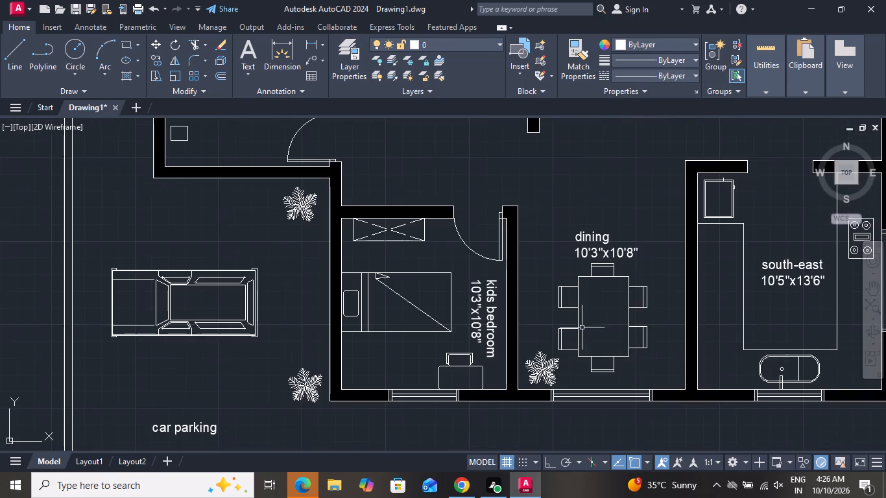
left_click_drag(659, 272, 660, 282)
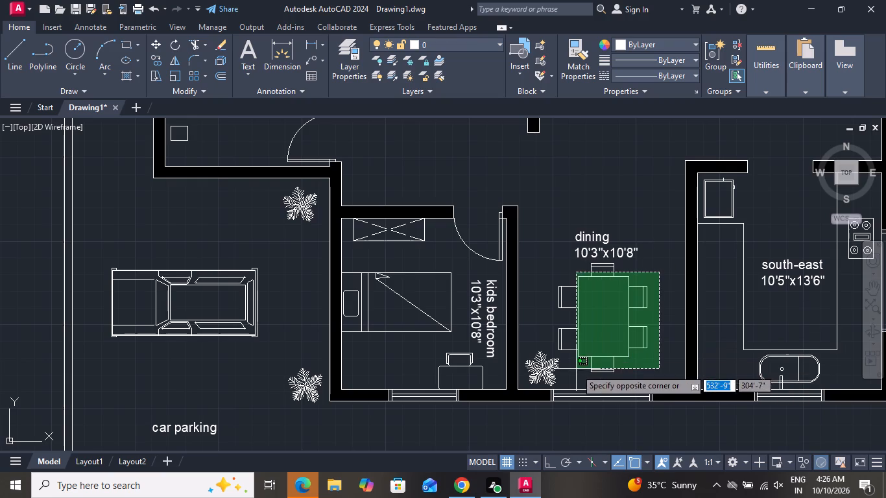
left_click(557, 366)
scroll(602, 280, "up", 1)
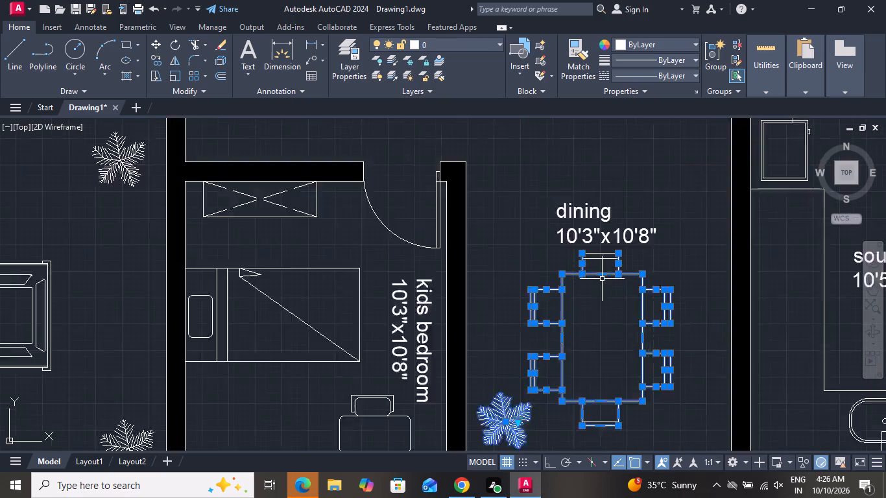
scroll(602, 279, "up", 2)
left_click(606, 211)
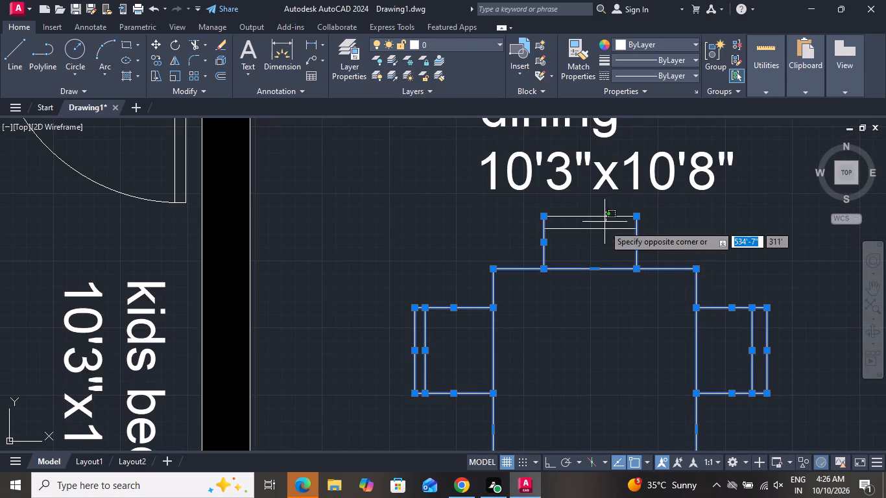
left_click(590, 242)
left_click(655, 41)
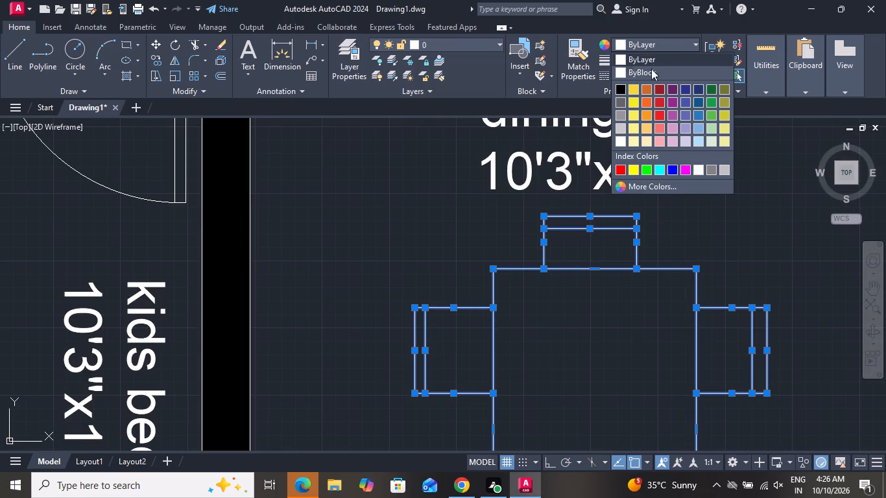
left_click(664, 141)
scroll(714, 160, "down", 1)
key("Escape")
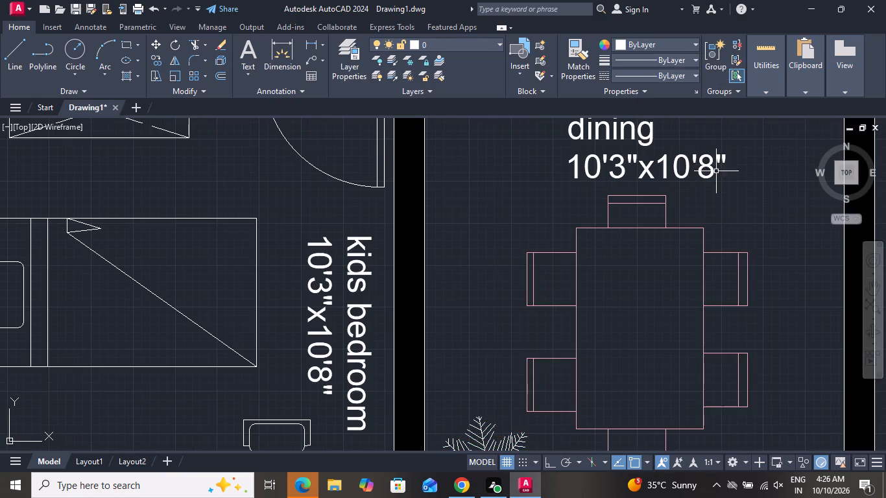
Colour the ground floor bedroom's bed, bedside tables, wardrobe, room label and door swing magenta.
scroll(715, 185, "down", 6)
scroll(786, 182, "up", 2)
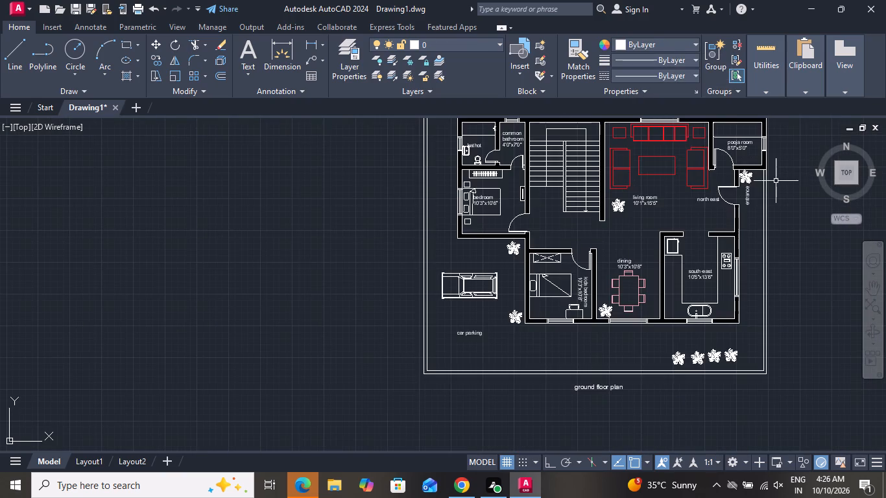
scroll(687, 236, "down", 1)
scroll(664, 191, "up", 2)
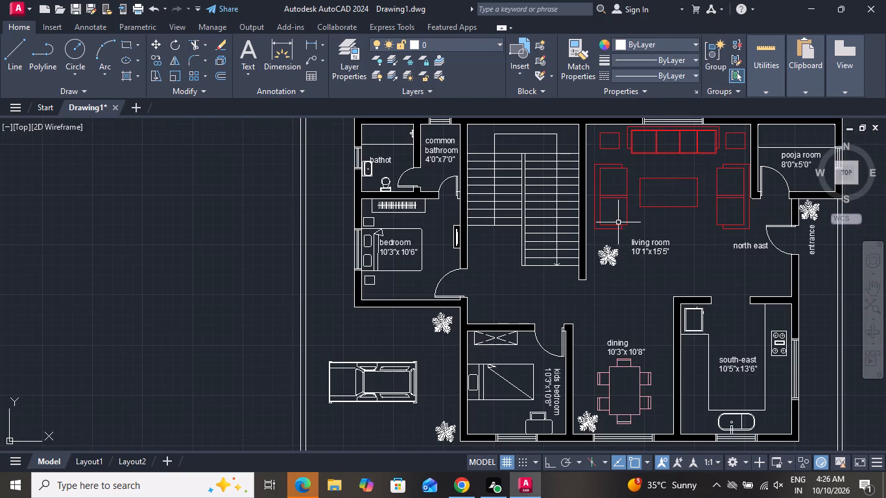
scroll(422, 231, "up", 2)
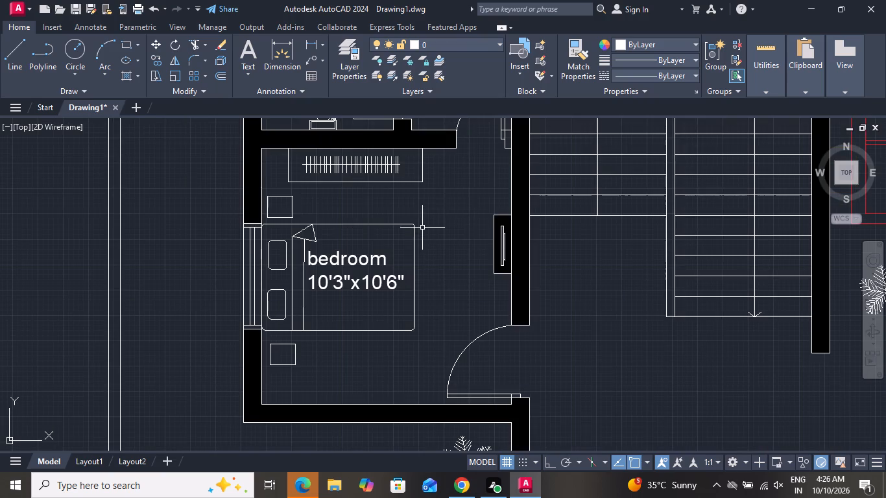
left_click(455, 171)
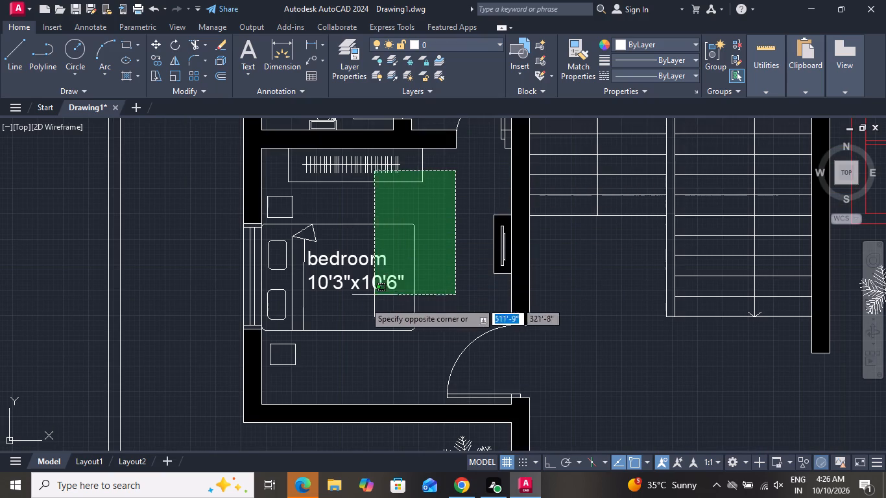
left_click(272, 370)
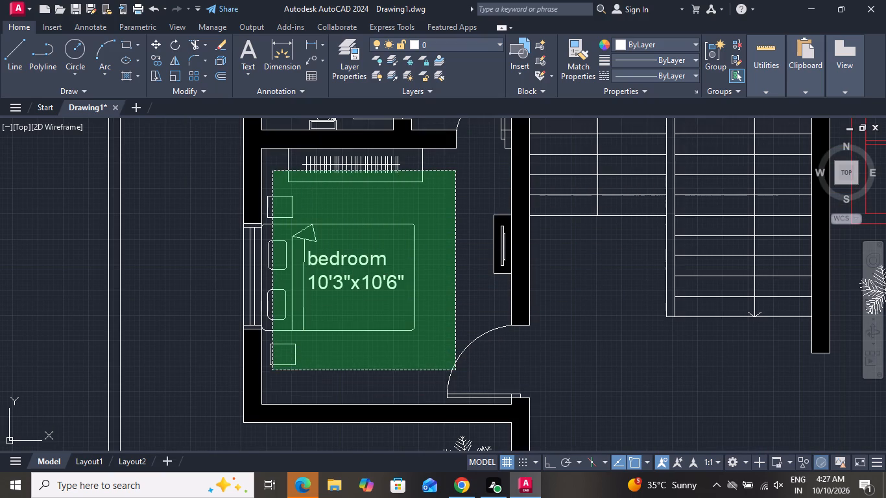
scroll(370, 141, "up", 3)
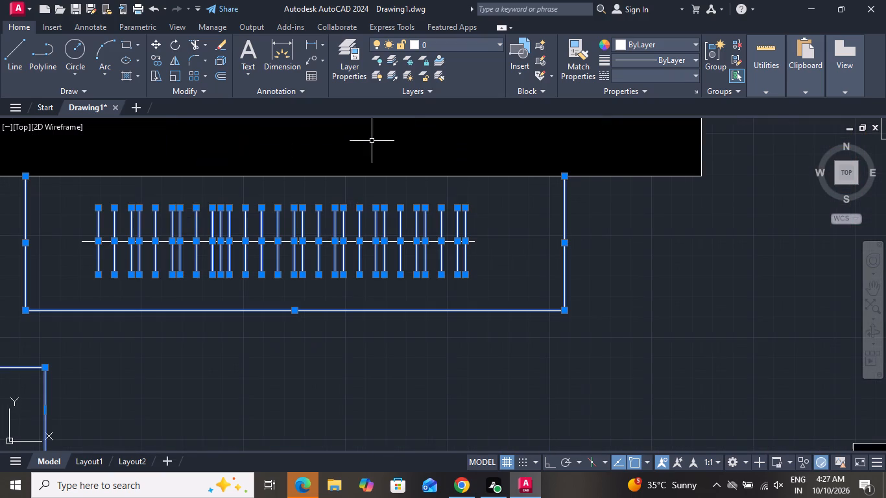
left_click(373, 174)
scroll(501, 242, "down", 1)
scroll(597, 262, "down", 3)
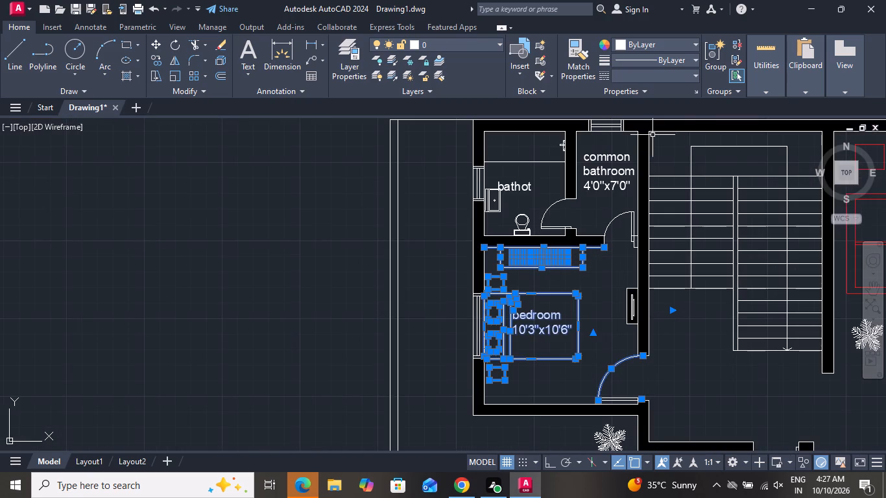
scroll(511, 344, "up", 2)
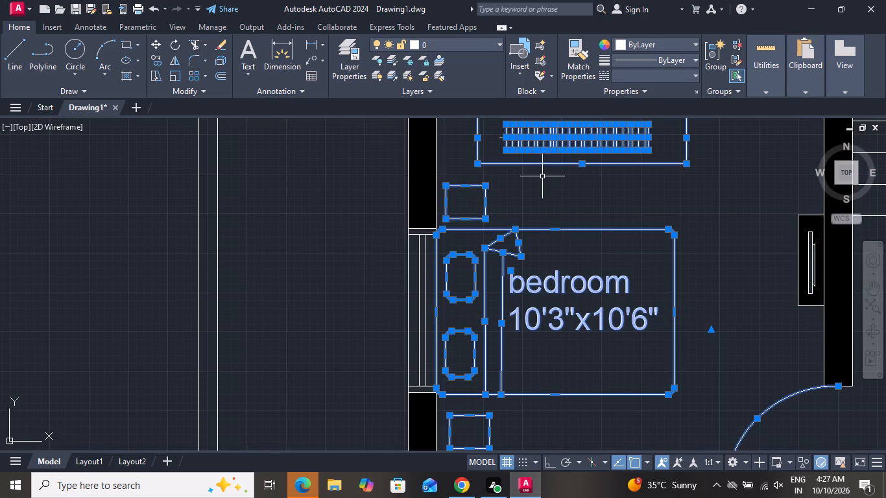
left_click(632, 46)
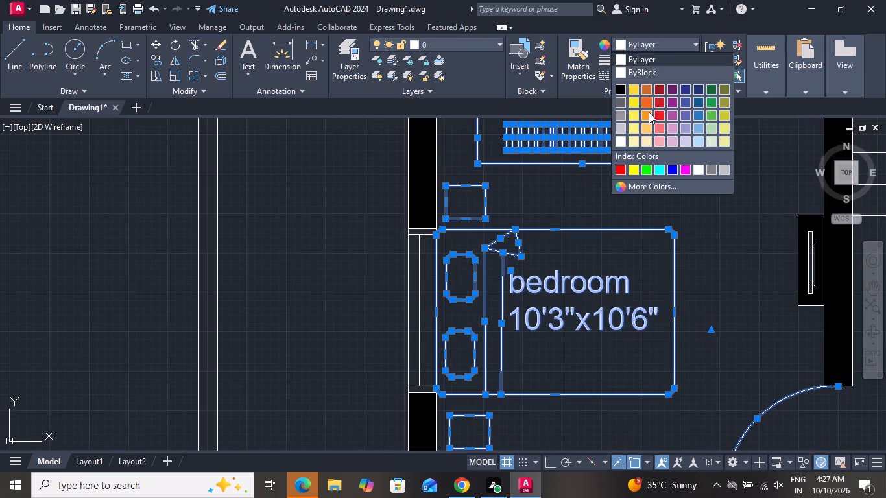
left_click(688, 170)
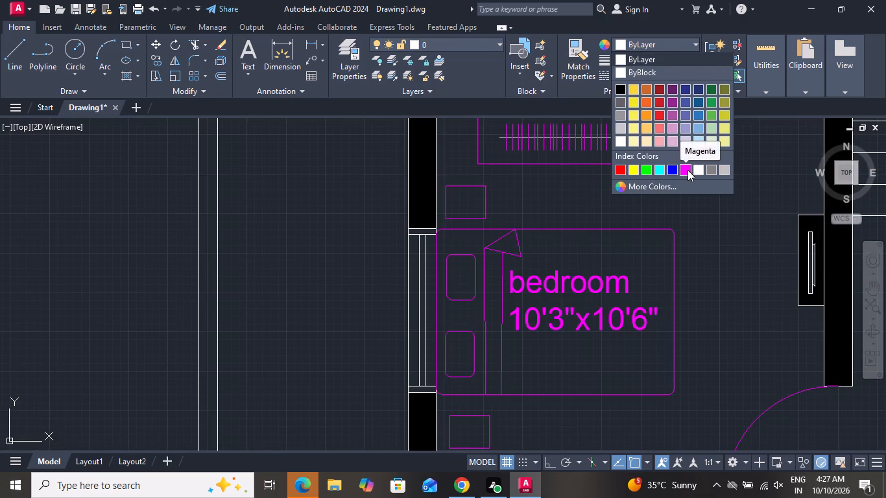
key("Escape")
Set the colour of the ground floor bedroom's door swing back to ByLayer.
scroll(708, 244, "down", 2)
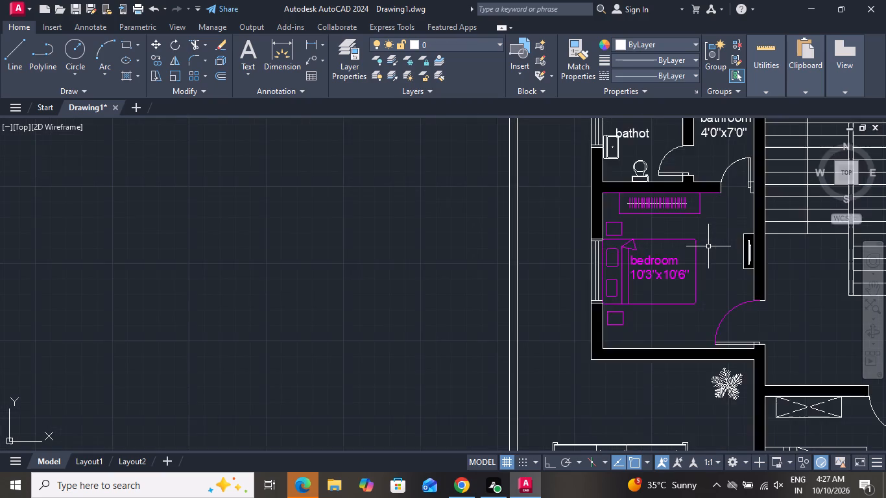
scroll(708, 255, "down", 2)
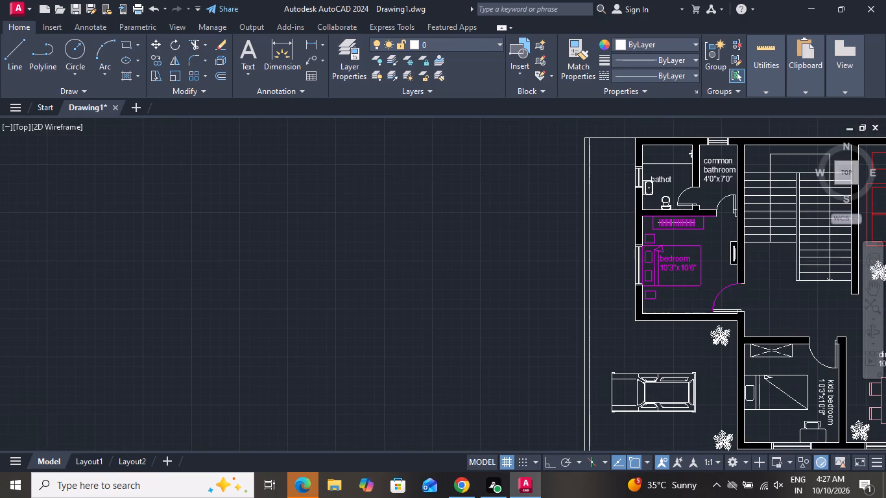
scroll(732, 256, "down", 1)
scroll(752, 283, "up", 2)
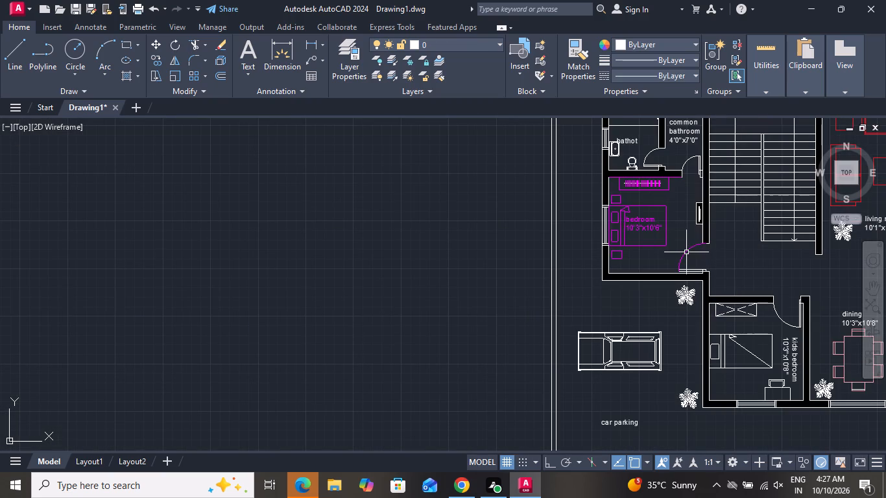
left_click(682, 253)
left_click(683, 256)
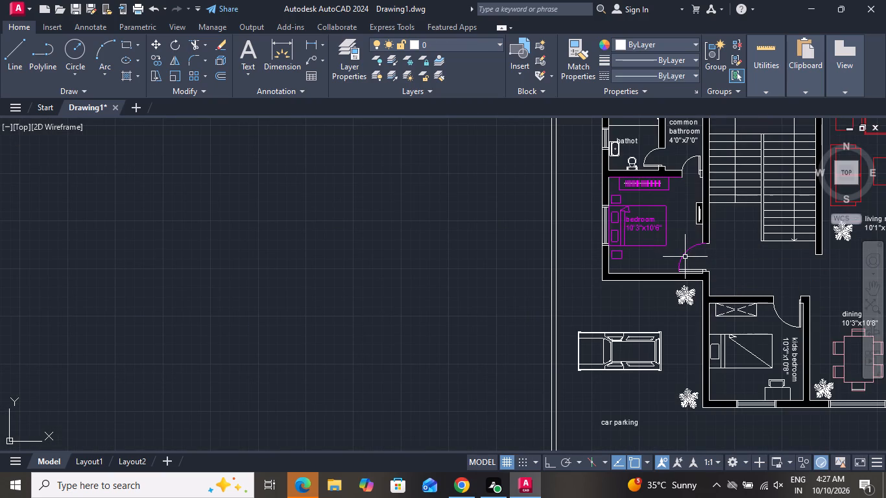
left_click(685, 255)
left_click(653, 47)
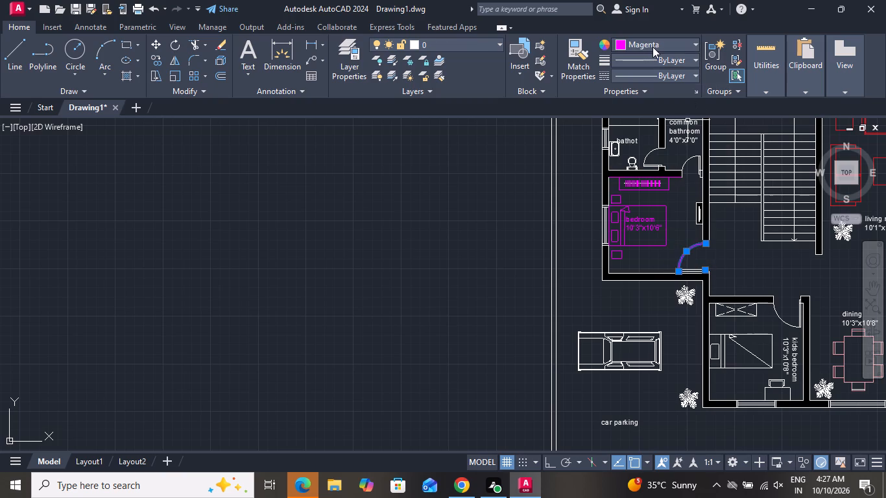
left_click(619, 59)
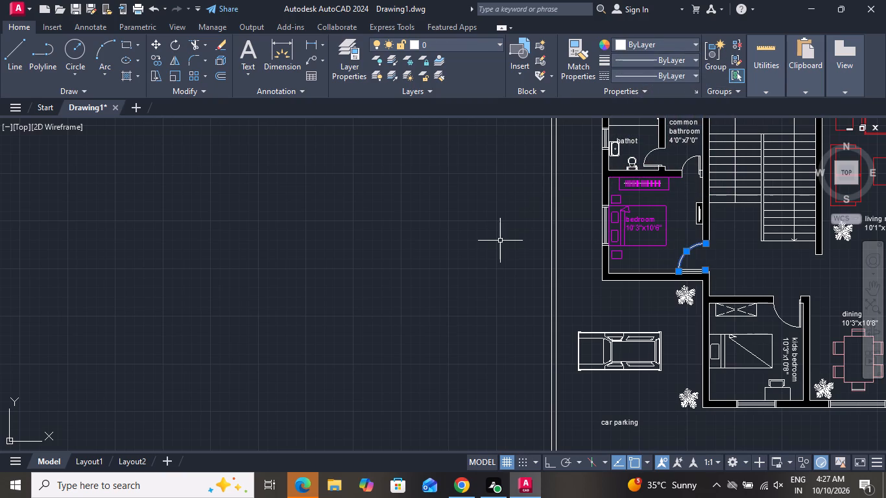
scroll(504, 241, "down", 2)
key("Escape")
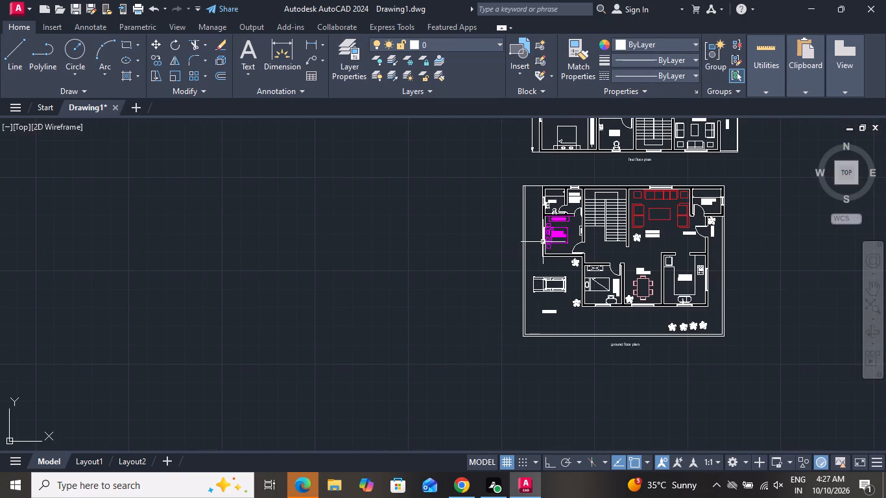
Select the kids bedroom's bed, wardrobe, desk and chair, and set their colour to 39,118,187.
scroll(704, 206, "up", 3)
scroll(664, 172, "down", 2)
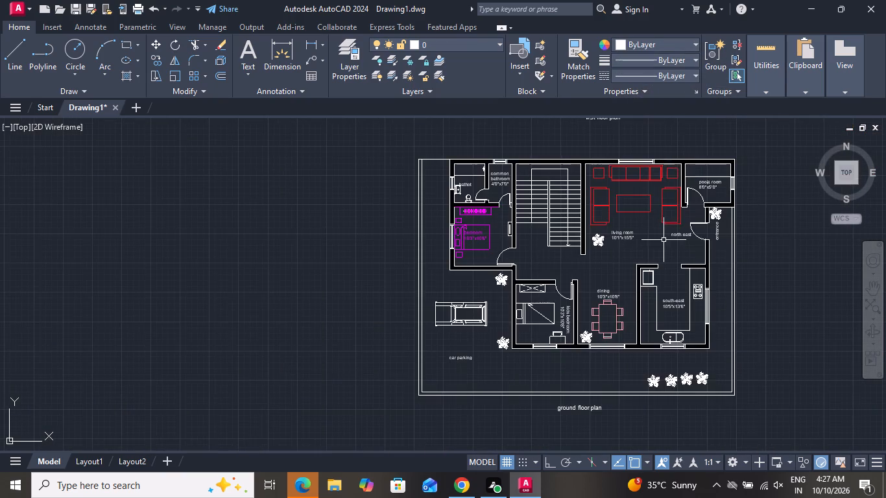
scroll(664, 243, "down", 1)
scroll(637, 303, "up", 2)
scroll(570, 302, "up", 2)
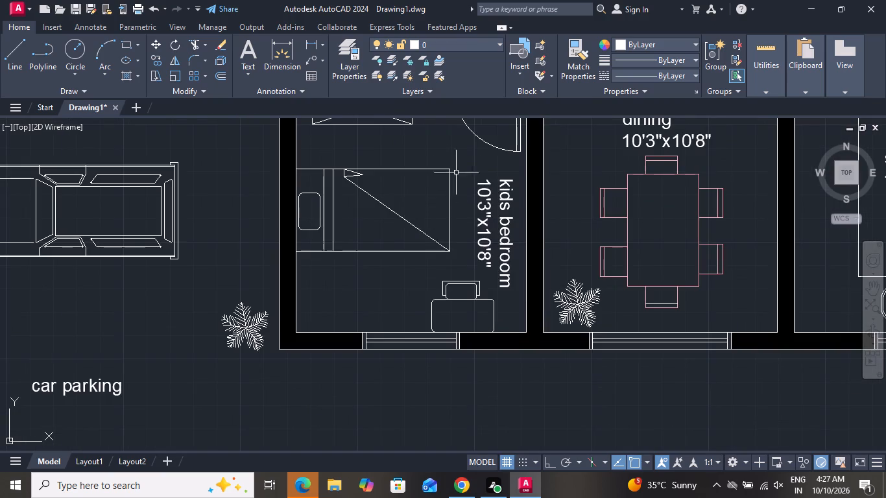
left_click(457, 142)
left_click(312, 259)
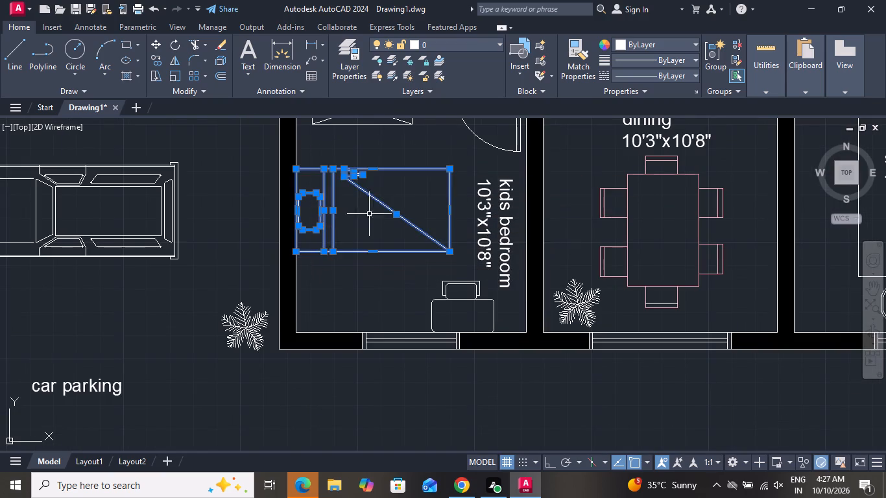
scroll(393, 196, "down", 2)
left_click(403, 165)
left_click(361, 172)
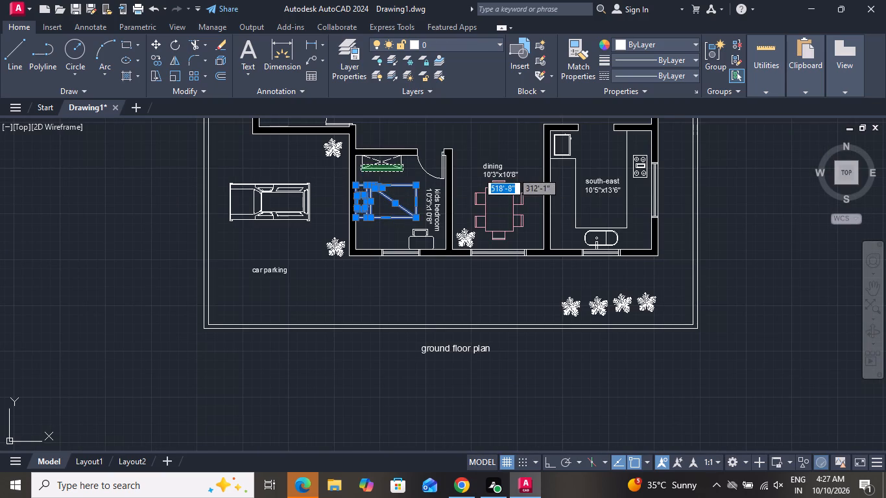
scroll(438, 248, "up", 3)
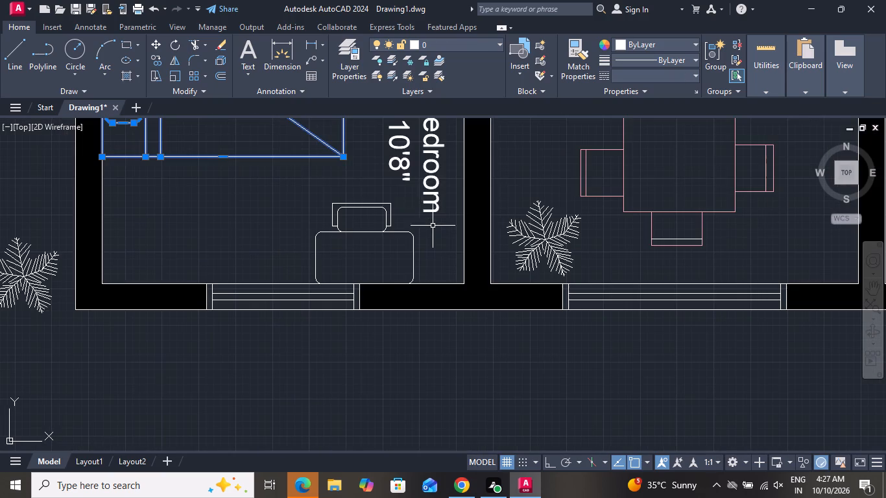
left_click(411, 198)
left_click(302, 265)
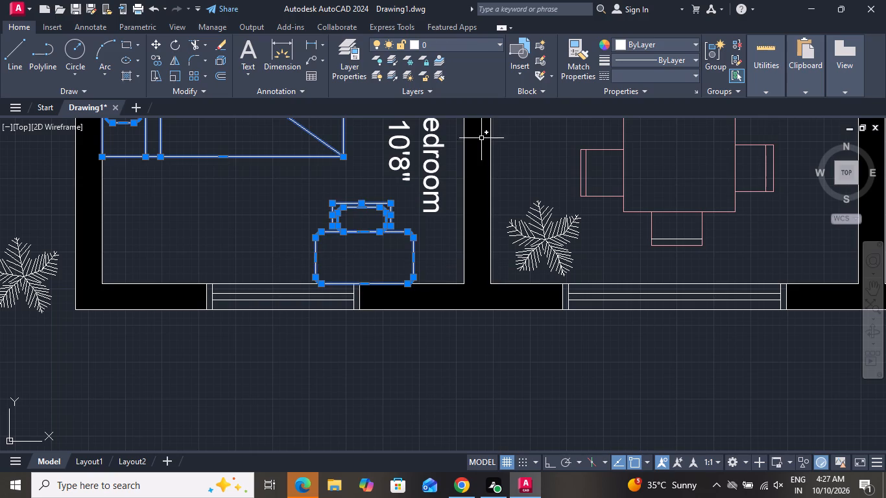
left_click(669, 43)
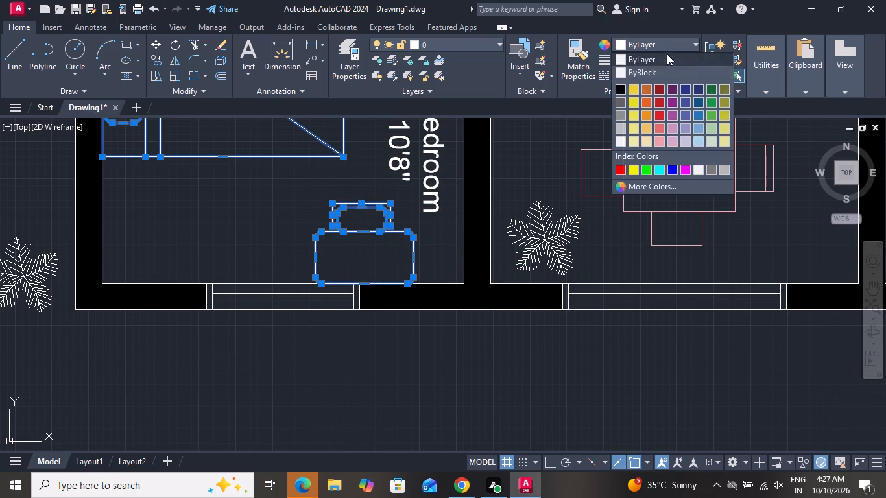
left_click(700, 119)
key("Escape")
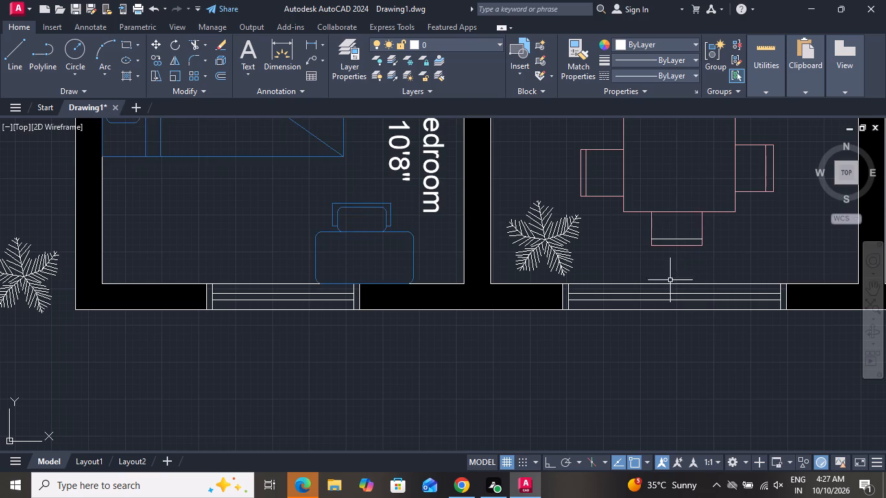
Try to recolour the car in the ground floor's car parking area.
scroll(674, 316, "up", 1)
scroll(674, 316, "down", 5)
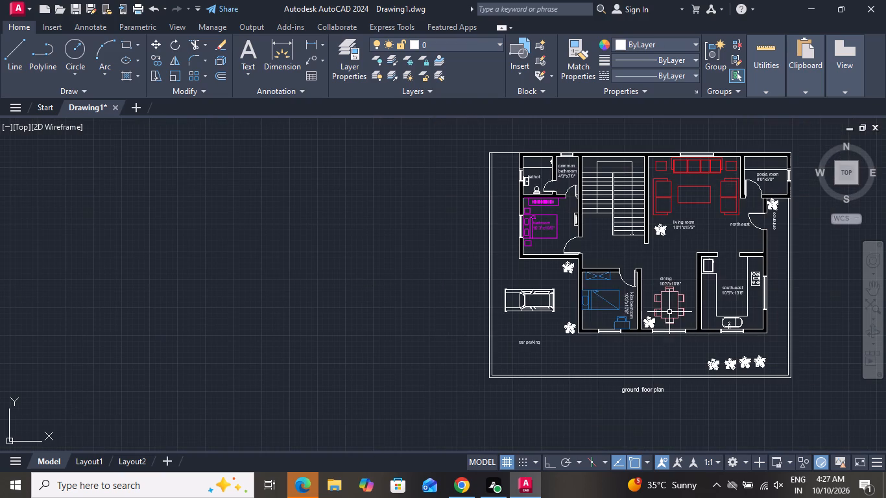
scroll(582, 217, "up", 1)
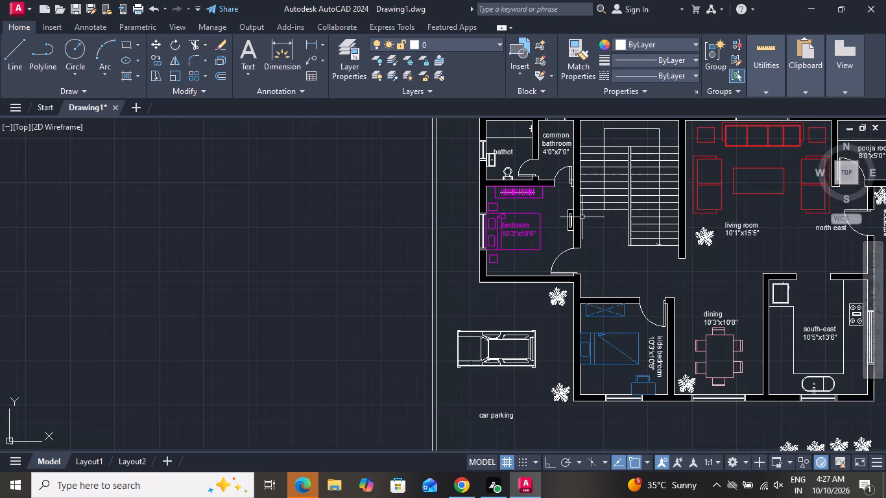
scroll(646, 292, "down", 2)
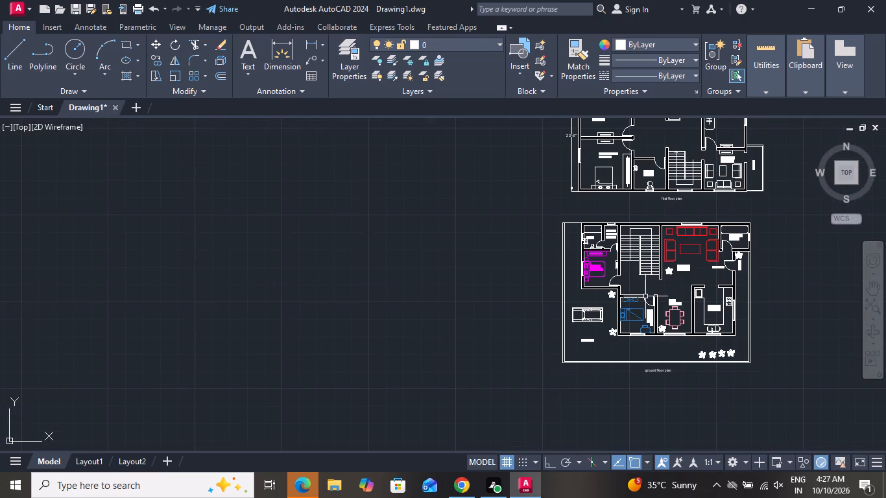
scroll(772, 222, "up", 2)
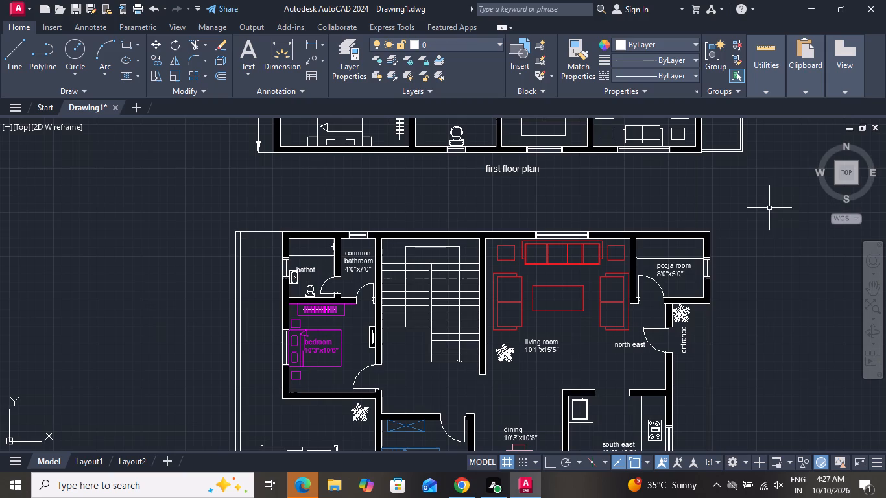
scroll(407, 255, "down", 1)
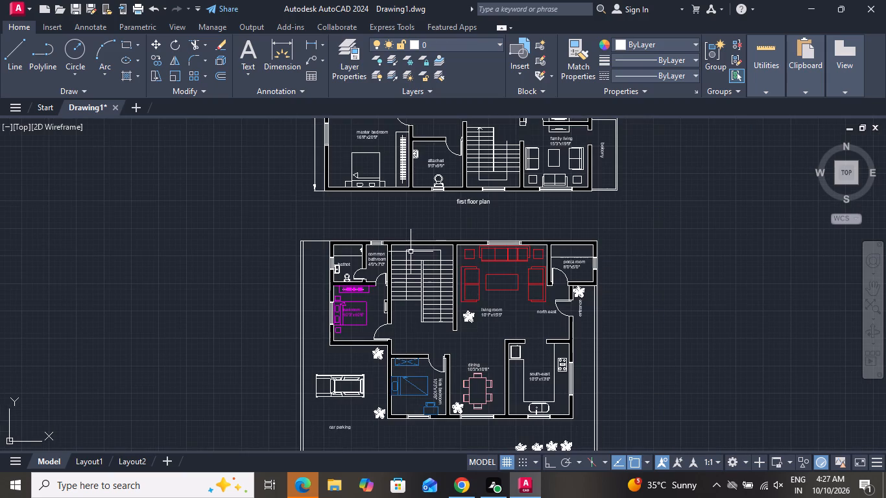
left_click(353, 374)
left_click(674, 49)
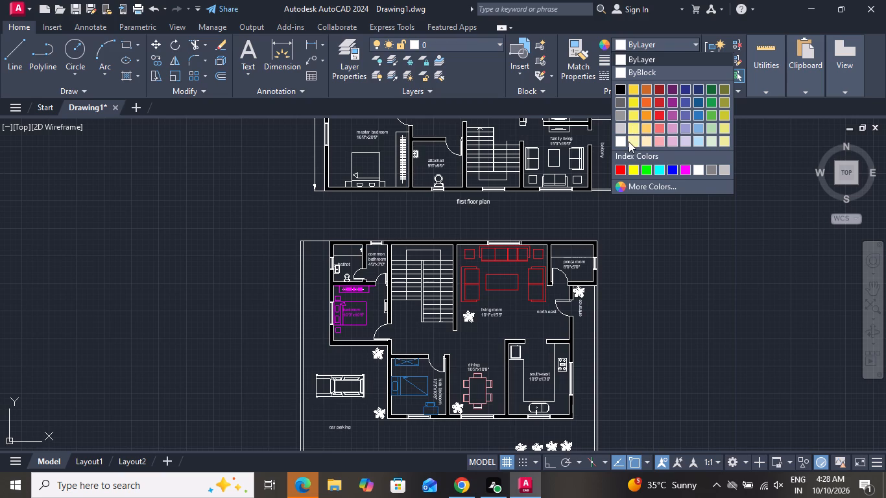
left_click(629, 142)
key("Escape")
Examine the first floor plan's rooms and furniture.
scroll(302, 390, "up", 4)
scroll(363, 382, "down", 1)
scroll(363, 382, "up", 2)
scroll(363, 382, "down", 7)
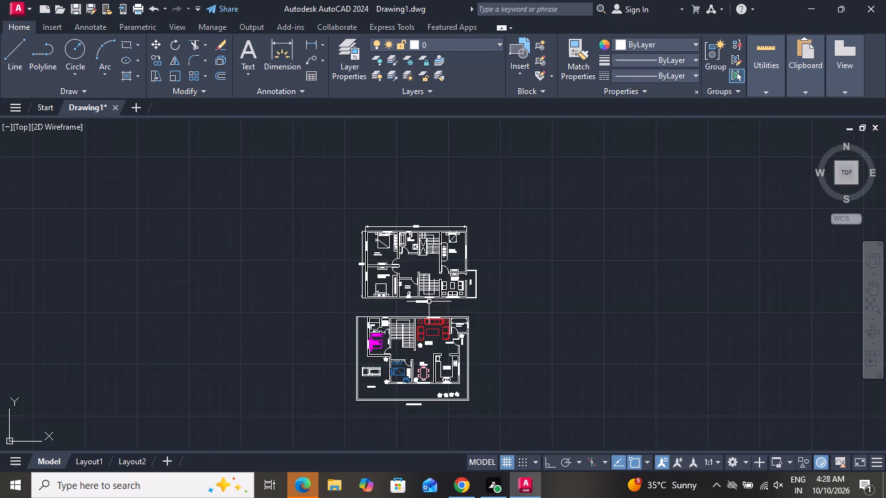
scroll(438, 215, "up", 2)
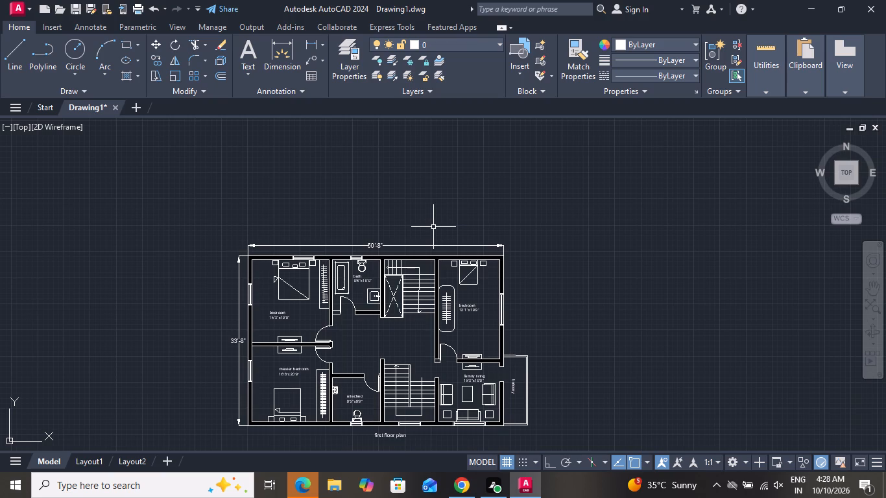
scroll(446, 401, "up", 2)
scroll(447, 401, "down", 1)
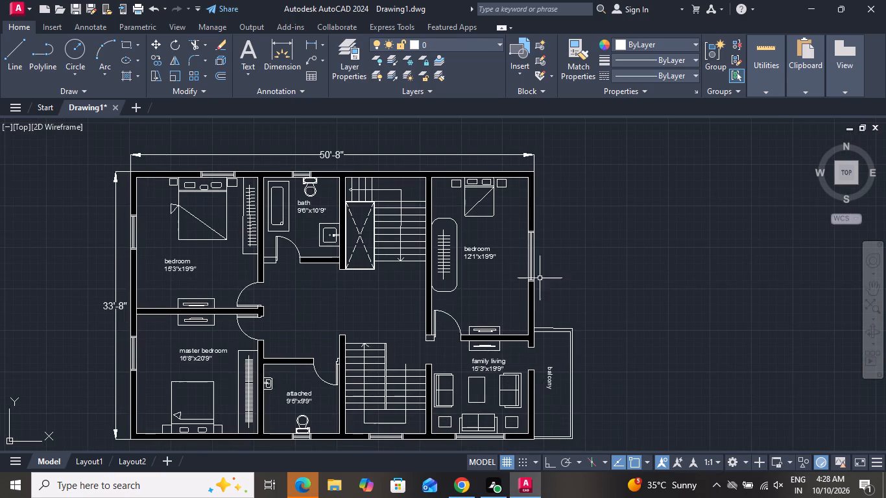
Select the sofas, centre table and side tables in the first floor's family living room, and set their colour to 169,83,160.
scroll(540, 277, "down", 2)
scroll(513, 344, "up", 4)
left_click(634, 144)
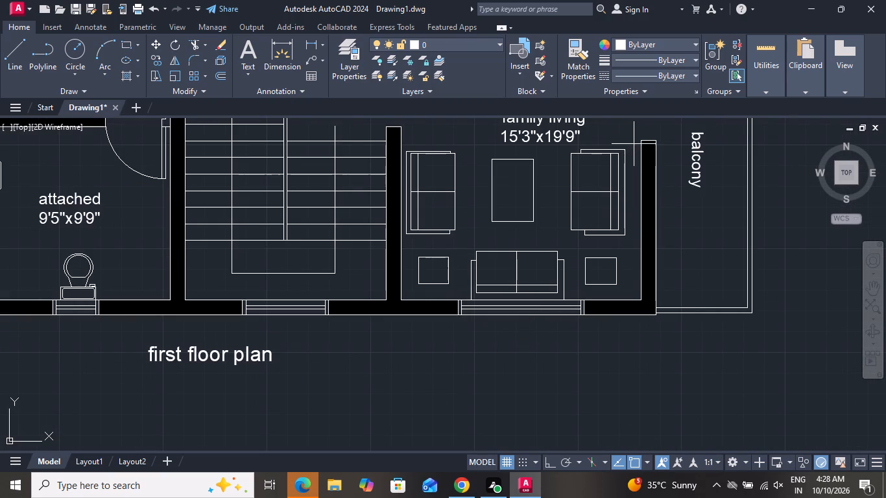
left_click(405, 280)
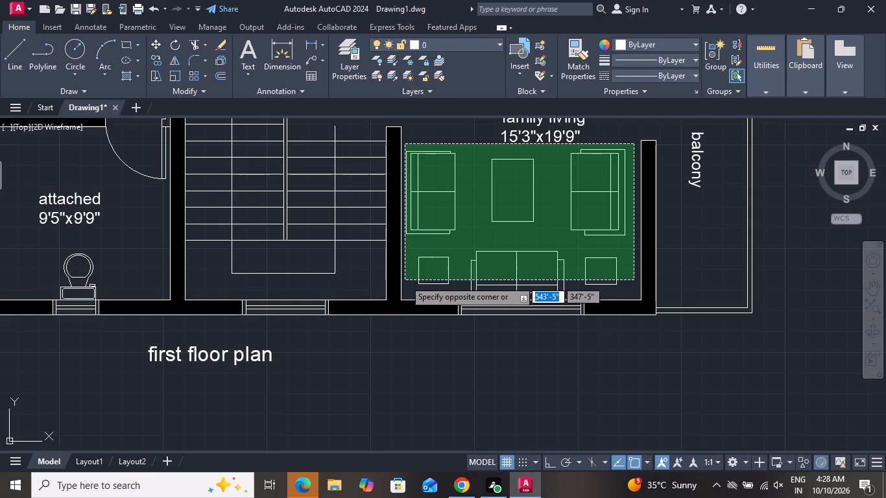
left_click(502, 286)
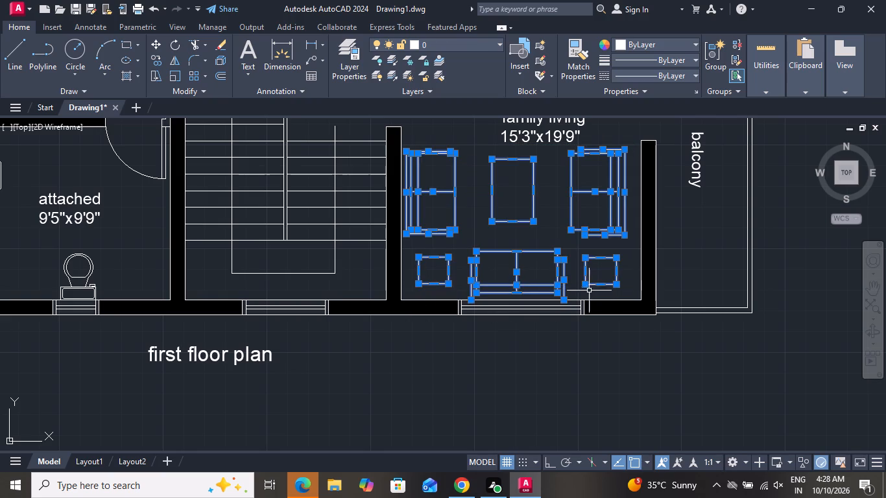
scroll(590, 296, "down", 2)
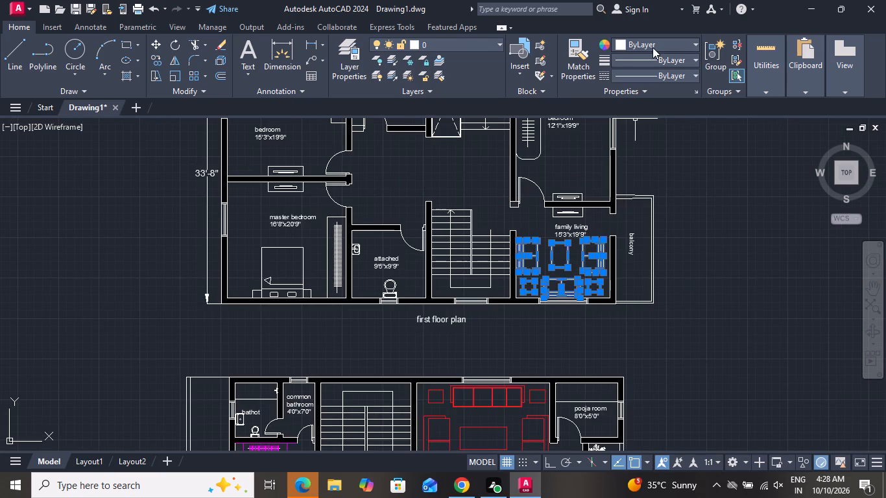
left_click(653, 47)
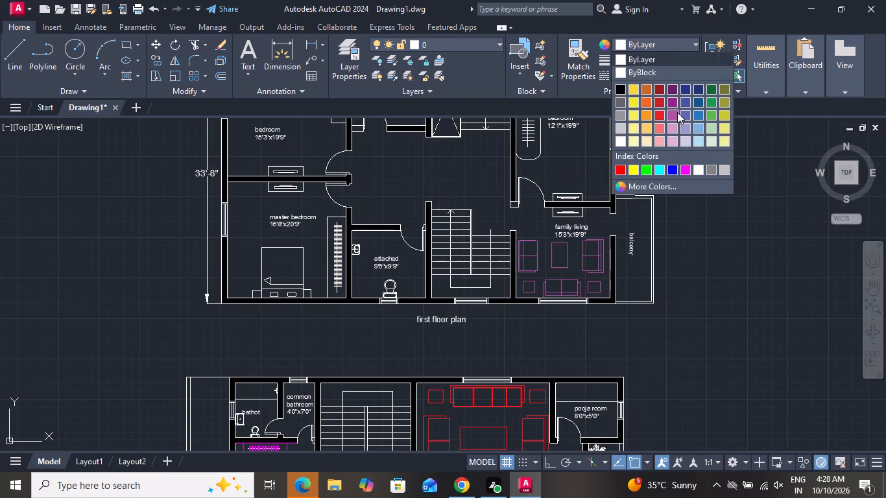
left_click(677, 112)
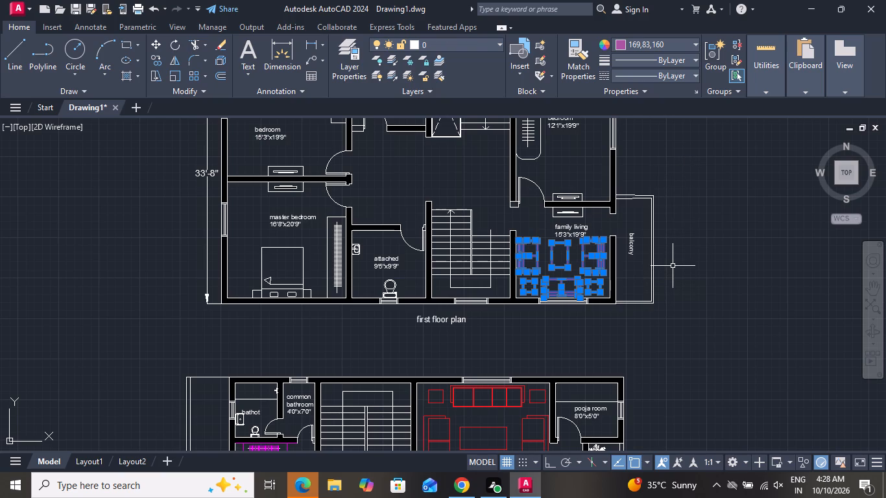
key("Escape")
Set the colour of the bed and bedside tables in the first floor's 12'1"x19'9" bedroom to 247,171,174.
scroll(673, 274, "down", 1)
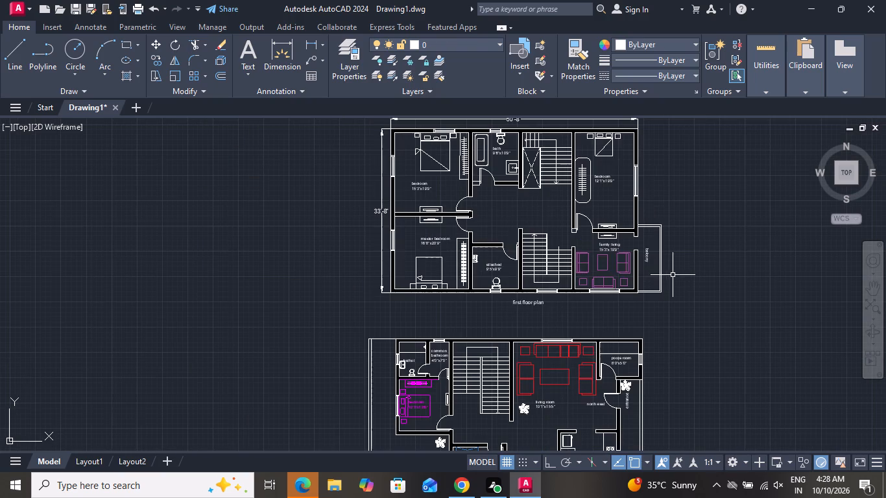
scroll(614, 135, "up", 3)
left_click(632, 128)
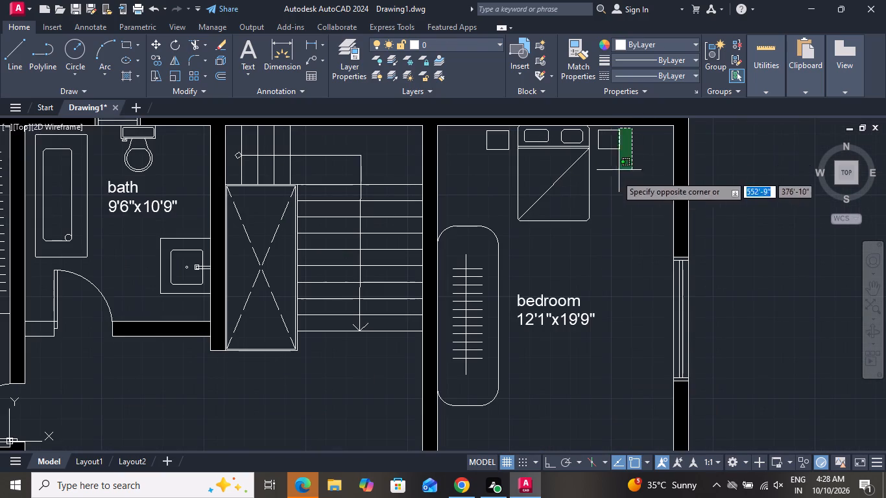
left_click(485, 225)
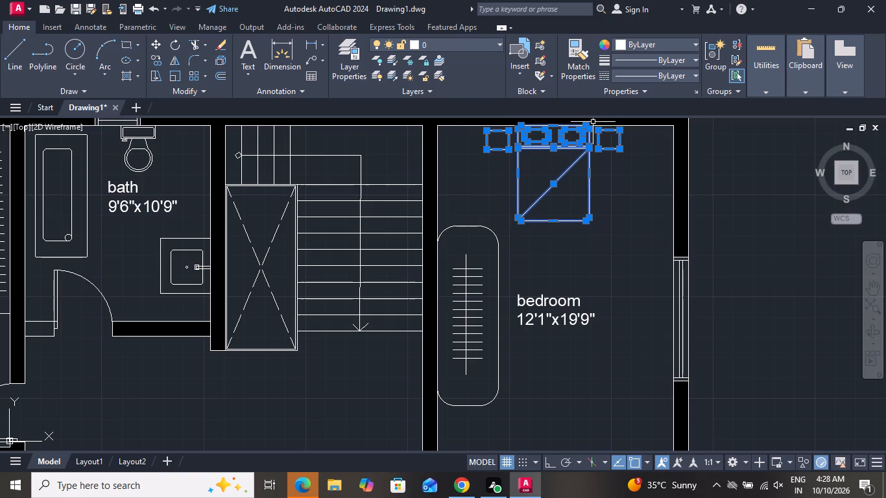
left_click(634, 43)
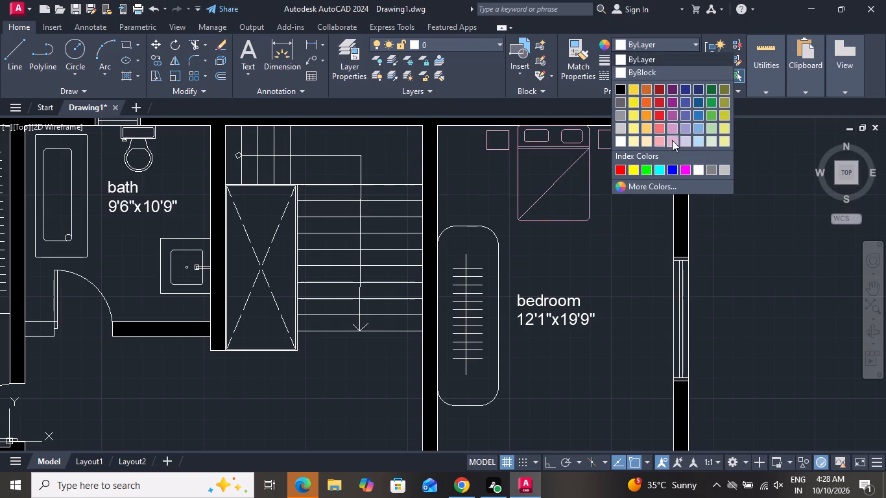
left_click(659, 141)
key("Escape")
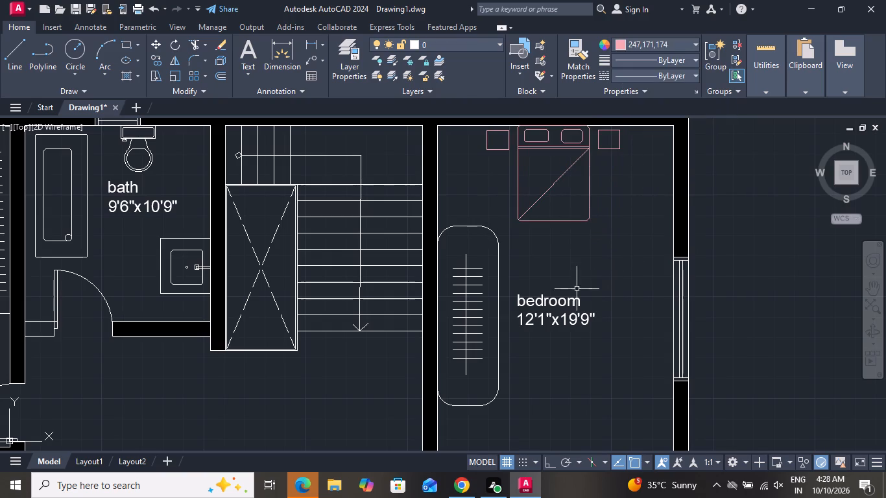
Set the colour of the rounded wardrobe and its hangers in the 12'1"x19'9" bedroom to 221,179,212.
left_click(504, 209)
left_click(451, 421)
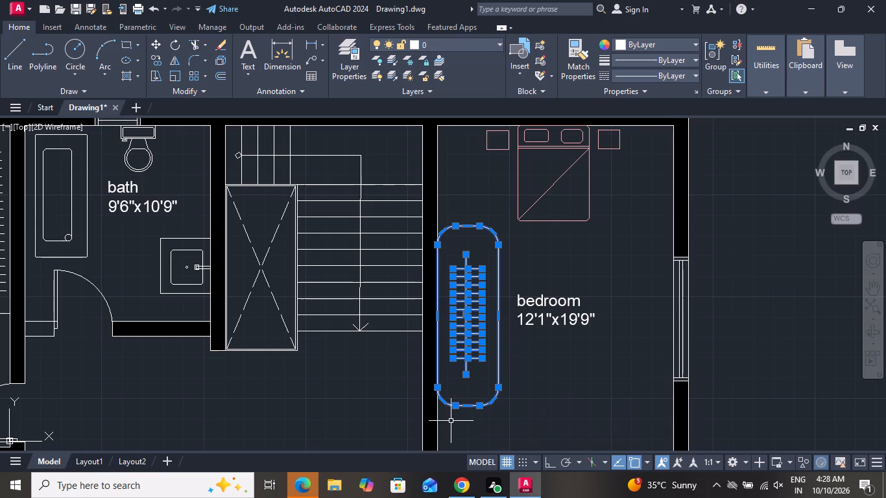
left_click(680, 47)
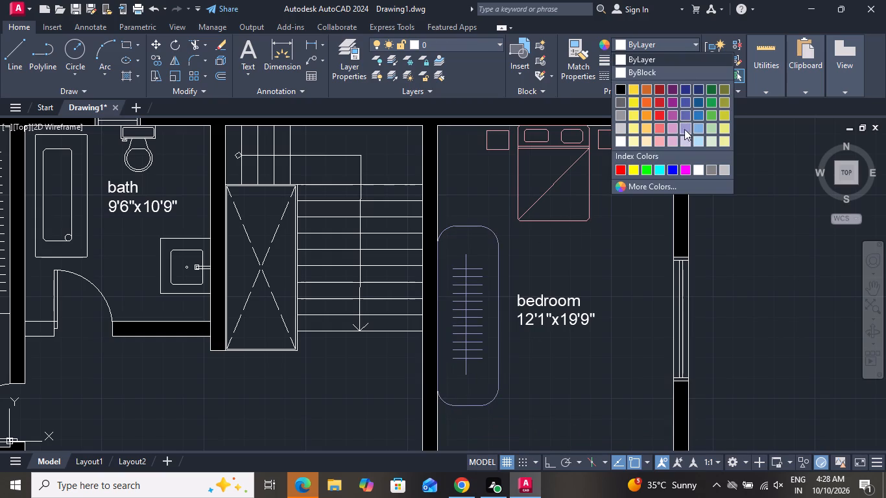
left_click(672, 140)
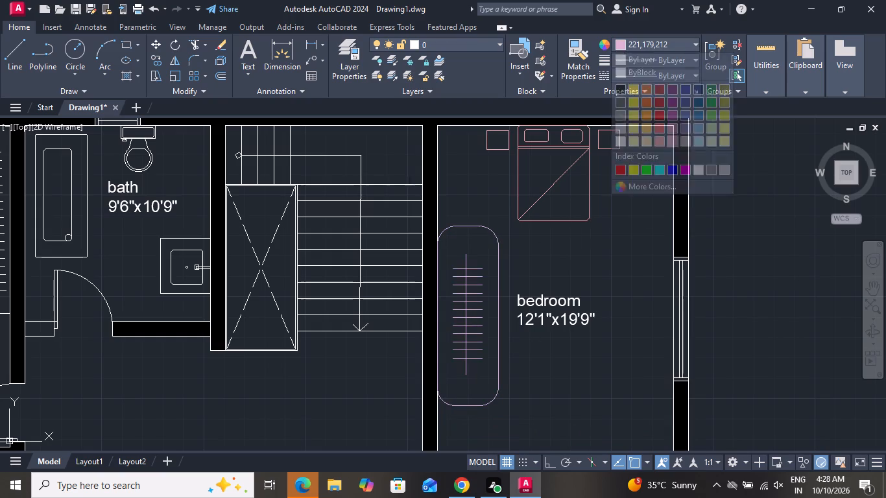
key("Escape")
Examine the furniture colours used so far on the first floor and ground floor plans.
scroll(622, 226, "down", 2)
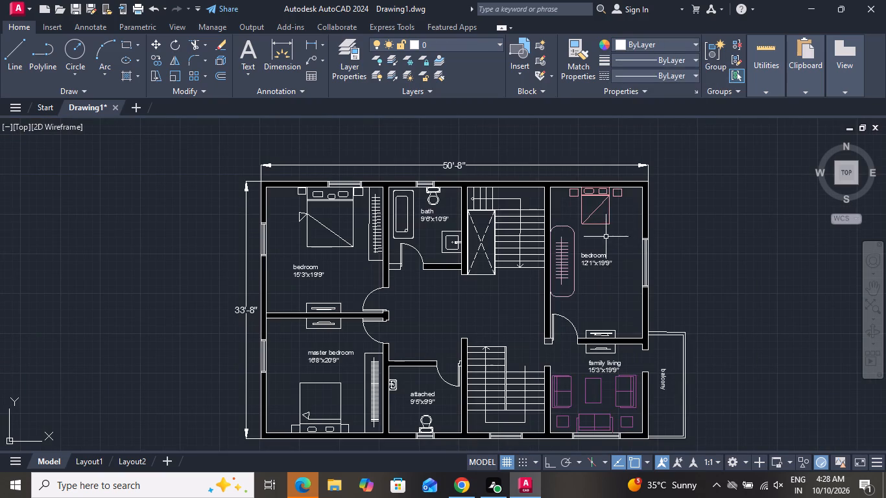
scroll(606, 228, "down", 2)
scroll(631, 426, "up", 1)
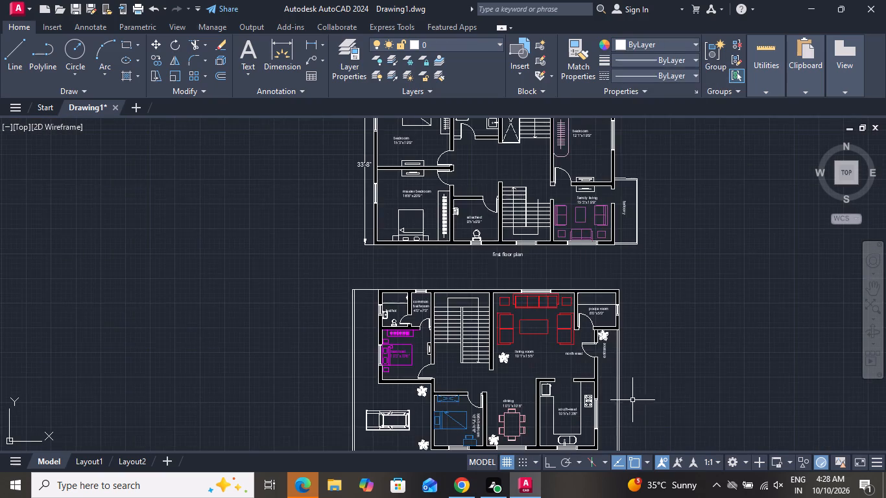
scroll(640, 371, "up", 1)
scroll(645, 366, "down", 1)
scroll(633, 388, "up", 1)
scroll(633, 388, "down", 1)
scroll(633, 388, "up", 2)
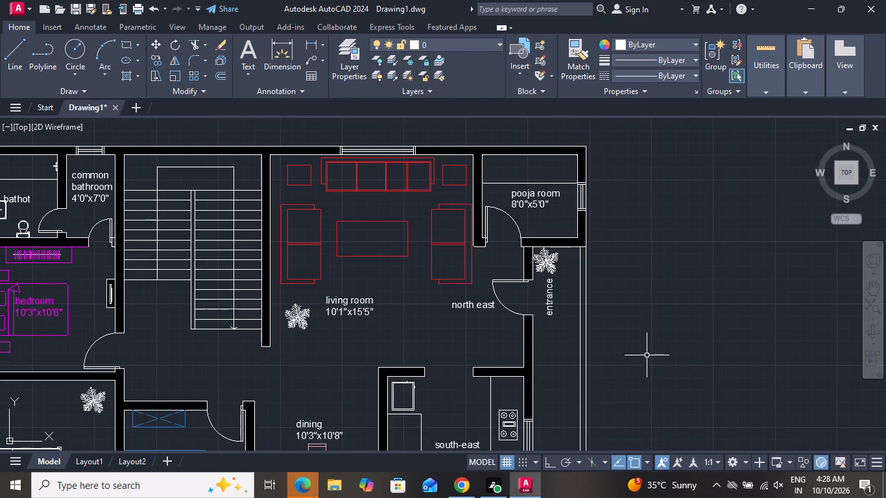
Select the bed, pillows and bedside tables in the first floor's master bedroom, and set their colour to 242,103,34.
scroll(662, 289, "down", 2)
scroll(507, 129, "up", 2)
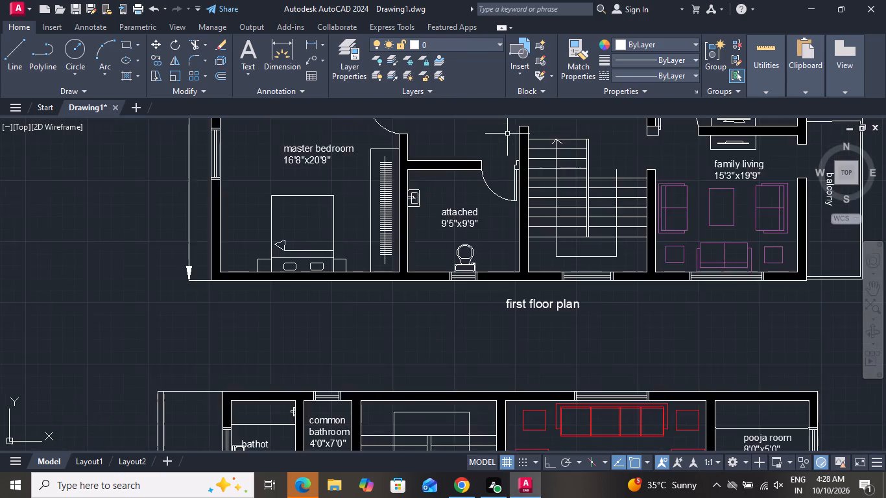
scroll(513, 148, "down", 4)
scroll(497, 172, "up", 3)
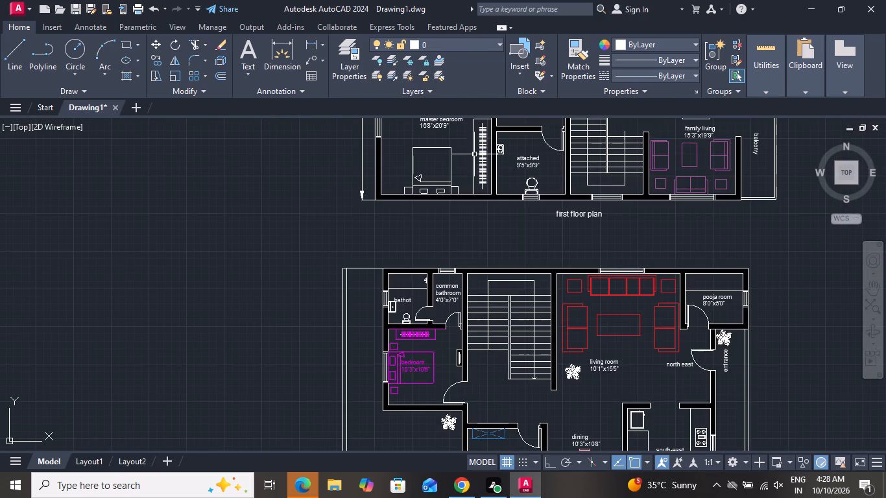
left_click(471, 143)
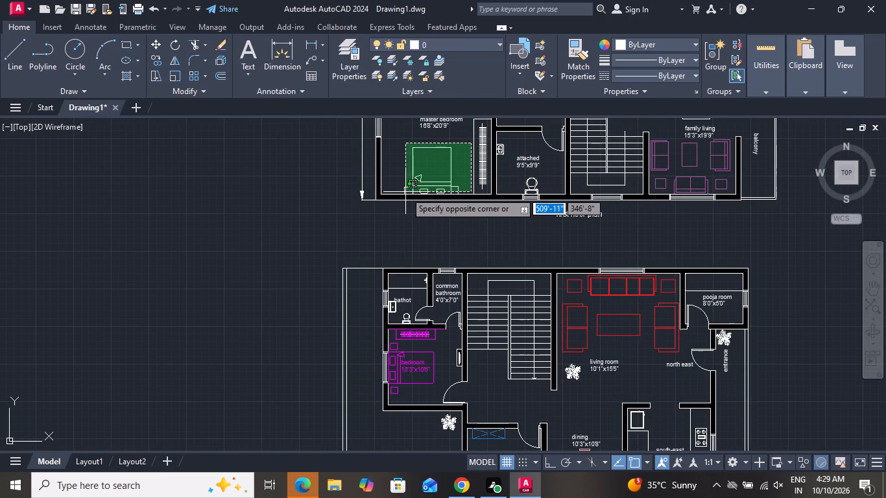
left_click(399, 192)
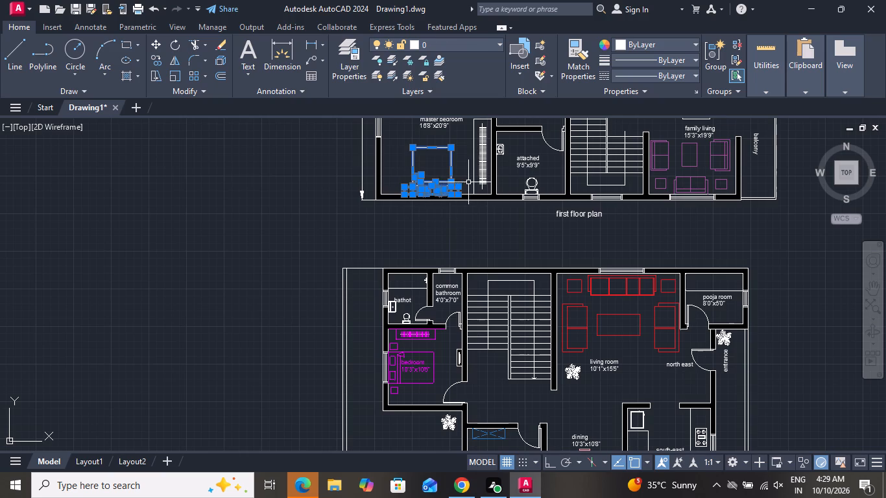
scroll(468, 182, "up", 1)
scroll(468, 182, "down", 1)
scroll(468, 182, "up", 4)
scroll(466, 181, "down", 2)
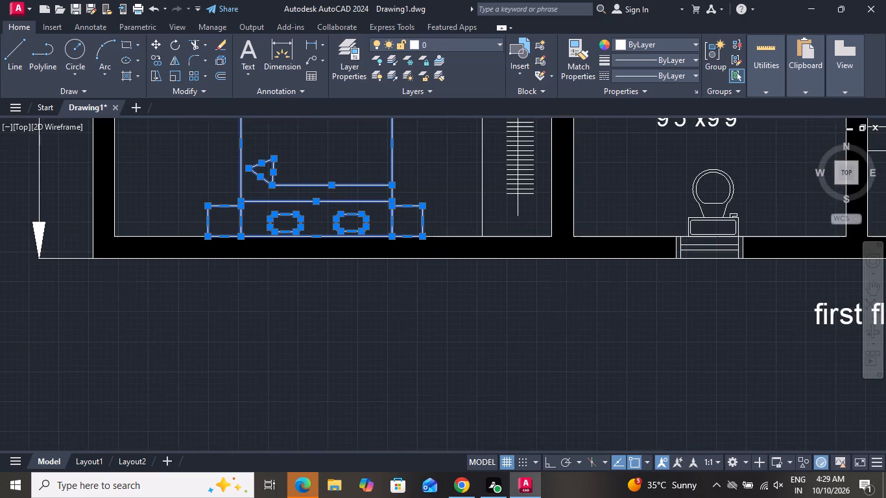
scroll(468, 185, "up", 1)
scroll(468, 196, "down", 3)
left_click(654, 43)
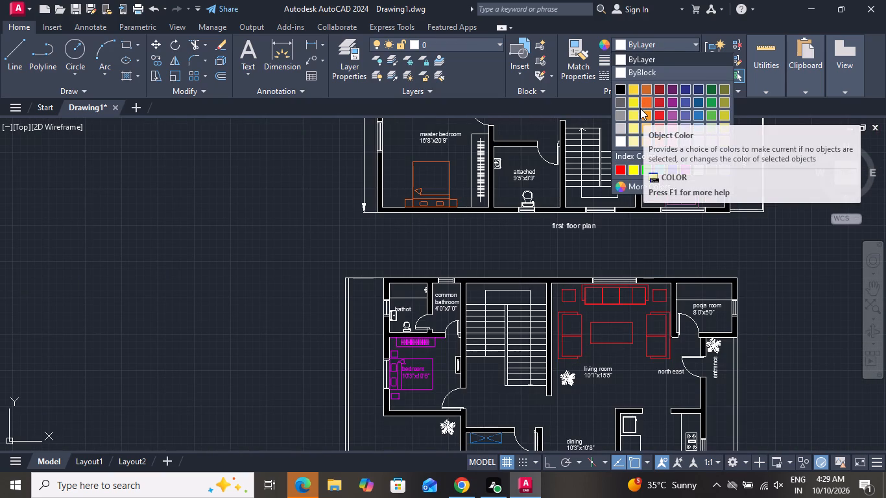
left_click(643, 104)
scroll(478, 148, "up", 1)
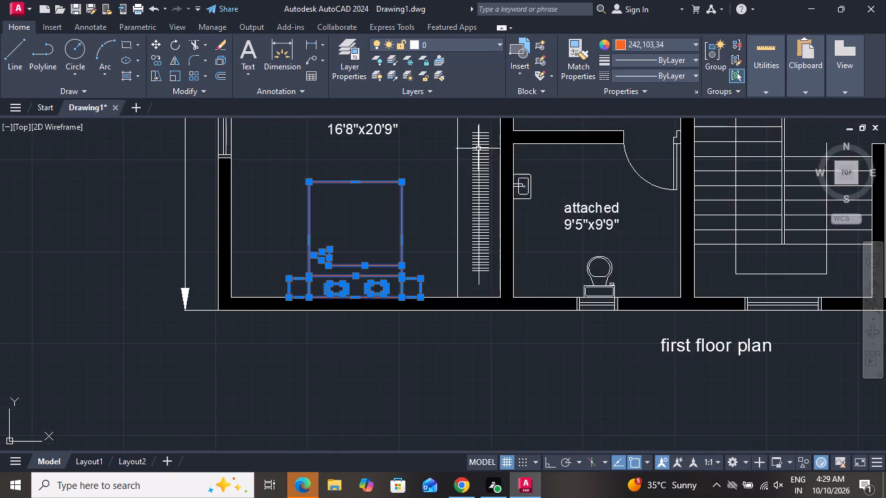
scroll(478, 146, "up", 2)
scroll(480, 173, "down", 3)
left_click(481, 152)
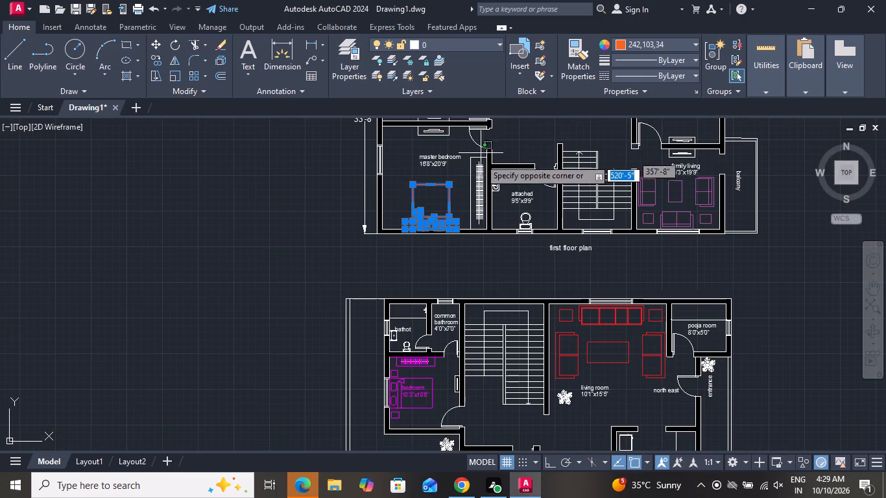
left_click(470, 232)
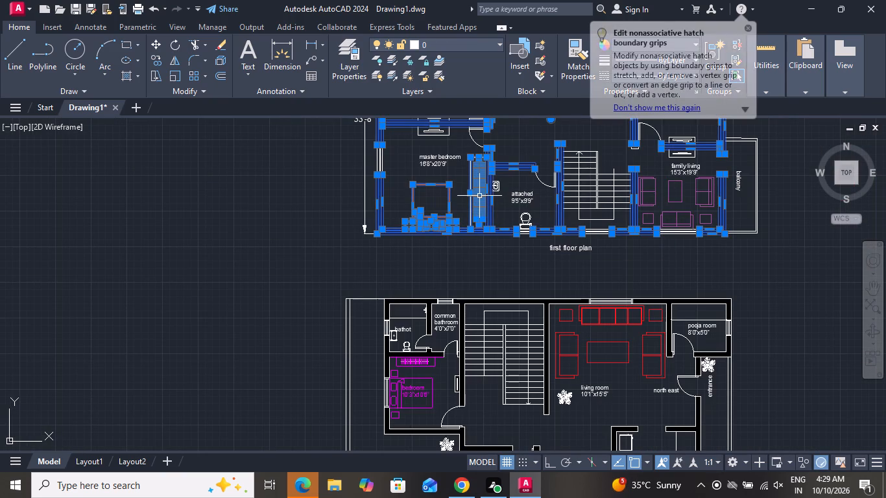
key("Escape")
Select the master bedroom's wardrobe outline with all of its hanger lines, and set their colour to 248,153,30.
scroll(476, 149, "up", 2)
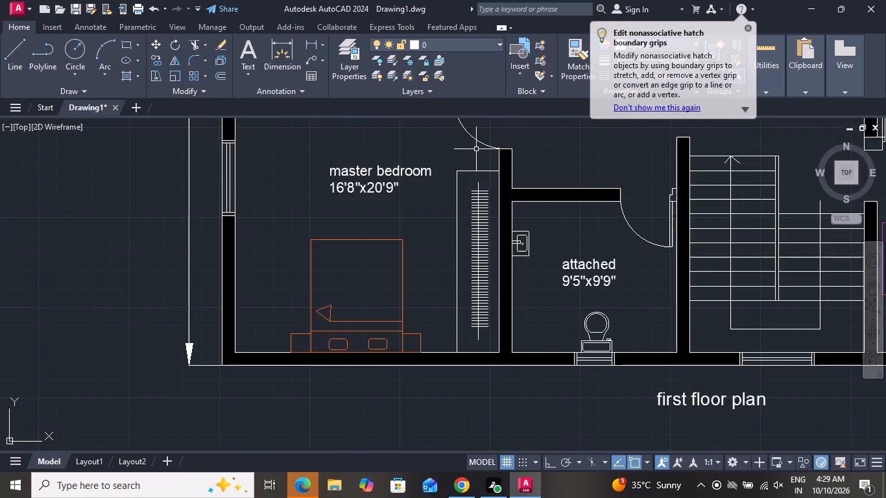
left_click(476, 152)
left_click(453, 297)
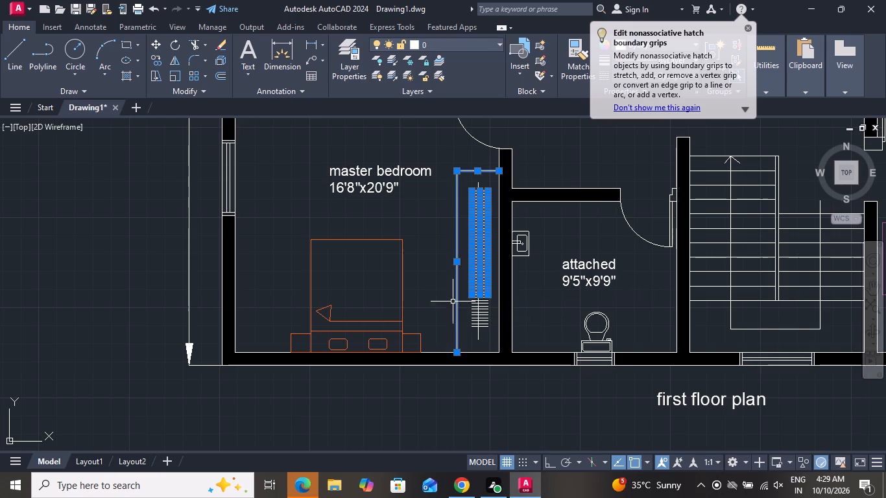
left_click(490, 303)
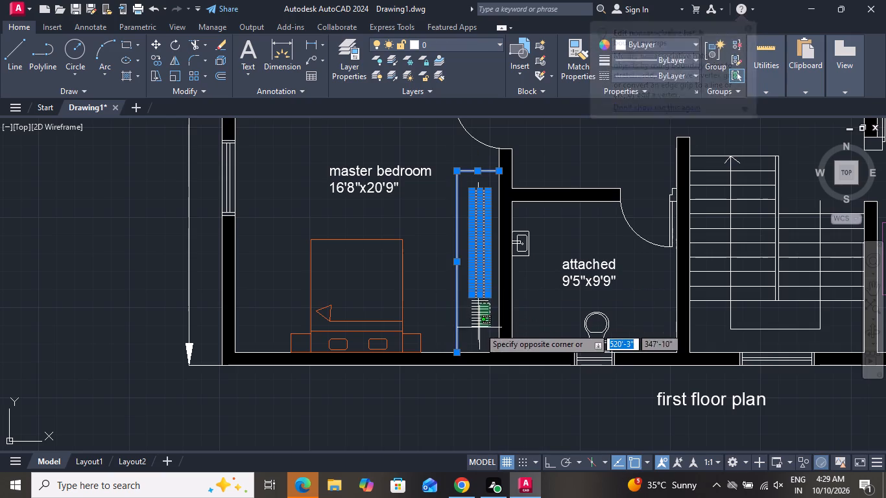
left_click(475, 331)
scroll(476, 316, "up", 1)
scroll(476, 316, "down", 1)
scroll(476, 316, "up", 4)
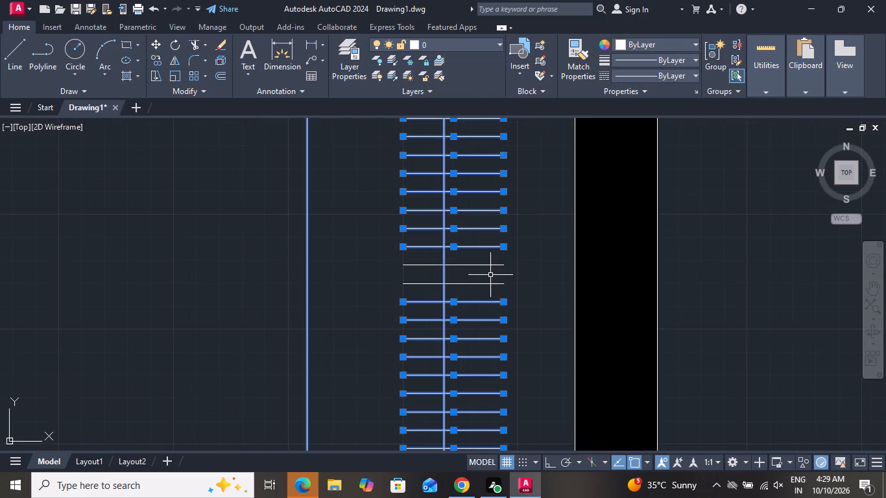
left_click(490, 257)
left_click(478, 286)
scroll(479, 279, "down", 2)
scroll(479, 279, "up", 1)
scroll(479, 281, "down", 1)
scroll(477, 283, "up", 1)
scroll(477, 284, "down", 3)
left_click(659, 40)
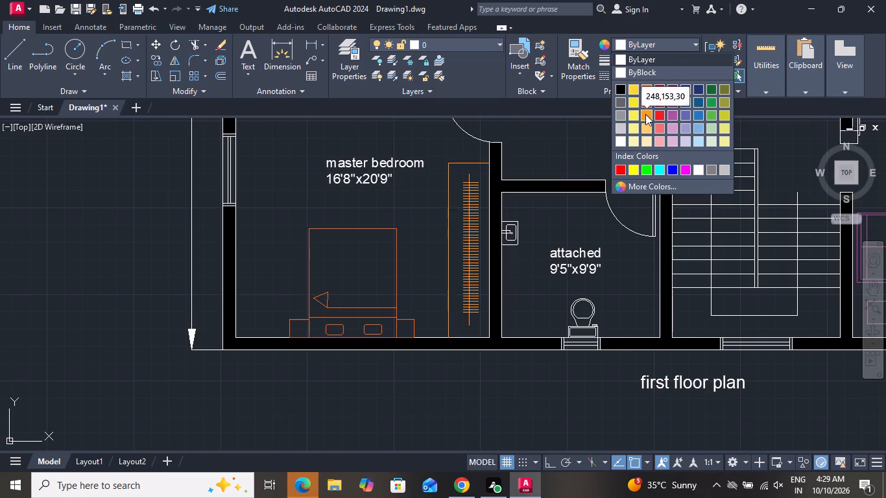
left_click(645, 114)
key("Escape")
Select the bed, pillows, bedside tables and wardrobe with its hangers in the first floor's 15'3"x19'9" bedroom, and set their colour to 88,186,72.
scroll(643, 298, "down", 3)
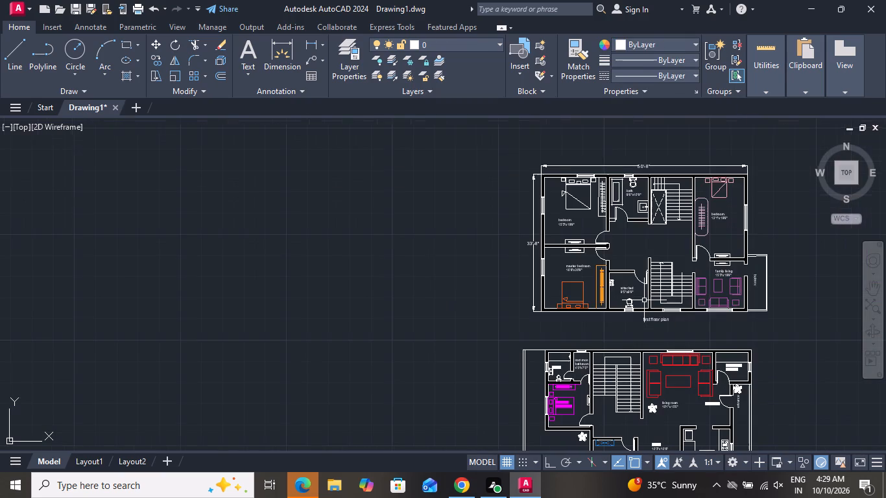
scroll(626, 219, "up", 2)
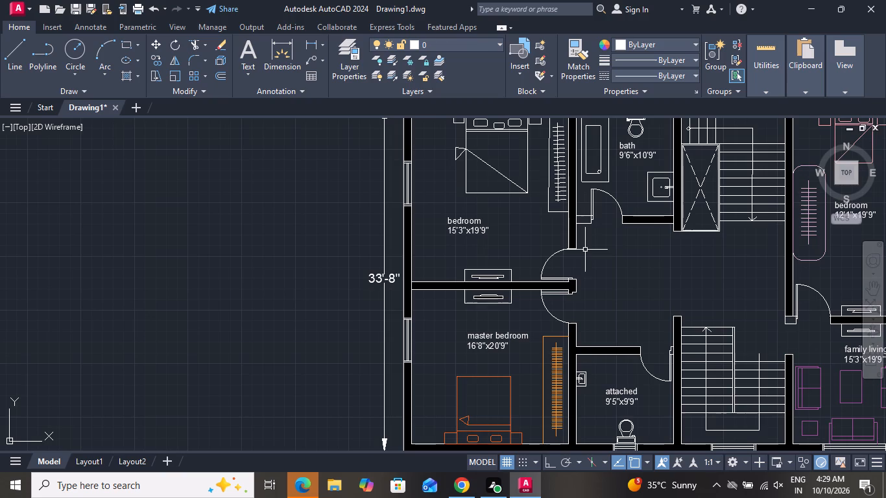
scroll(584, 259, "down", 2)
scroll(562, 215, "up", 2)
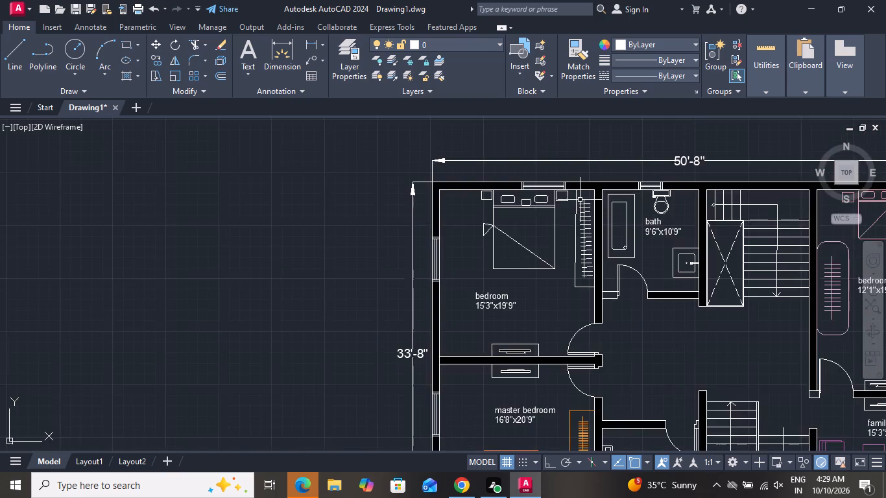
scroll(582, 197, "up", 3)
left_click(591, 187)
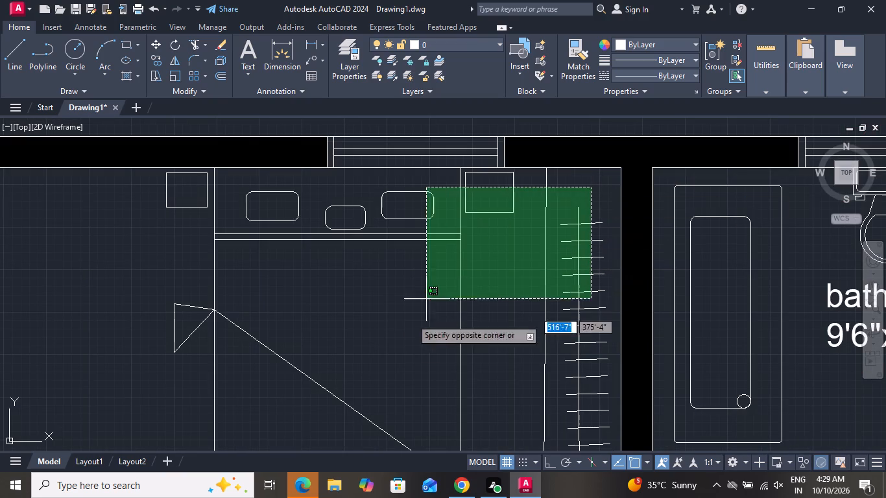
left_click(182, 370)
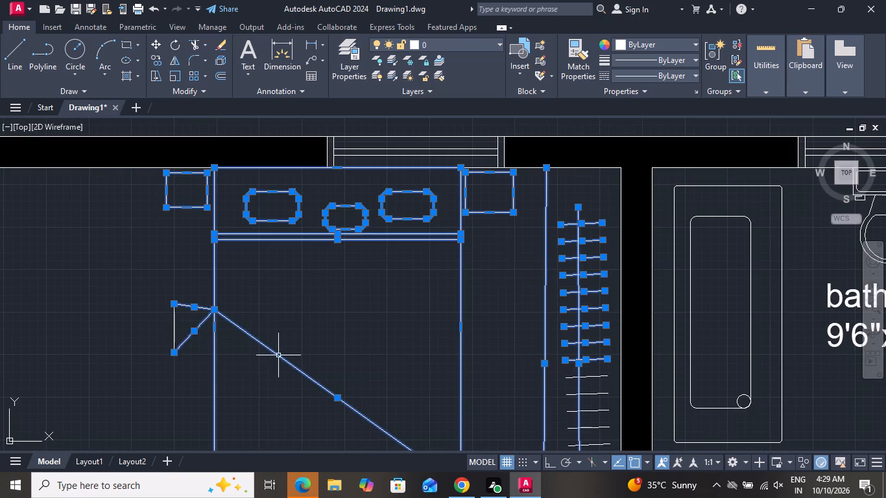
scroll(292, 356, "down", 1)
scroll(393, 309, "down", 2)
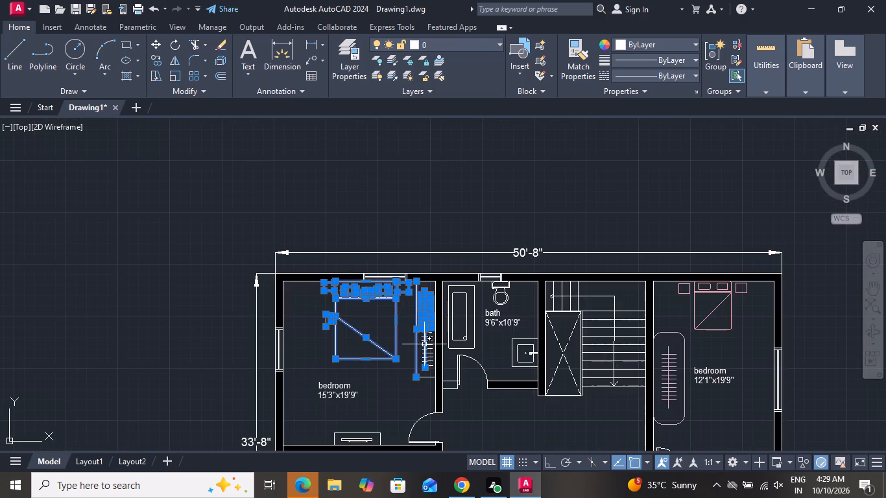
scroll(429, 344, "up", 3)
left_click(429, 279)
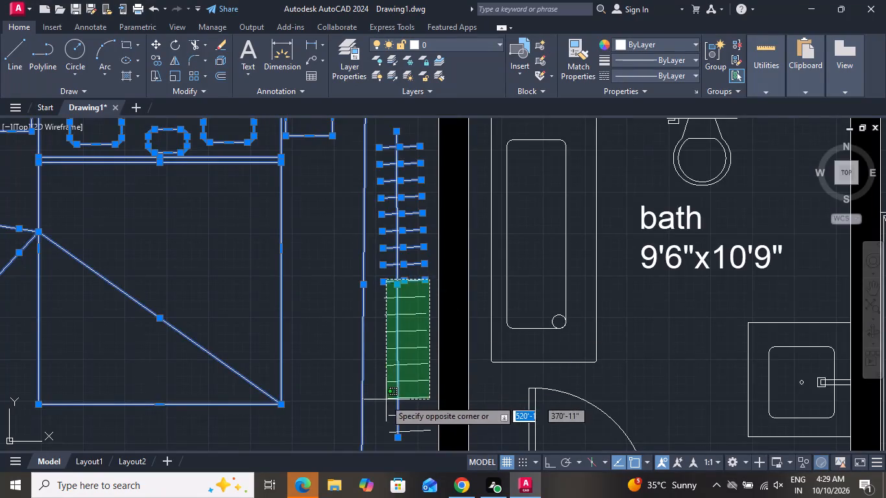
scroll(382, 388, "down", 3)
left_click(378, 416)
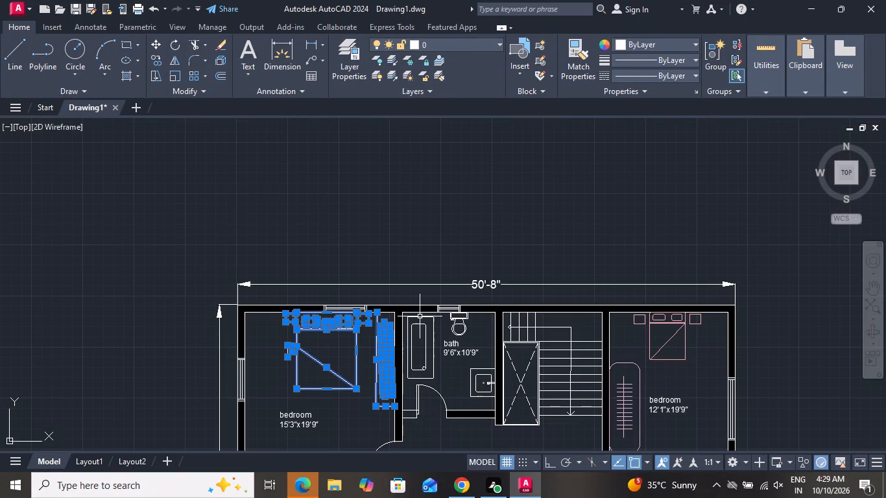
left_click(673, 43)
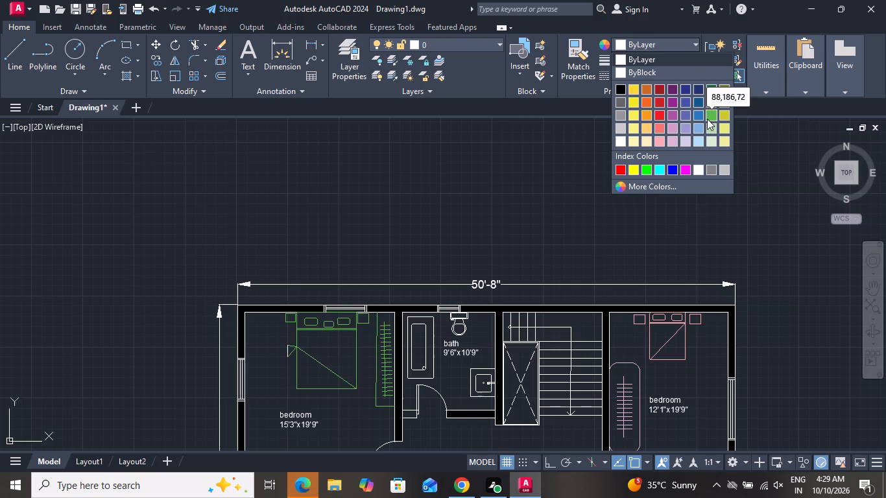
left_click(707, 119)
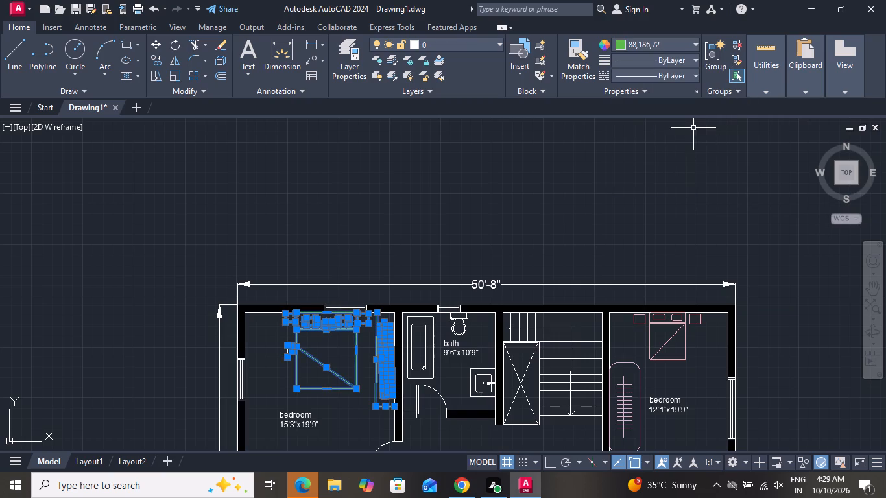
key("Escape")
Select the whole ground floor plan with its title, and move it about 5' up and slightly right, closer beneath the first floor plan.
scroll(593, 221, "down", 2)
scroll(585, 321, "down", 2)
scroll(609, 361, "up", 5)
scroll(610, 361, "down", 1)
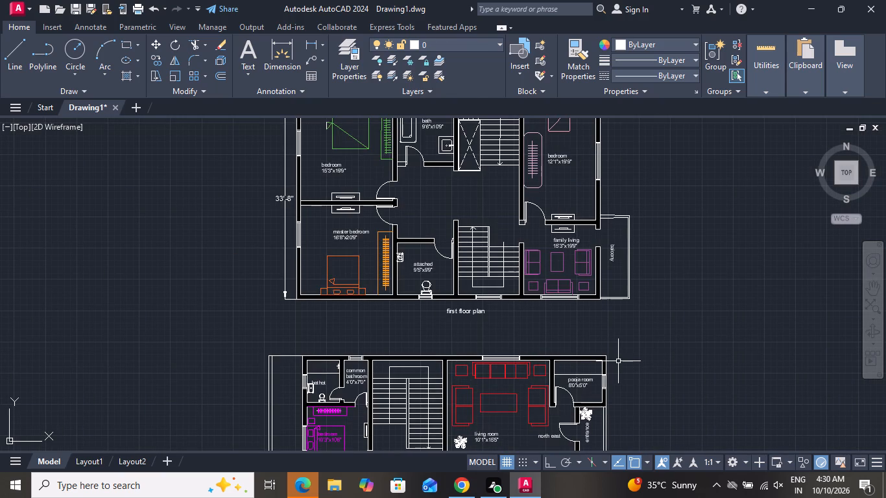
scroll(554, 361, "down", 3)
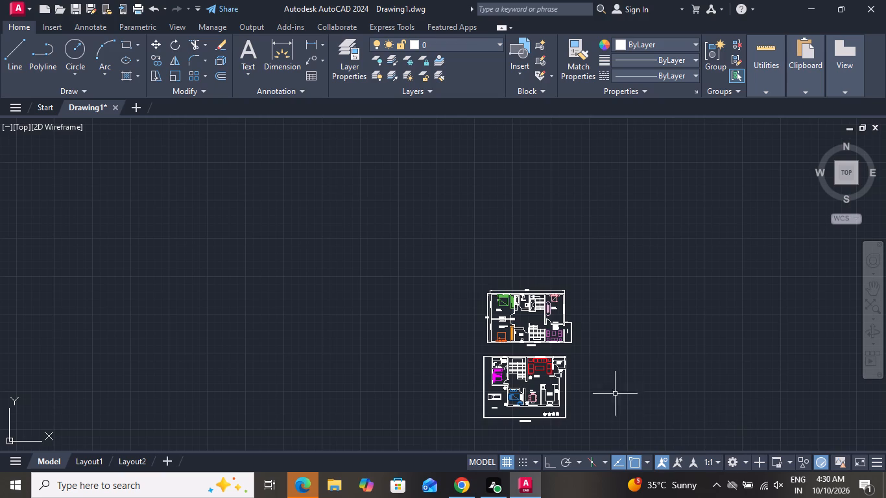
scroll(599, 383, "up", 3)
scroll(547, 264, "down", 1)
left_click(545, 258)
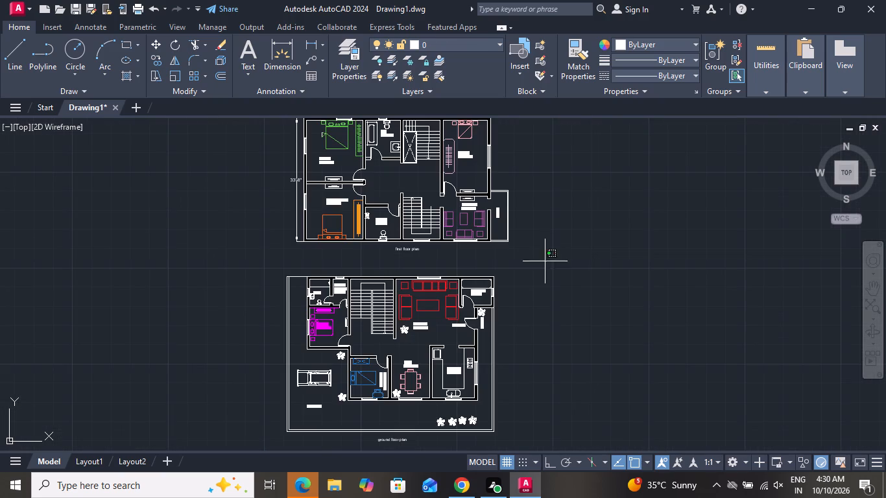
left_click(540, 280)
left_click(539, 285)
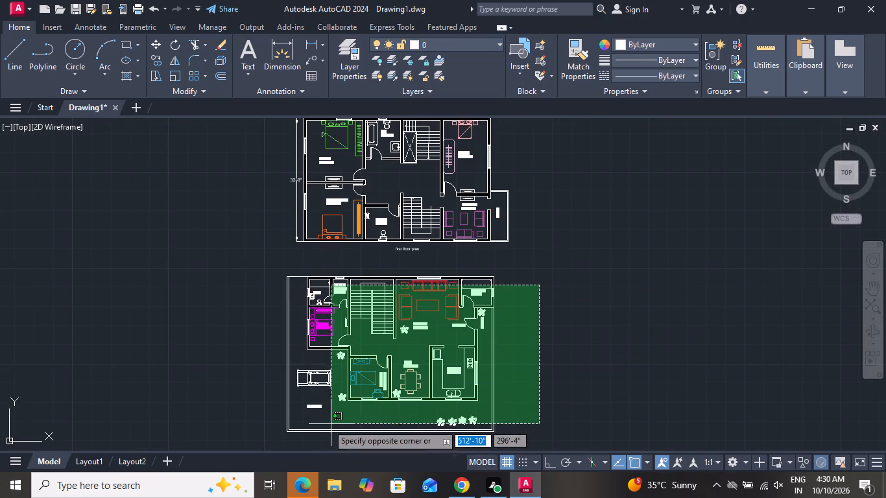
left_click(269, 438)
scroll(420, 274, "up", 4)
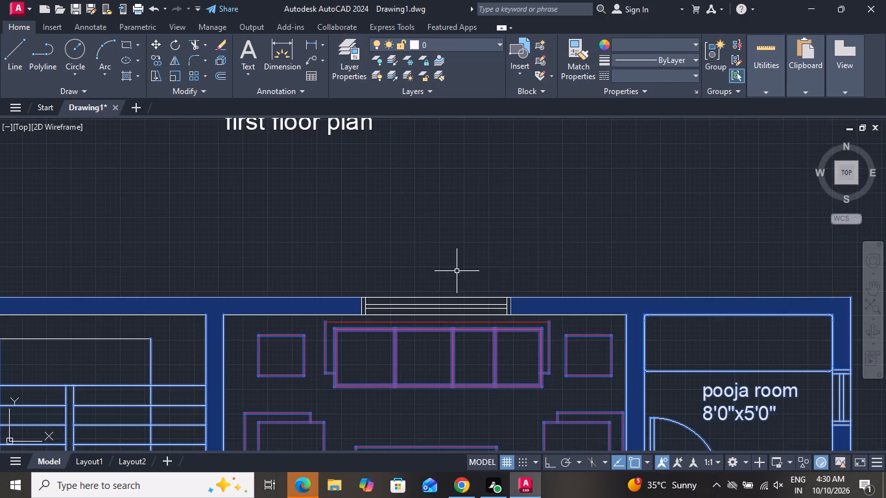
left_click_drag(537, 259, 520, 279)
scroll(186, 368, "down", 5)
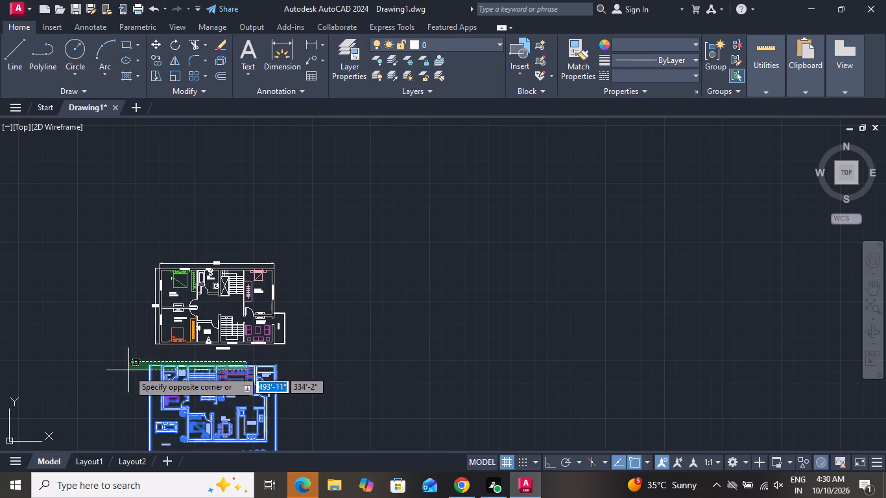
left_click(111, 370)
scroll(282, 322, "up", 1)
scroll(303, 303, "down", 2)
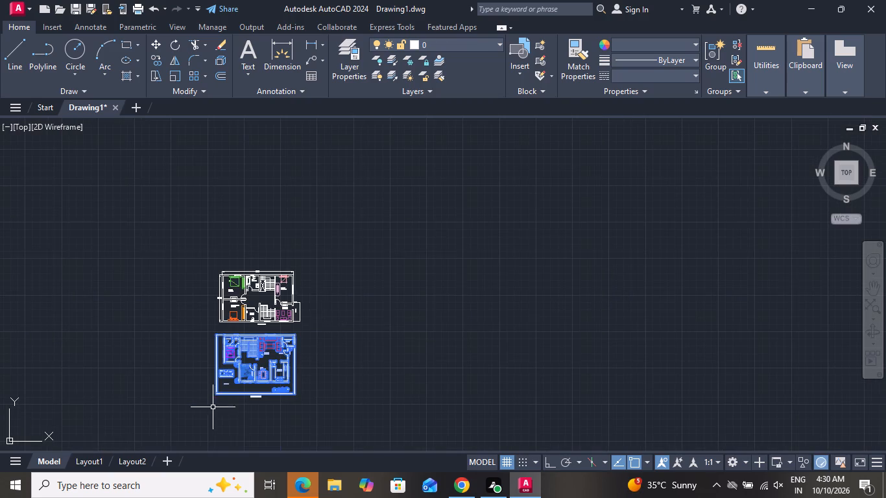
scroll(206, 416, "up", 3)
left_click(428, 340)
left_click(326, 351)
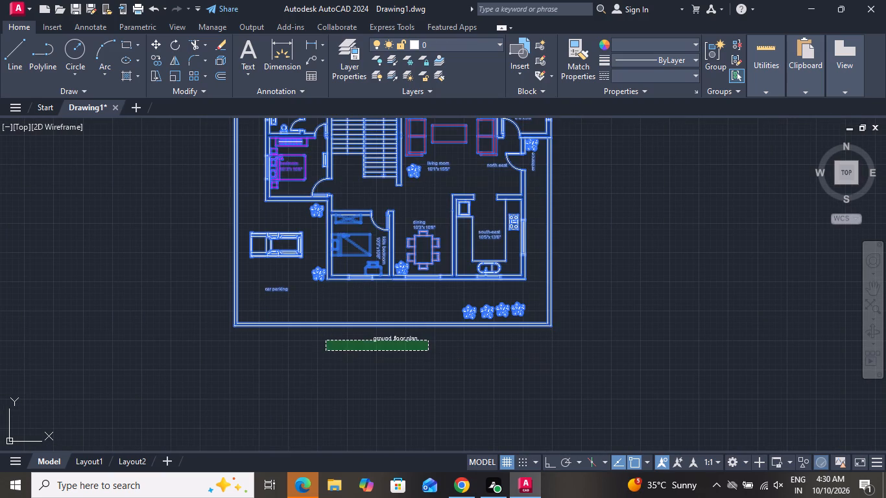
scroll(331, 425, "down", 1)
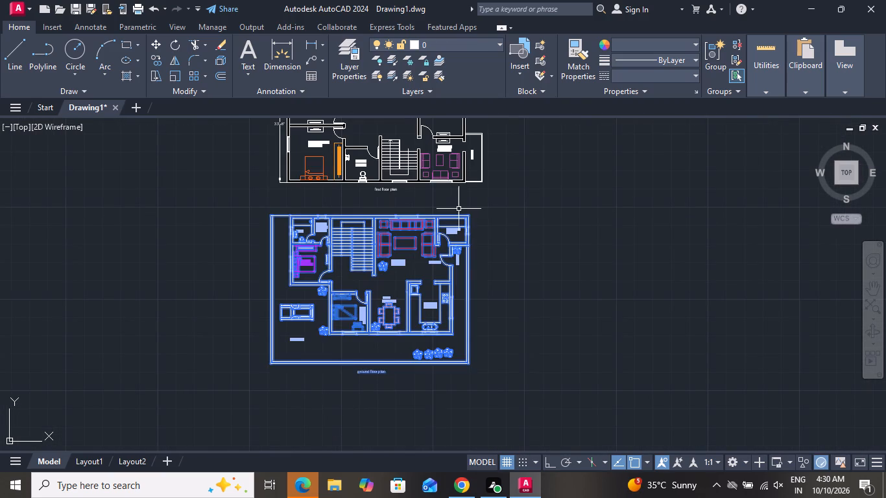
left_click(154, 40)
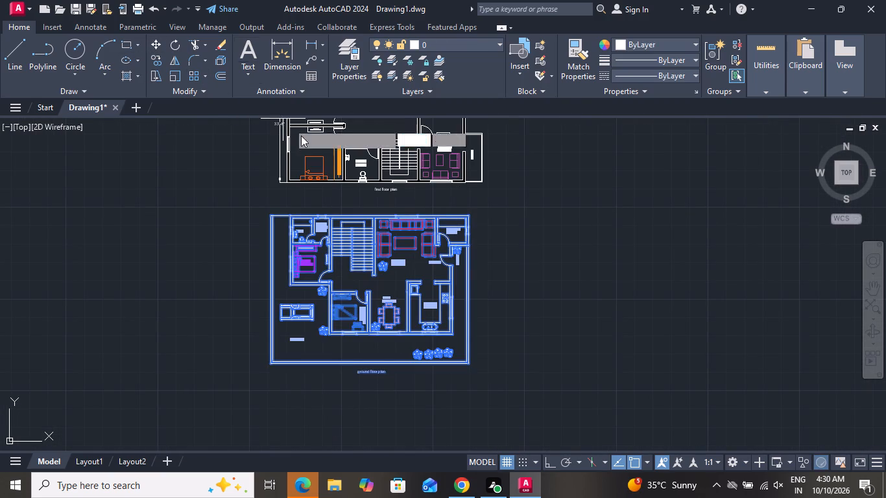
left_click(369, 217)
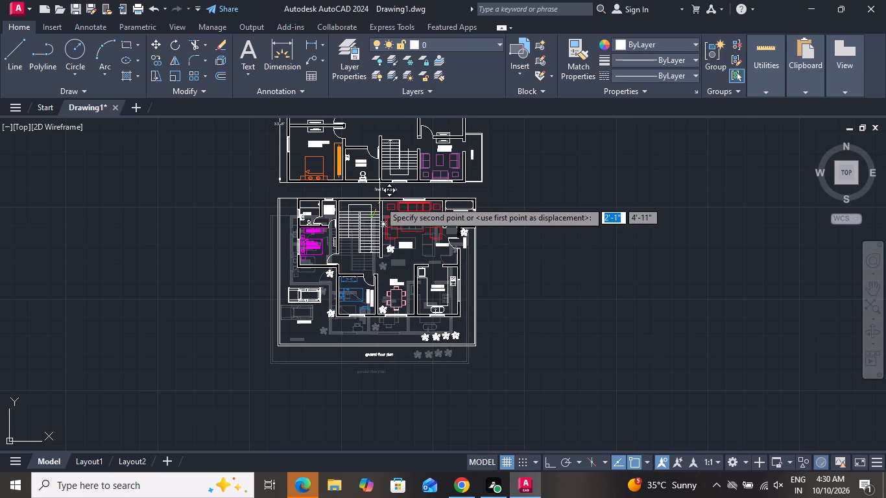
left_click(383, 200)
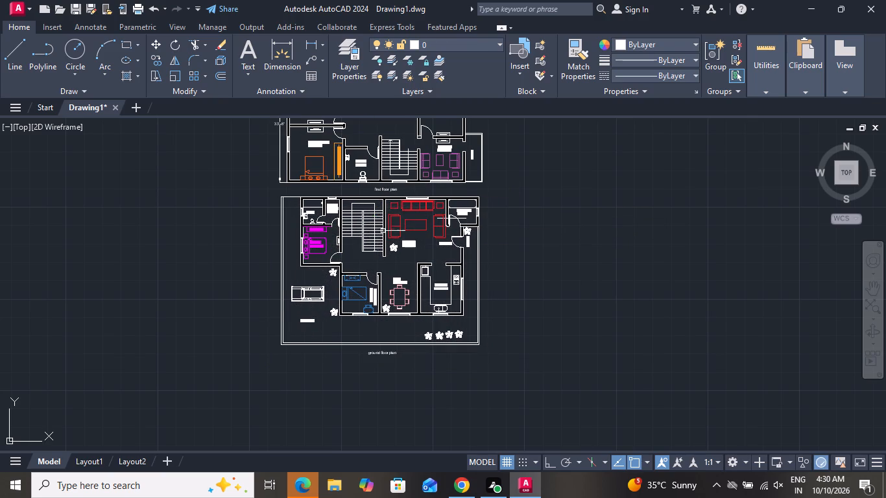
Examine the spacing between the two floor plans and the furniture colours in their rooms.
scroll(379, 268, "down", 2)
scroll(380, 171, "up", 2)
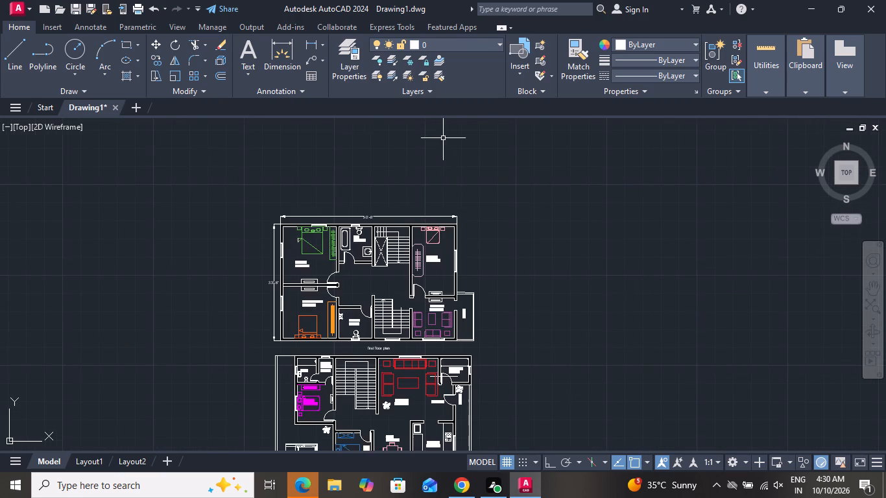
scroll(443, 138, "down", 1)
scroll(430, 353, "up", 2)
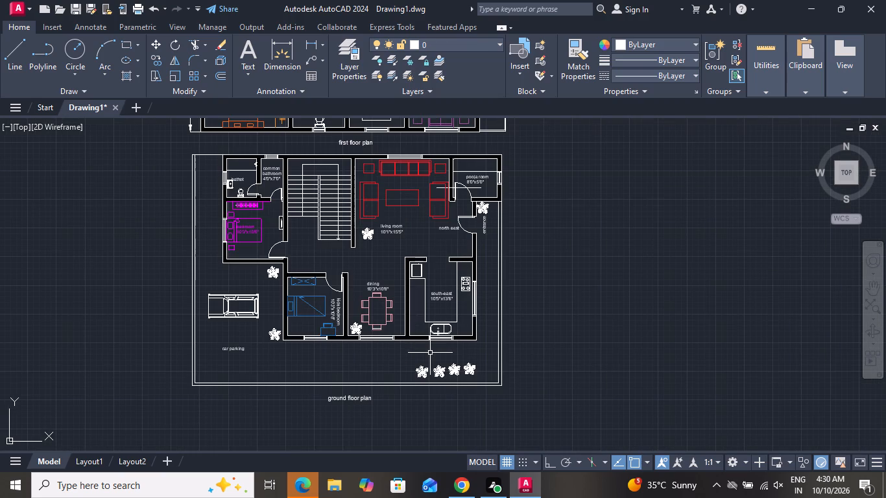
scroll(352, 278, "up", 1)
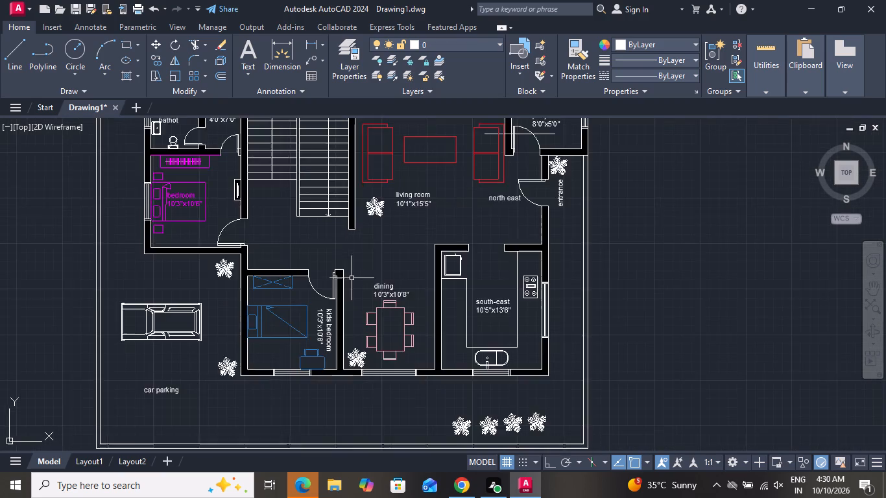
middle_click(352, 278)
scroll(352, 289, "up", 1)
scroll(351, 335, "down", 3)
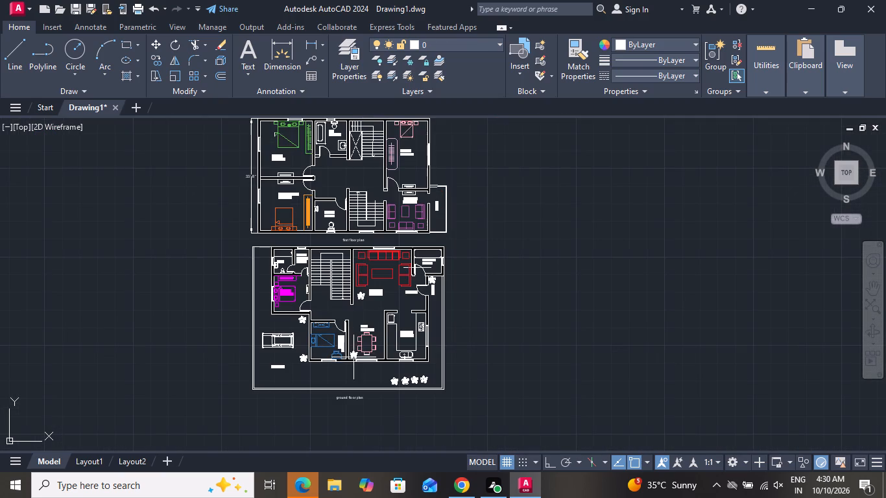
scroll(398, 192, "up", 2)
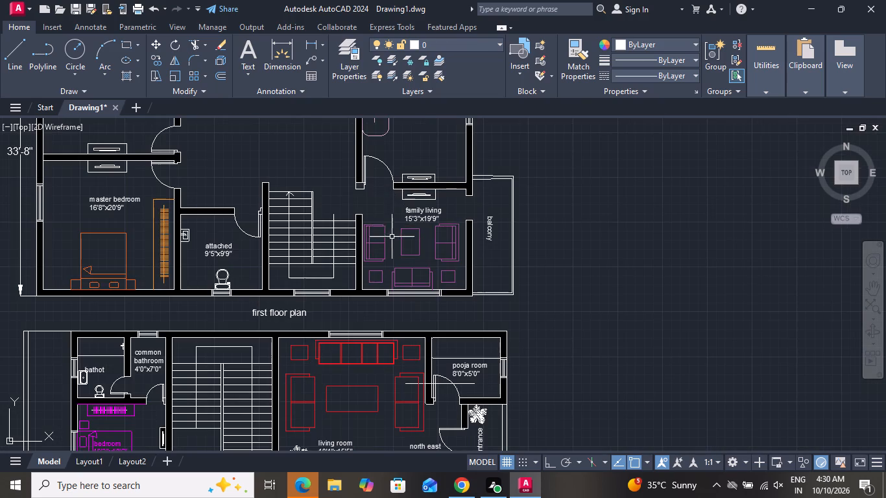
scroll(390, 247, "down", 2)
scroll(383, 164, "up", 3)
scroll(378, 172, "down", 3)
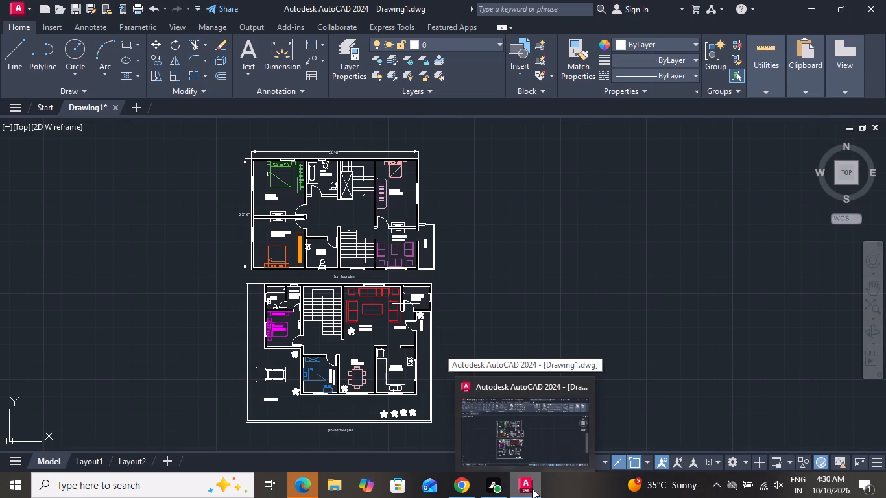
left_click(514, 449)
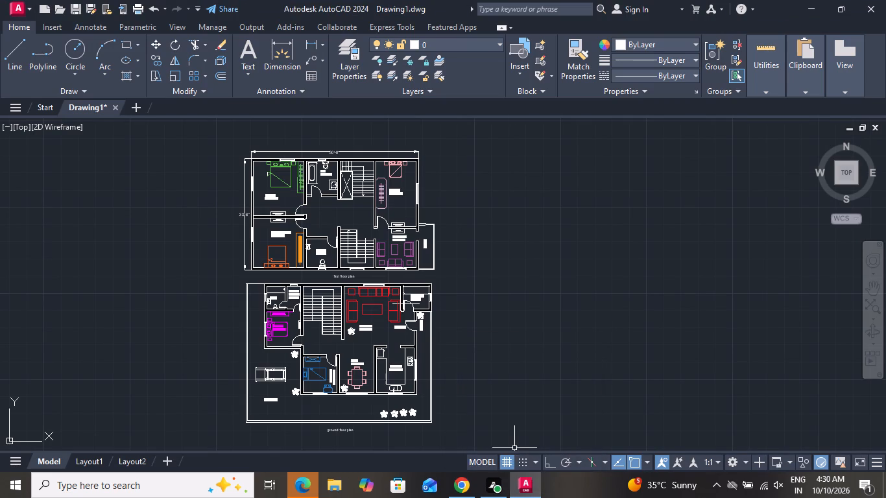
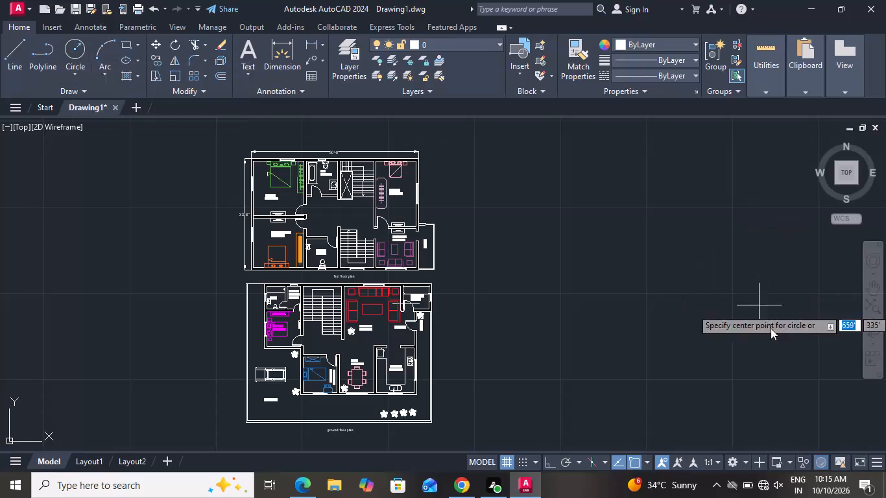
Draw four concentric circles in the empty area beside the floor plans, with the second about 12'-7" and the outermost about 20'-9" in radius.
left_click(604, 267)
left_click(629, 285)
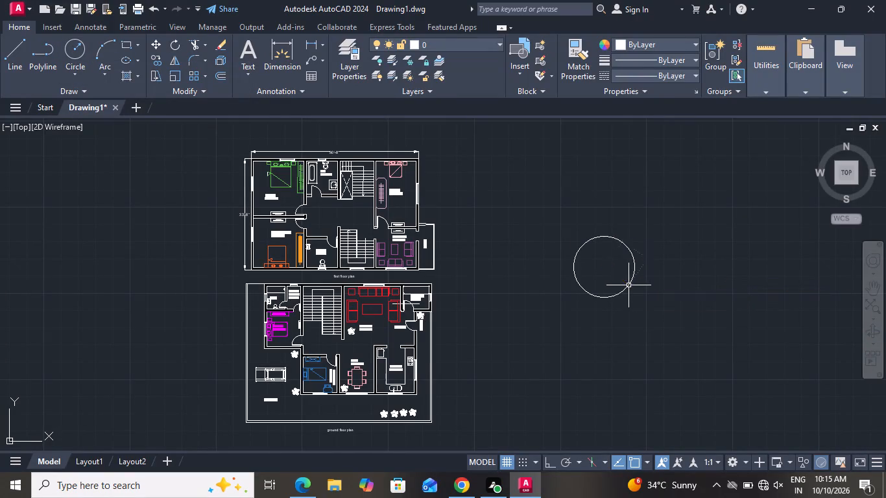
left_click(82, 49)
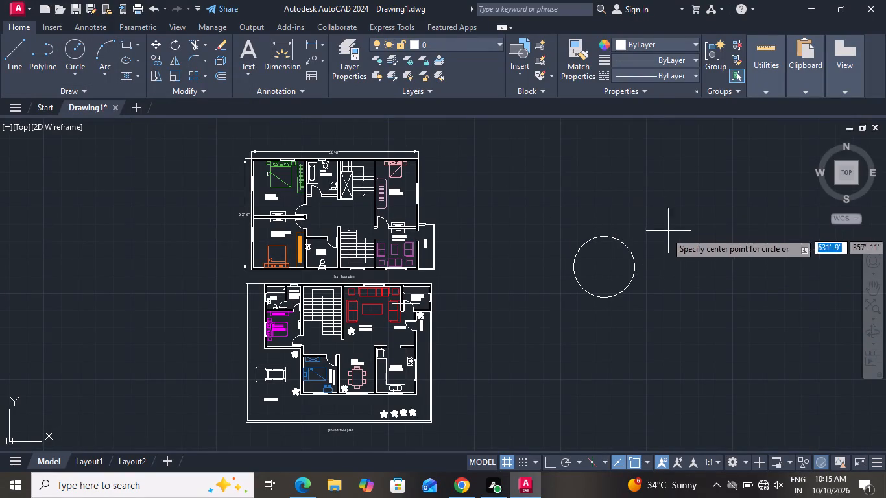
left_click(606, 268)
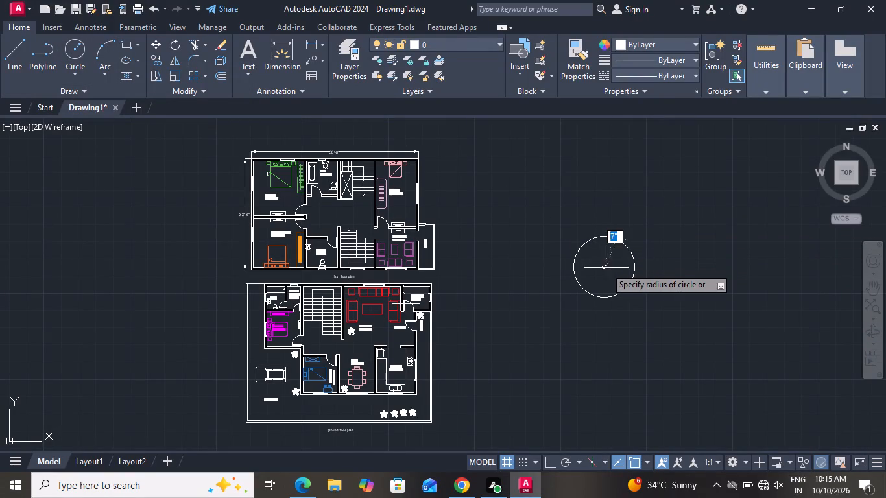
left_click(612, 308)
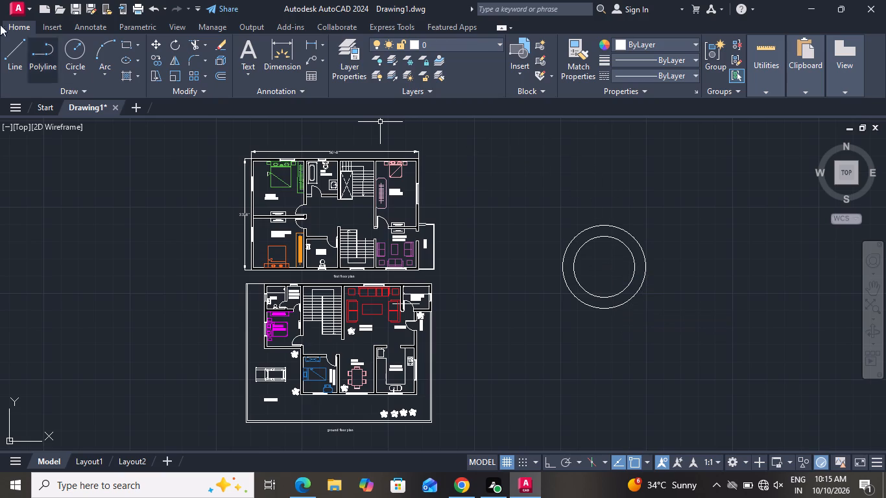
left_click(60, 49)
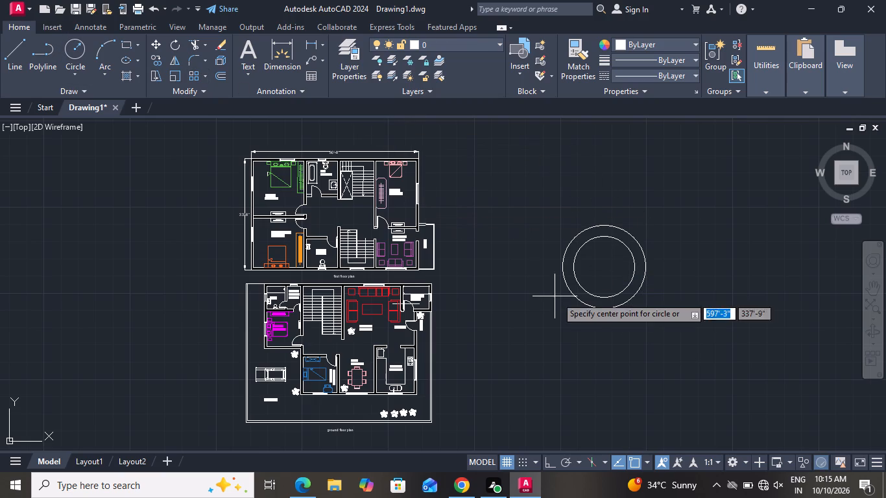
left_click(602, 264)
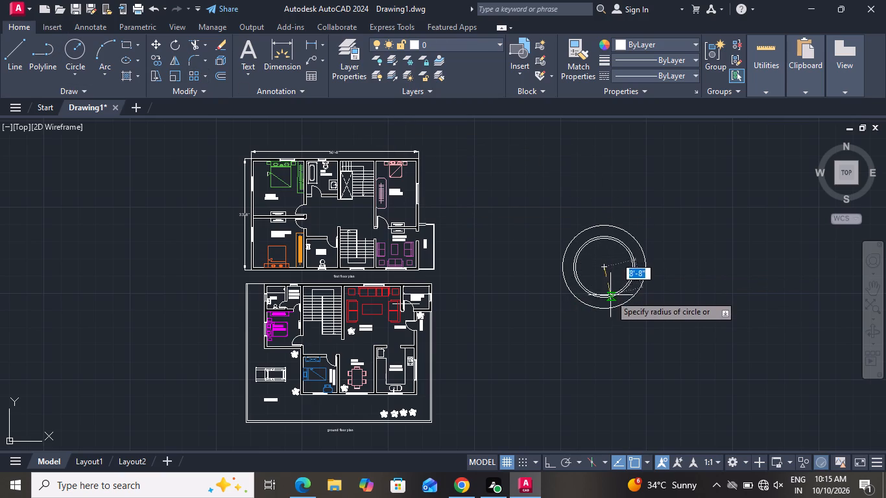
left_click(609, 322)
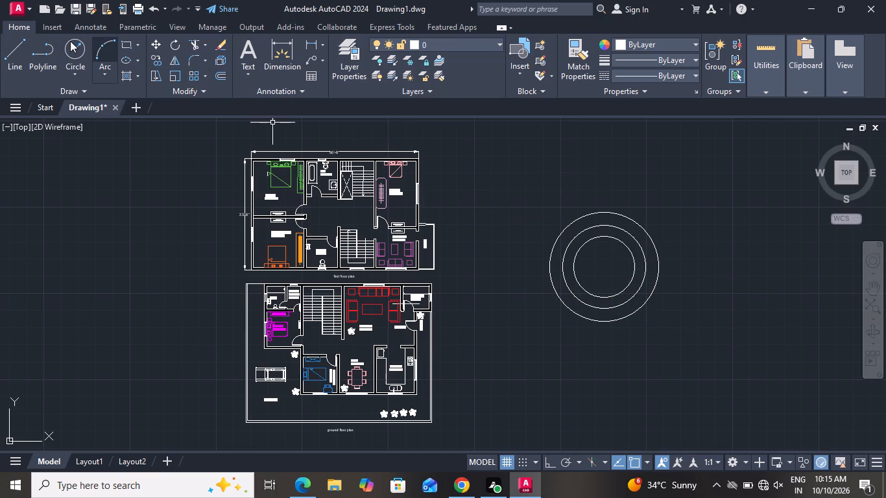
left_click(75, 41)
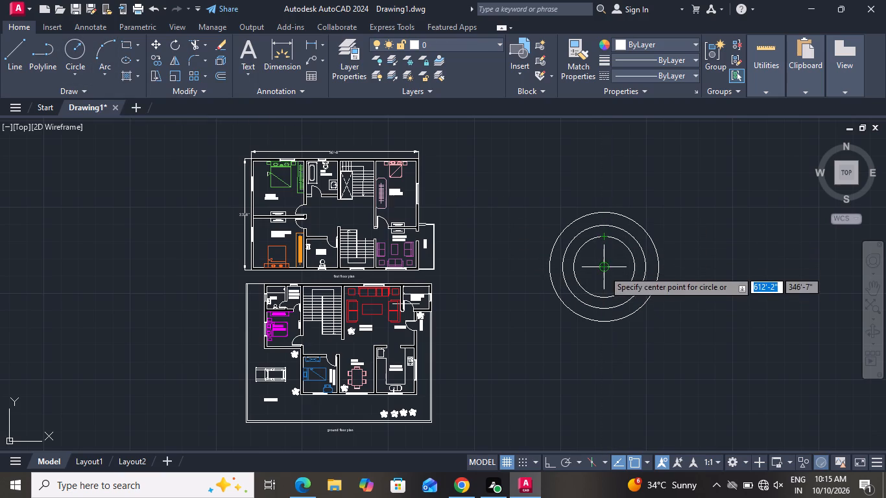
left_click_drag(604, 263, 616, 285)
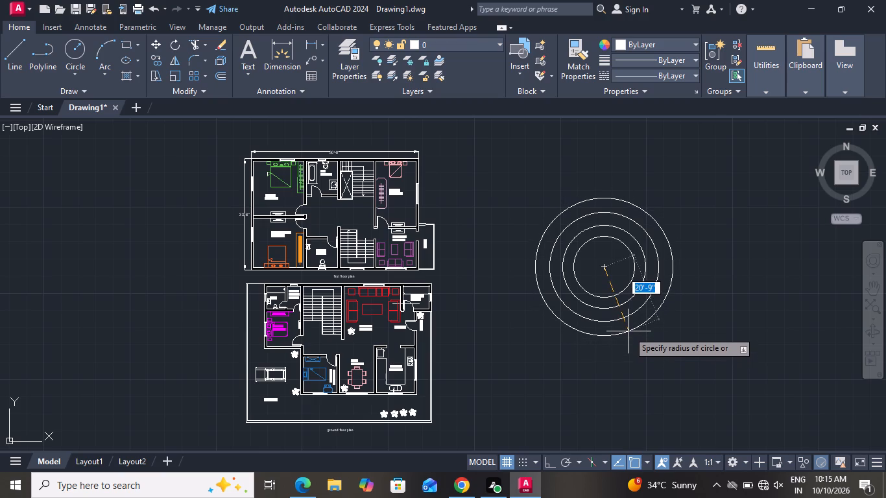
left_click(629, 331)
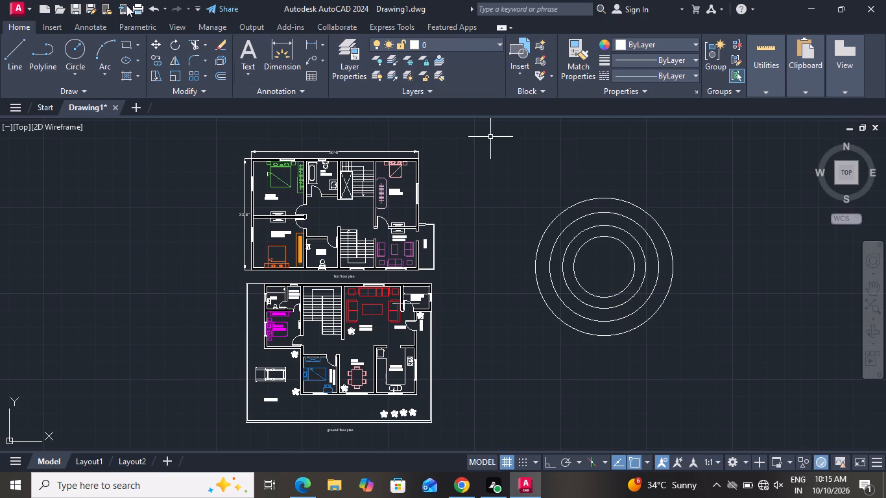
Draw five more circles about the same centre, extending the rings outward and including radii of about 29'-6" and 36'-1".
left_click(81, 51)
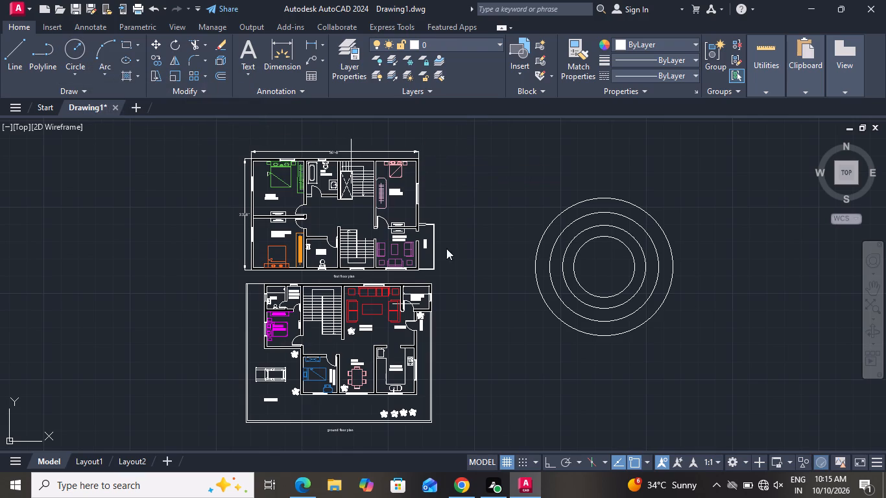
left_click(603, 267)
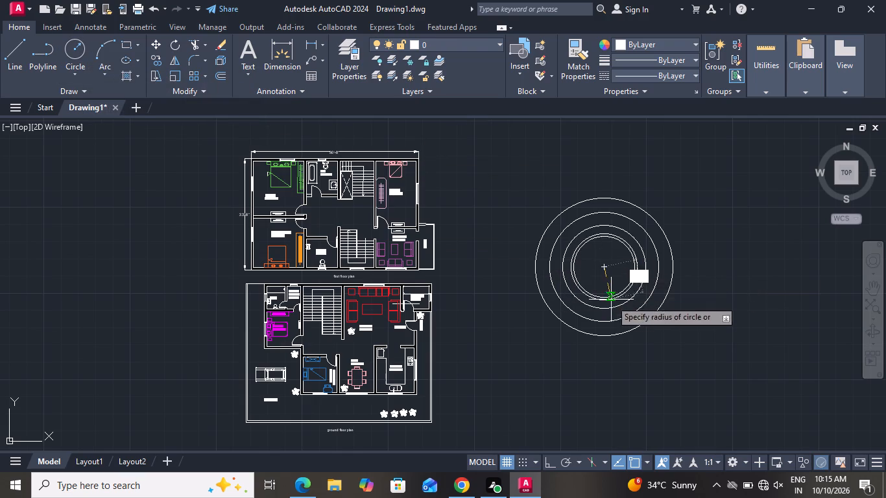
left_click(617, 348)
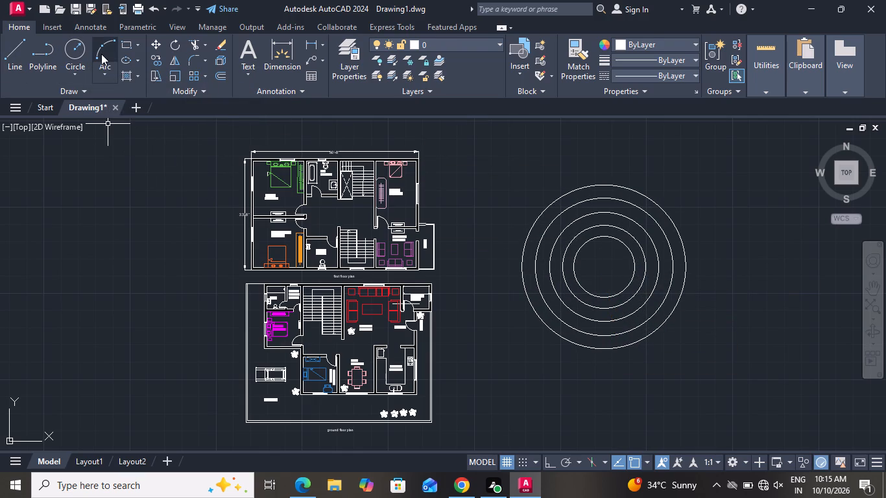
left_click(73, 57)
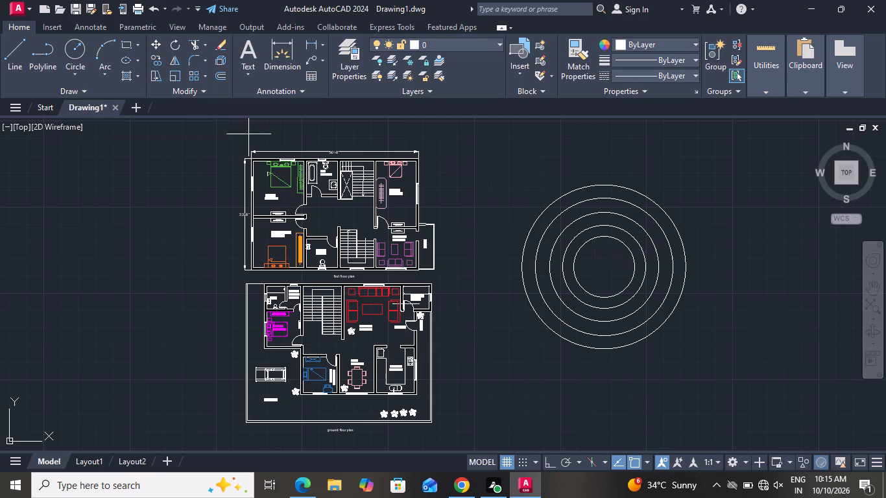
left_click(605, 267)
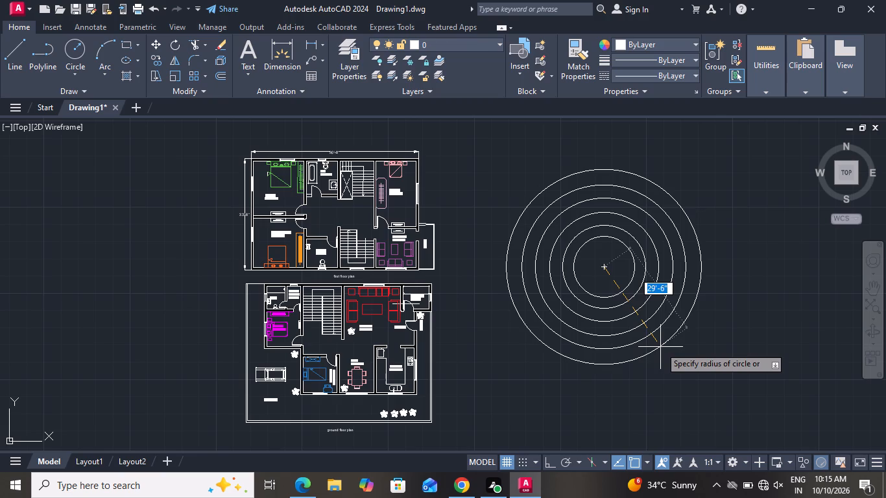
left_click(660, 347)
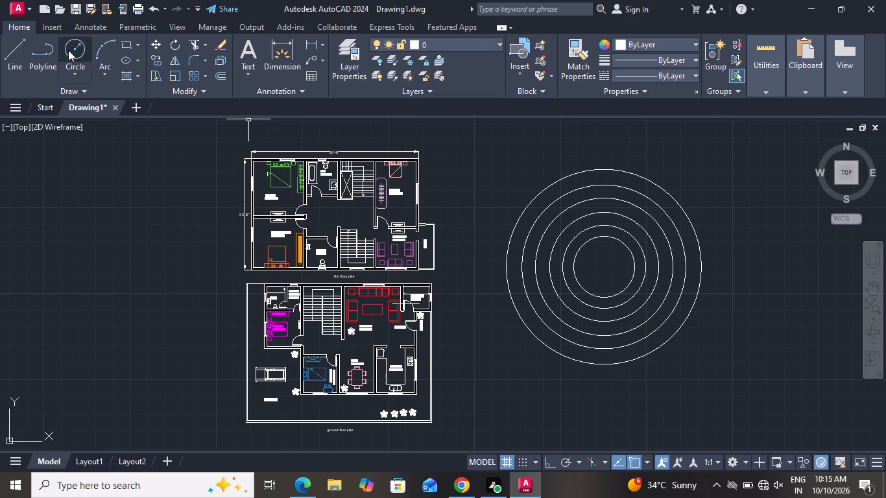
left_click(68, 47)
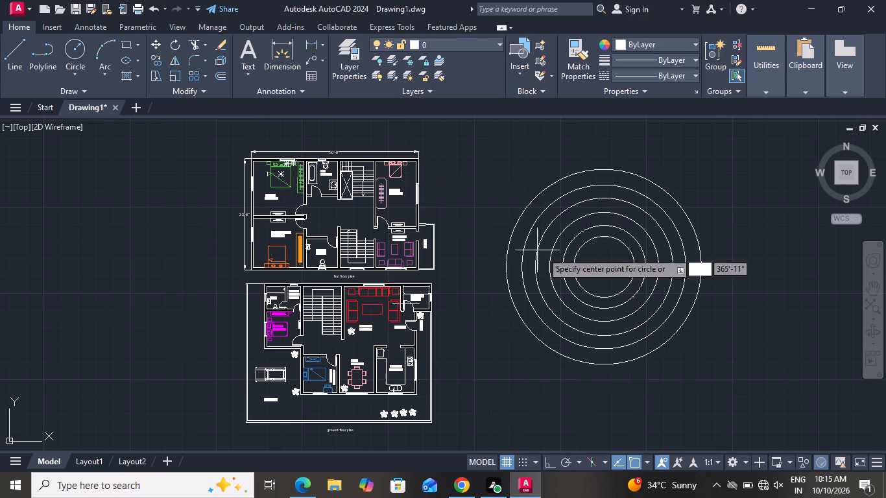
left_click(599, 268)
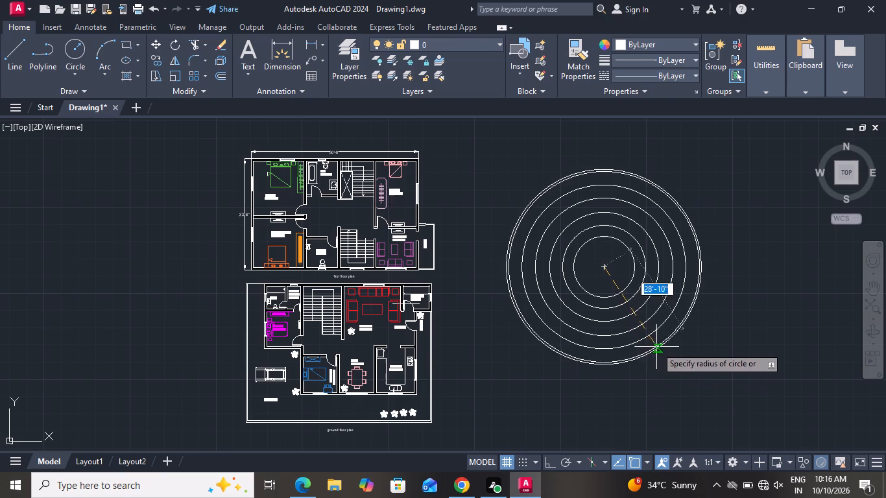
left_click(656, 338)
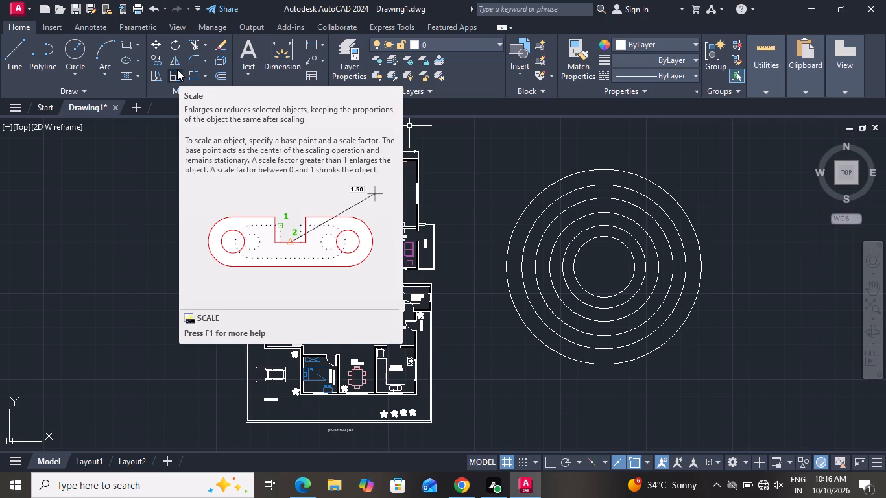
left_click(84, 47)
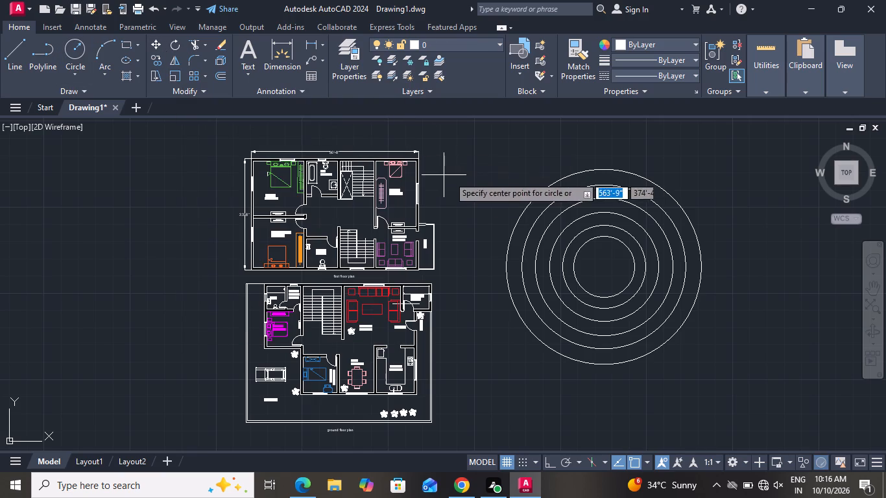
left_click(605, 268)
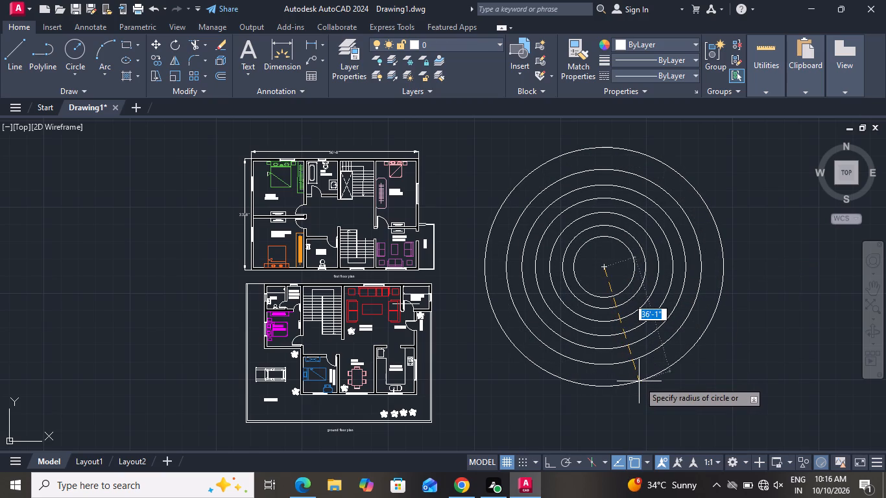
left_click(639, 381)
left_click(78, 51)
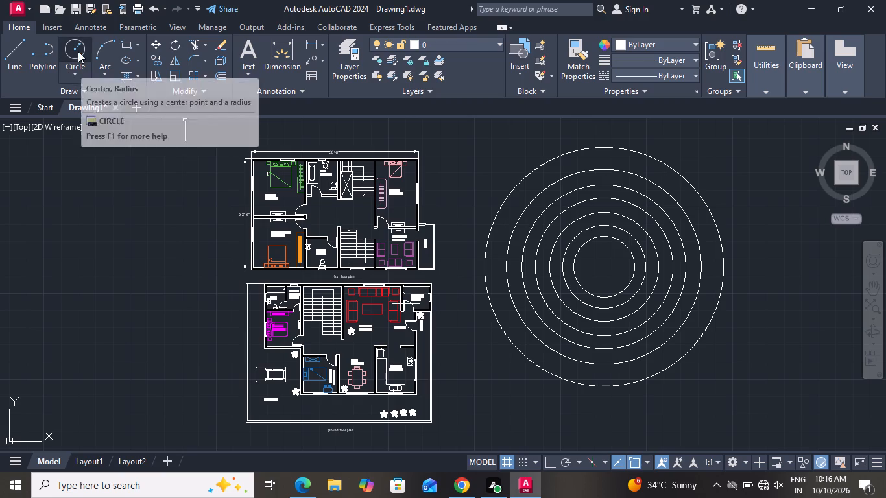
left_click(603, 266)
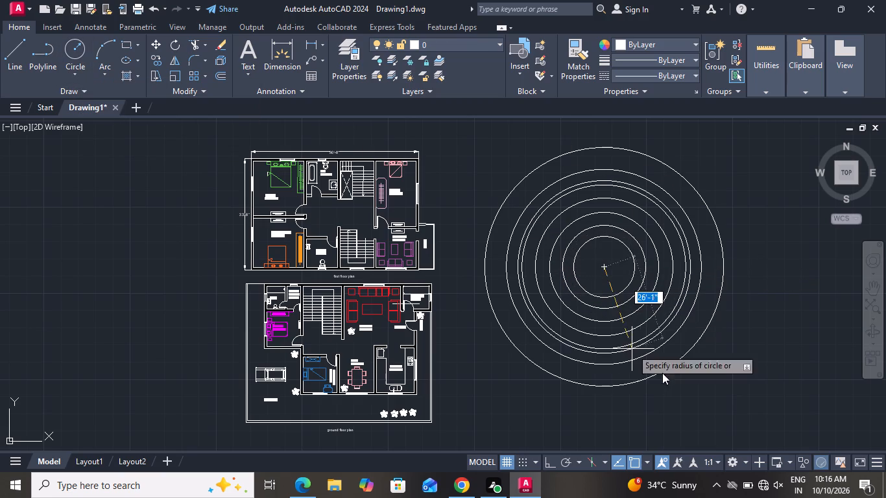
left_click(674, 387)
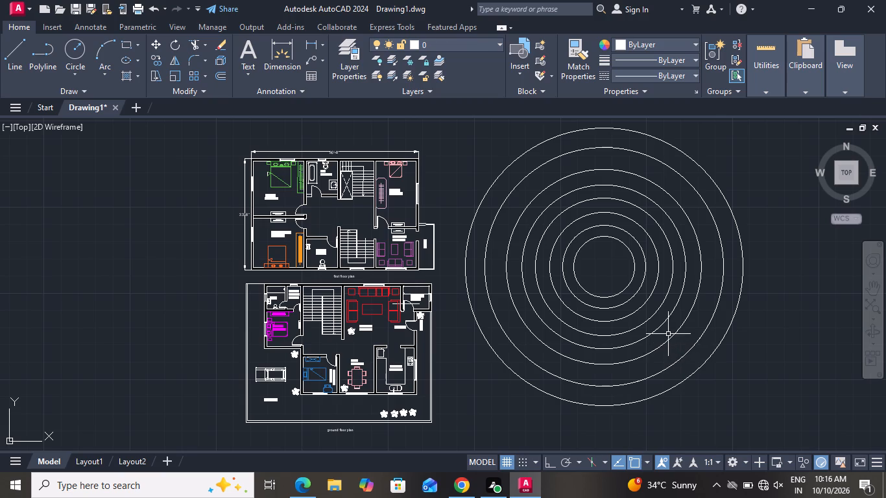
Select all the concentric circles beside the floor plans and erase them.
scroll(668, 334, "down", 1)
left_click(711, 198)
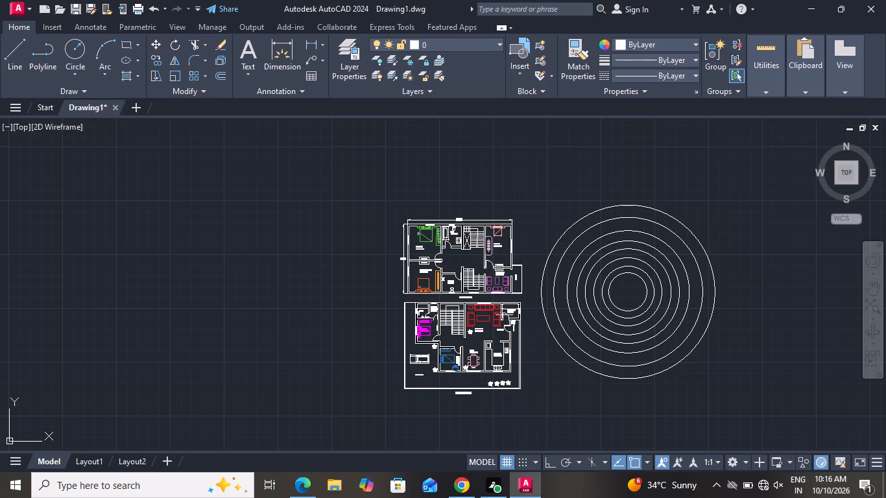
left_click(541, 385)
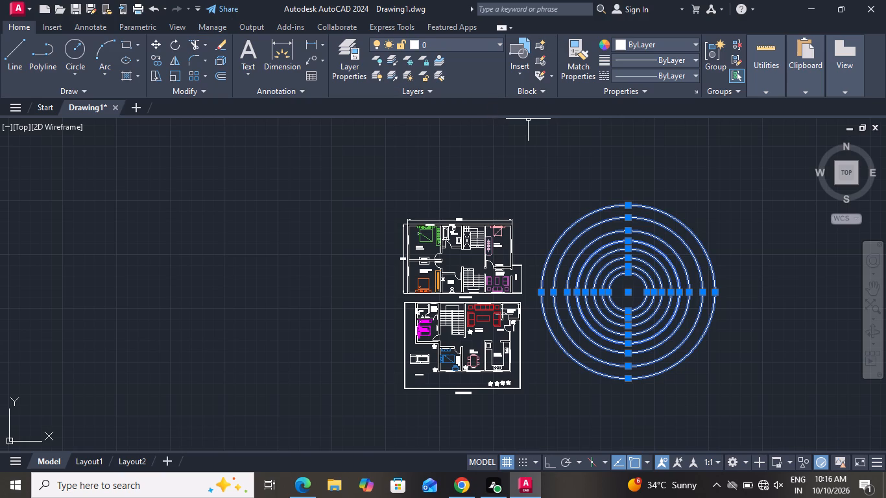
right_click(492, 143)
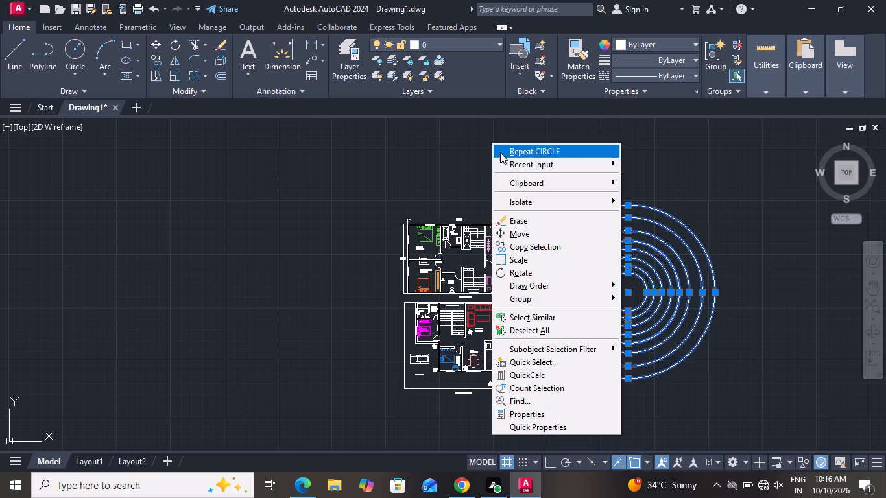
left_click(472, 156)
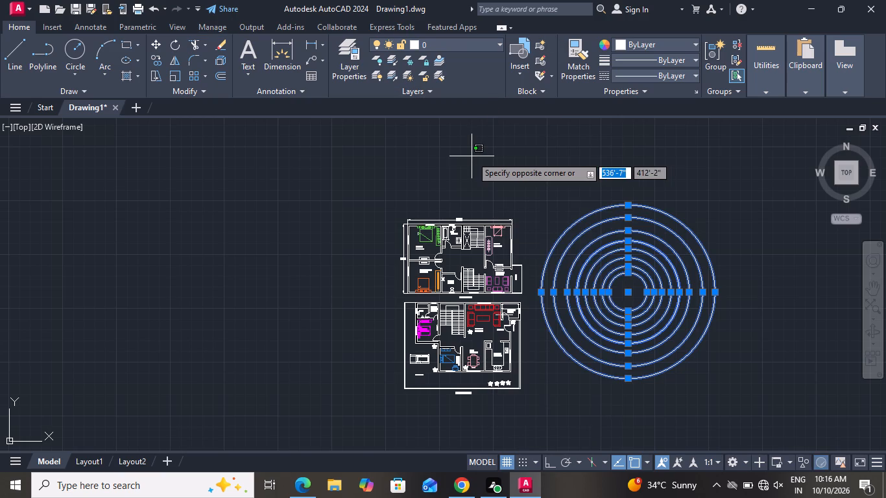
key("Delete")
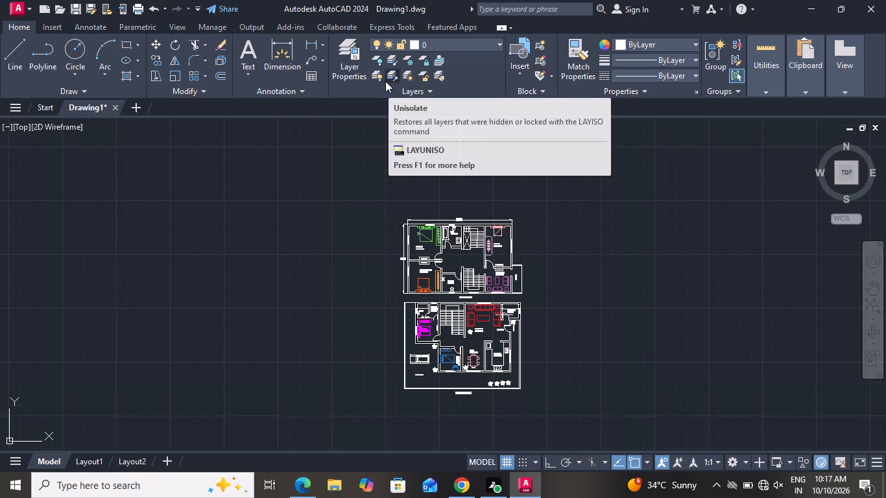
Examine the first floor plan around the family living room, the balcony and the neighbouring bedroom.
scroll(459, 292, "up", 1)
scroll(459, 292, "down", 1)
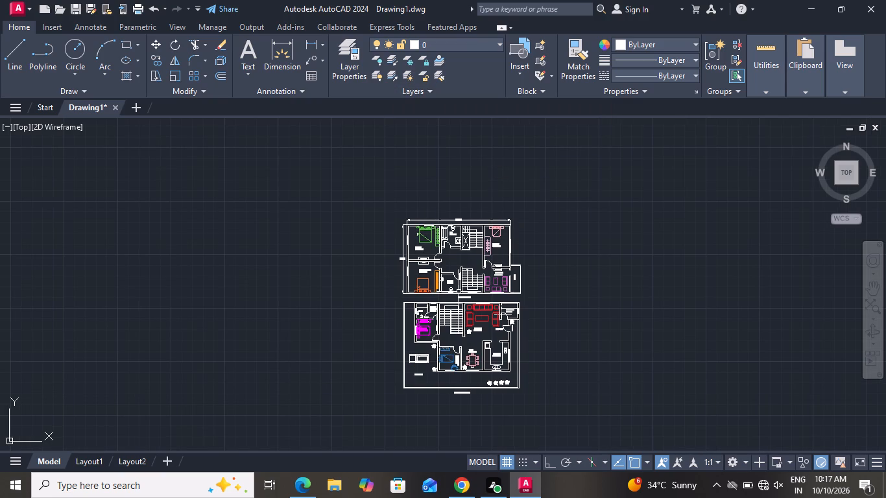
scroll(429, 309, "down", 1)
scroll(483, 325, "up", 3)
scroll(486, 323, "down", 2)
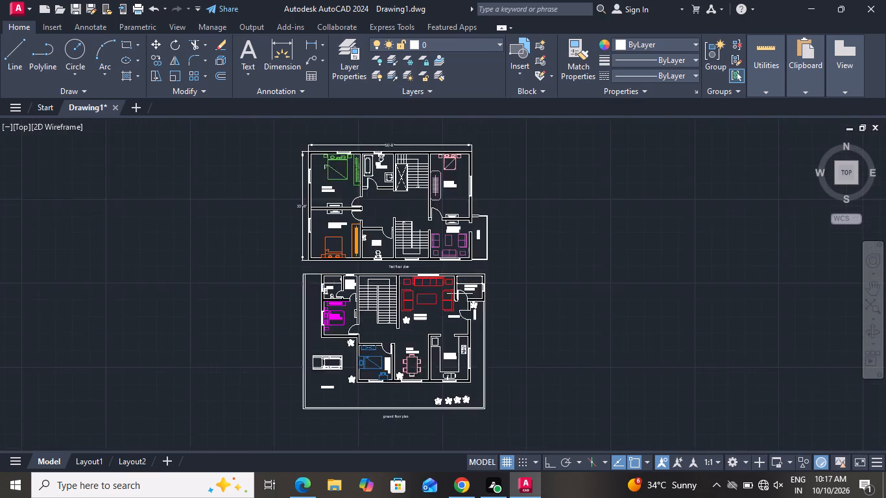
scroll(510, 276, "up", 3)
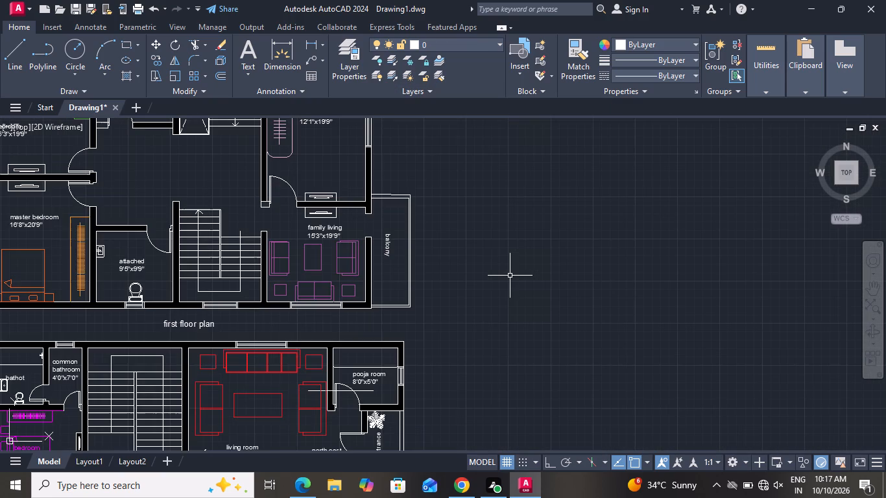
scroll(510, 276, "down", 2)
scroll(473, 253, "up", 2)
scroll(467, 250, "down", 1)
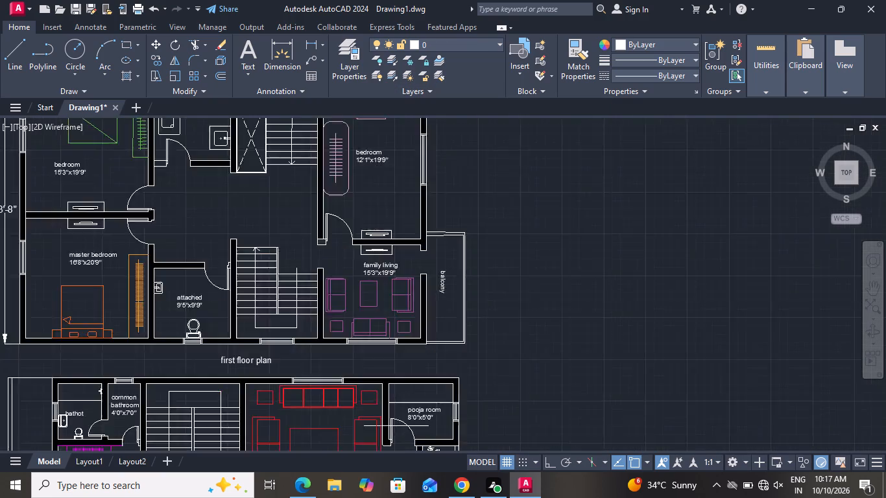
scroll(446, 234, "up", 2)
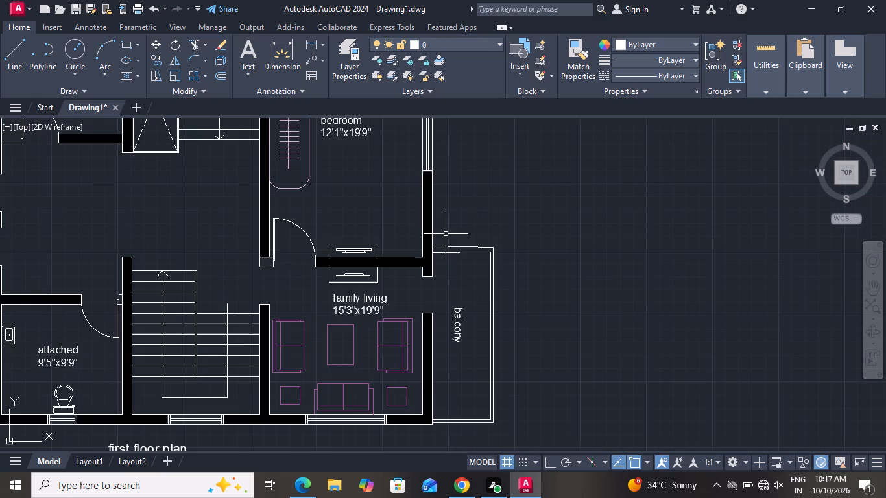
scroll(446, 234, "up", 1)
scroll(446, 234, "down", 1)
scroll(446, 234, "up", 1)
scroll(446, 234, "down", 2)
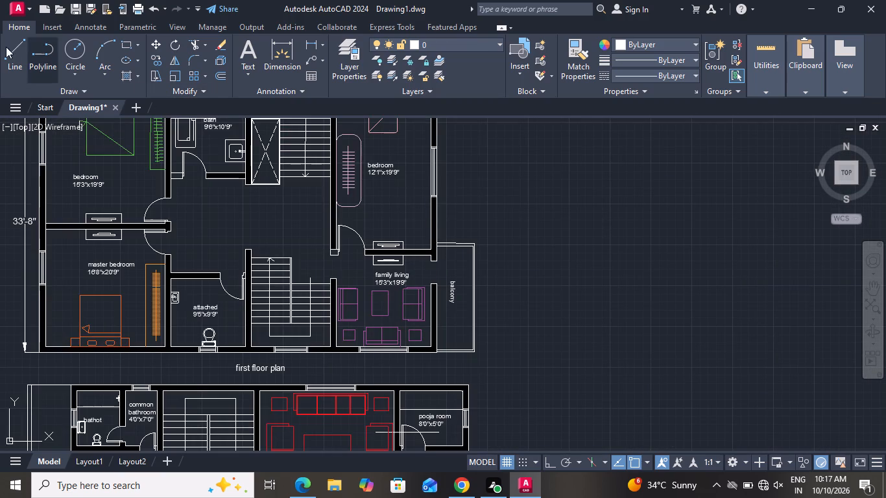
Copy the whole ground floor plan to empty space about 479' across and 335' up from the original.
left_click(1, 45)
scroll(664, 377, "down", 4)
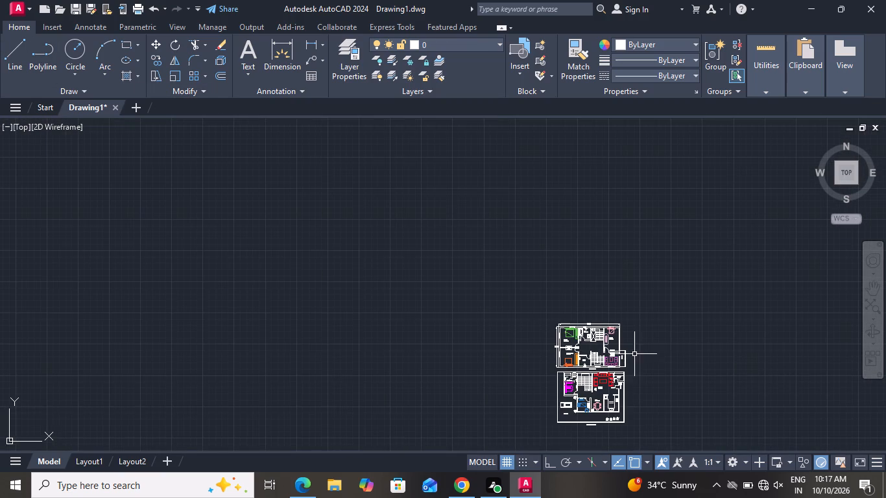
scroll(618, 378, "up", 1)
scroll(618, 376, "down", 1)
scroll(618, 372, "up", 3)
scroll(623, 359, "down", 1)
scroll(640, 278, "up", 2)
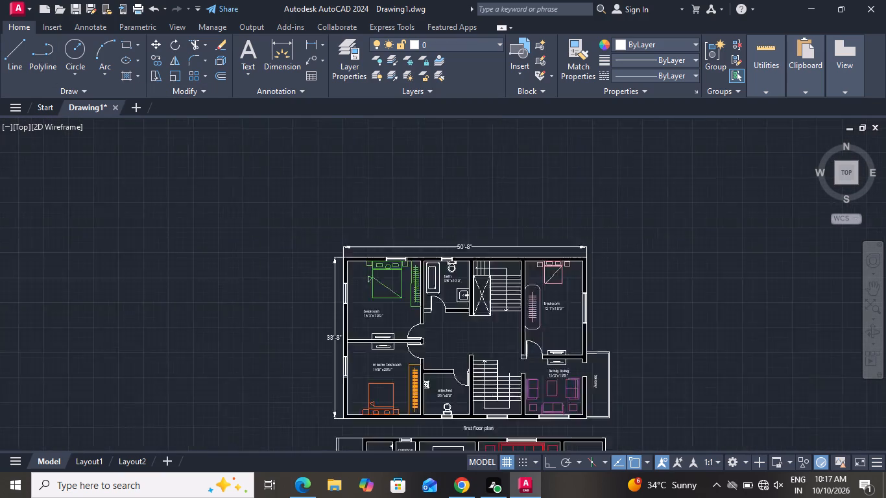
scroll(648, 247, "down", 3)
scroll(659, 388, "up", 2)
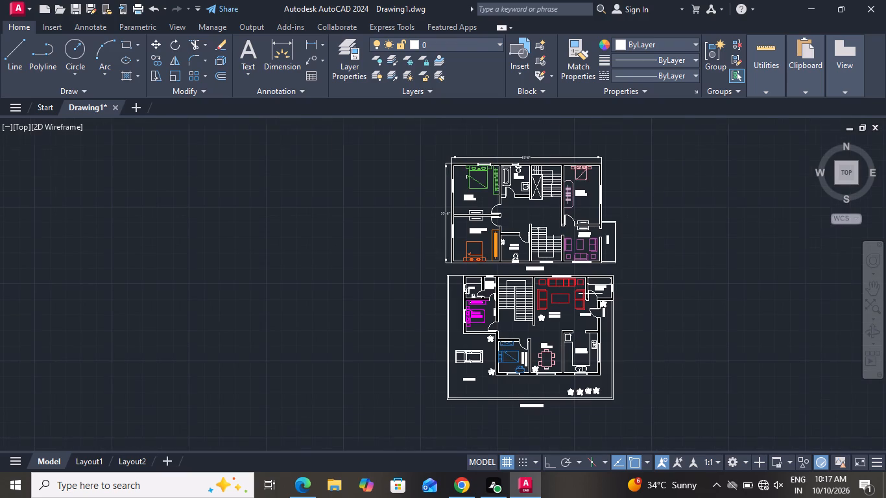
left_click(625, 207)
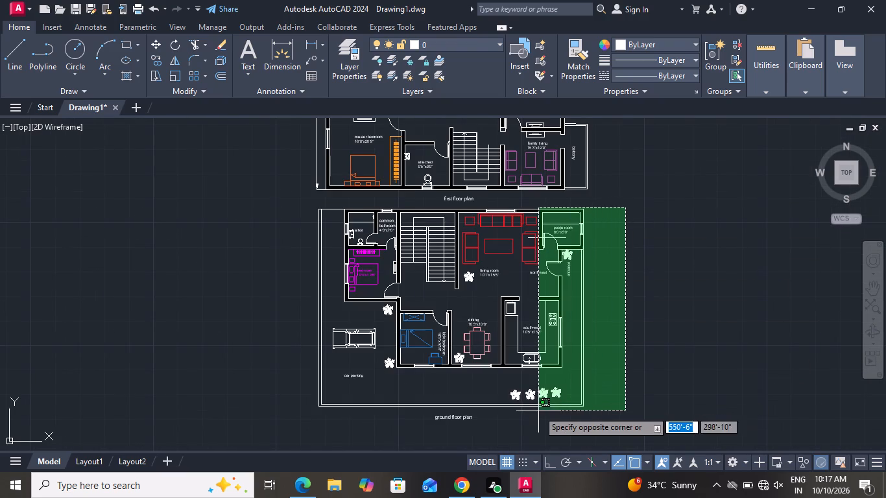
left_click(301, 418)
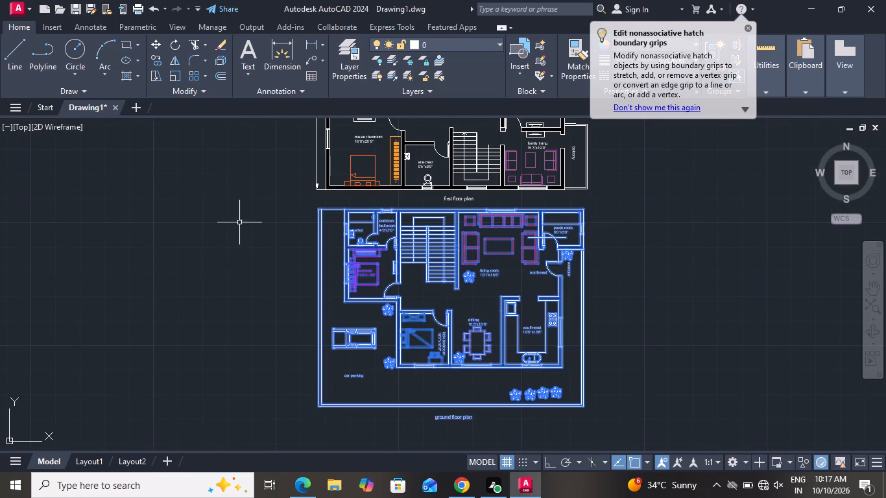
left_click(159, 60)
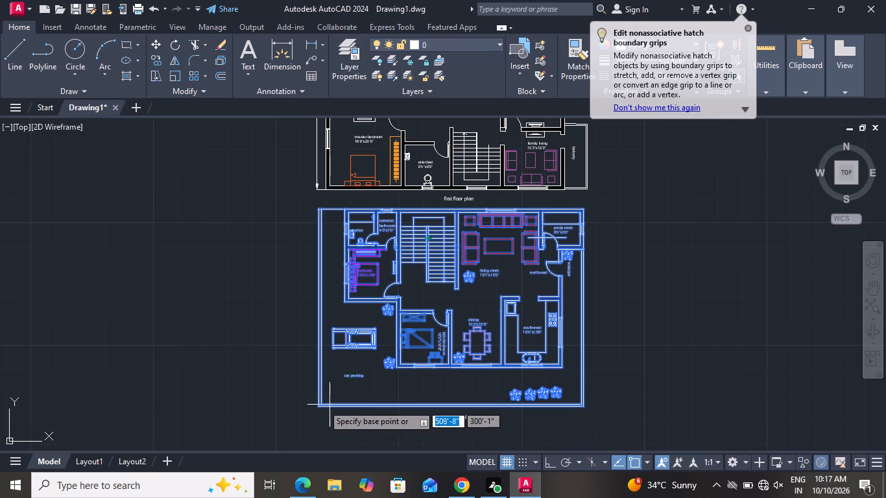
left_click(313, 404)
scroll(770, 361, "down", 1)
scroll(752, 361, "up", 1)
scroll(671, 384, "down", 2)
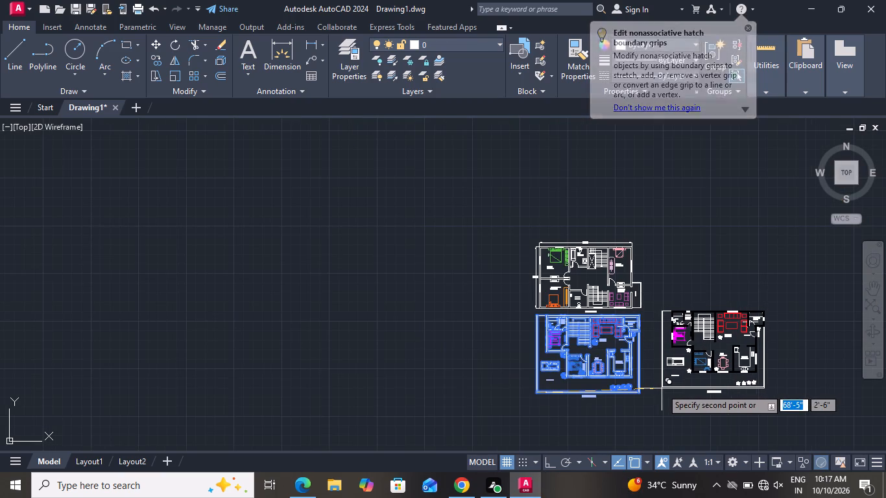
scroll(695, 382, "up", 2)
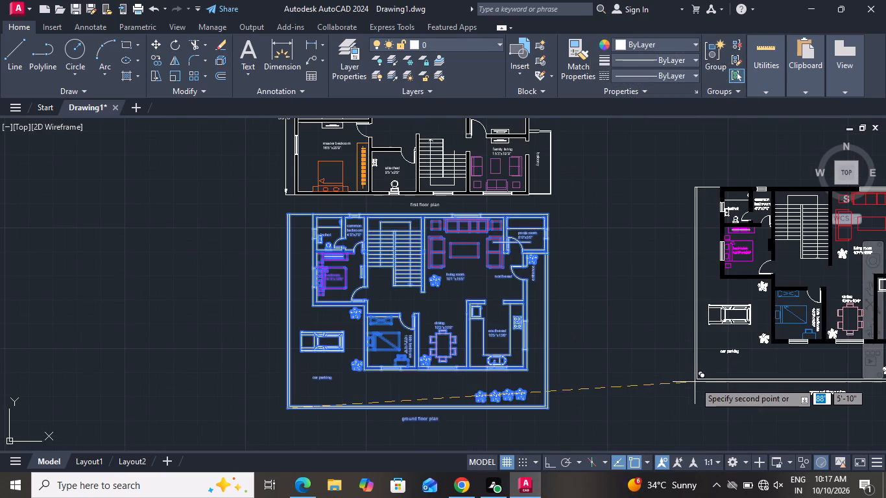
scroll(653, 374, "down", 1)
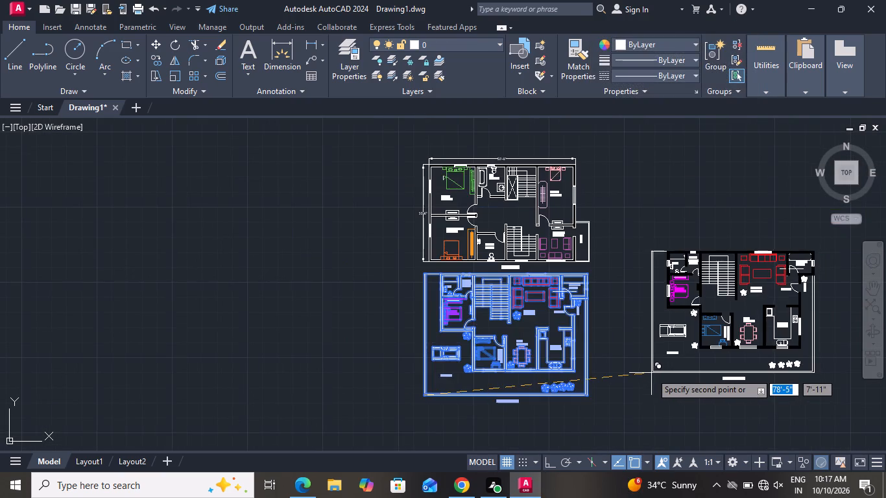
scroll(651, 373, "down", 2)
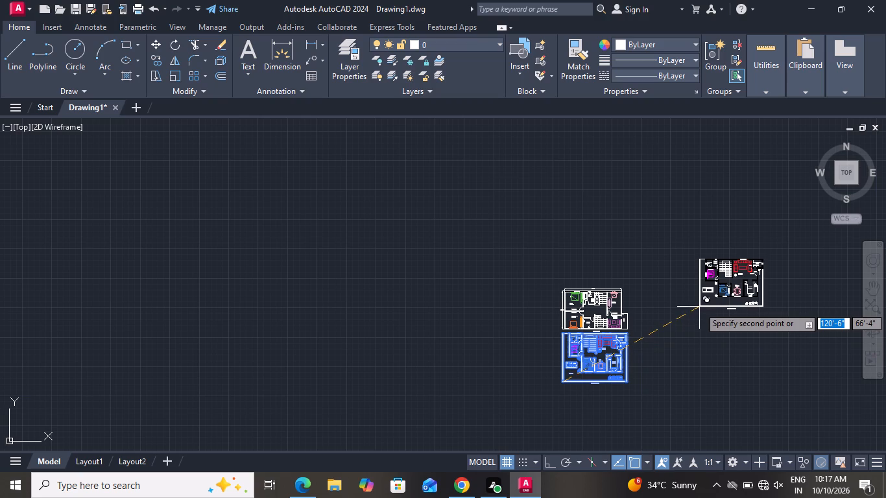
scroll(712, 303, "up", 4)
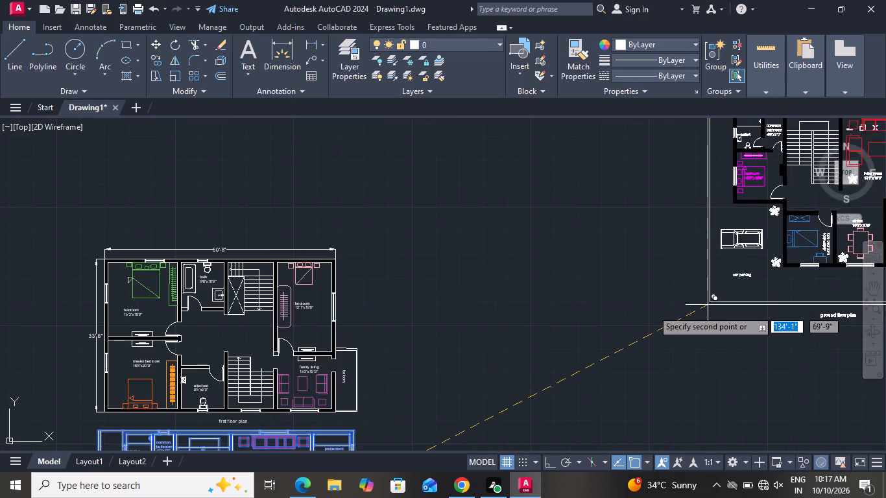
scroll(558, 328, "down", 2)
scroll(493, 313, "down", 2)
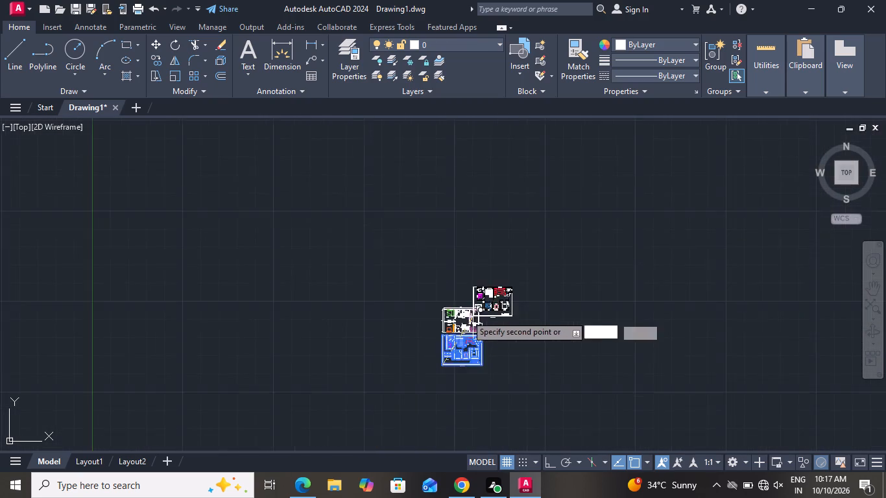
scroll(464, 315, "down", 4)
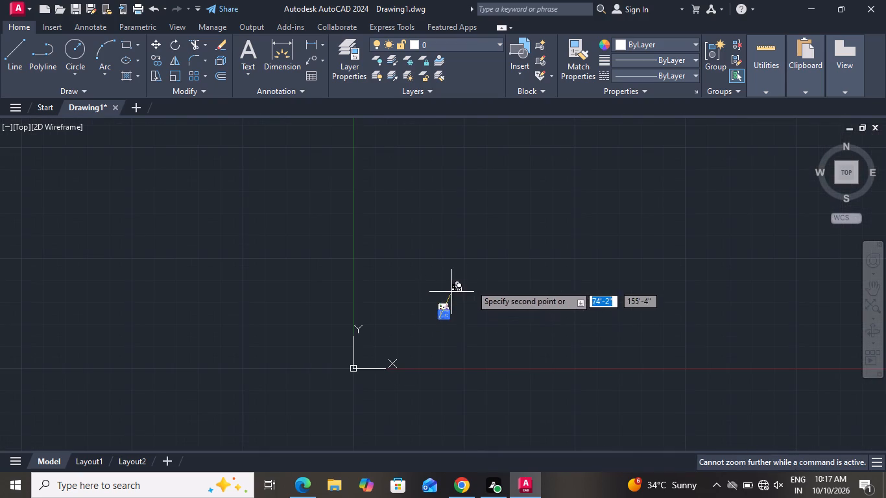
left_click(518, 261)
scroll(519, 261, "up", 1)
scroll(519, 261, "down", 1)
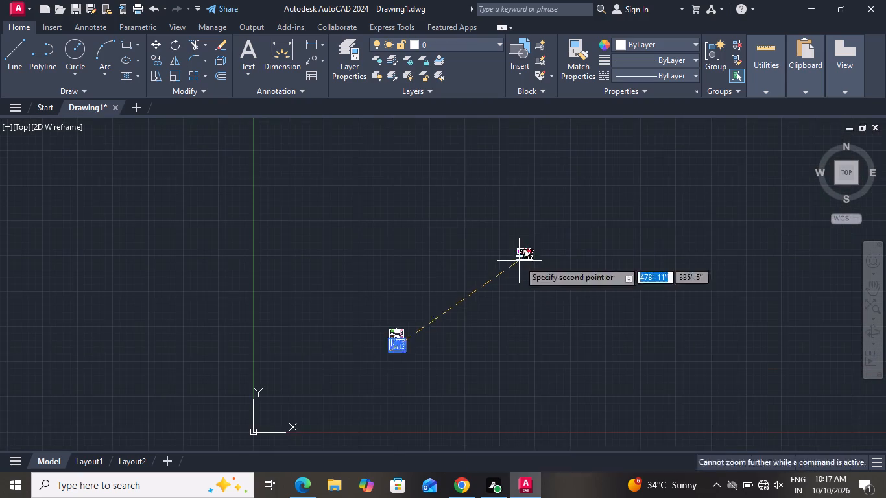
scroll(521, 261, "up", 1)
scroll(521, 261, "down", 1)
scroll(521, 261, "up", 2)
right_click(541, 284)
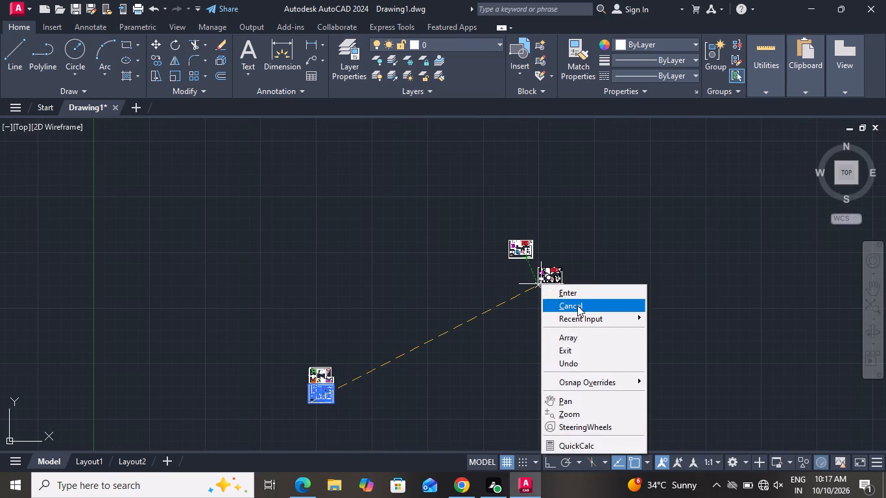
left_click(577, 305)
Rotate the copied ground floor plan 270° about its outer boundary corner below the pooja room side, with Ortho on.
left_click(595, 197)
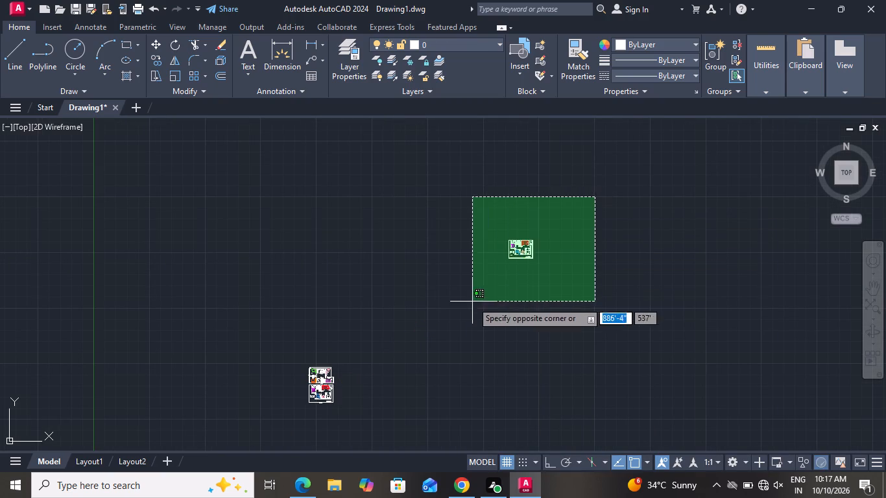
left_click(472, 302)
left_click(176, 47)
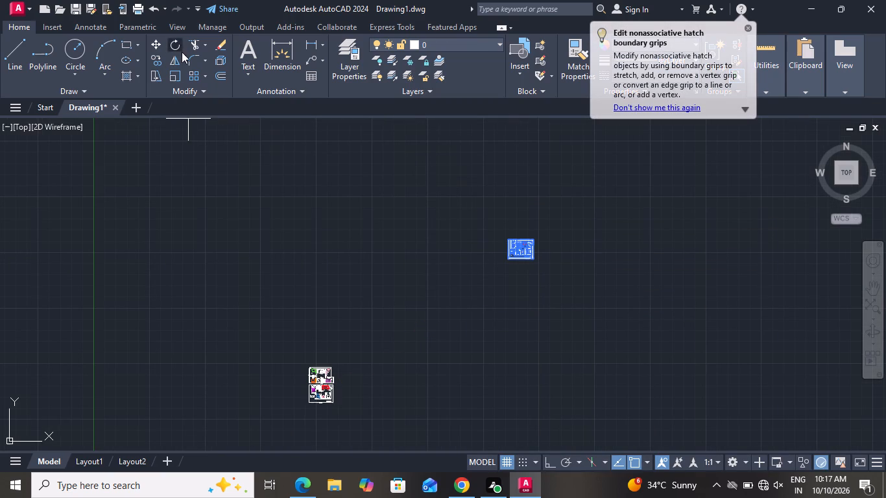
scroll(510, 244, "up", 3)
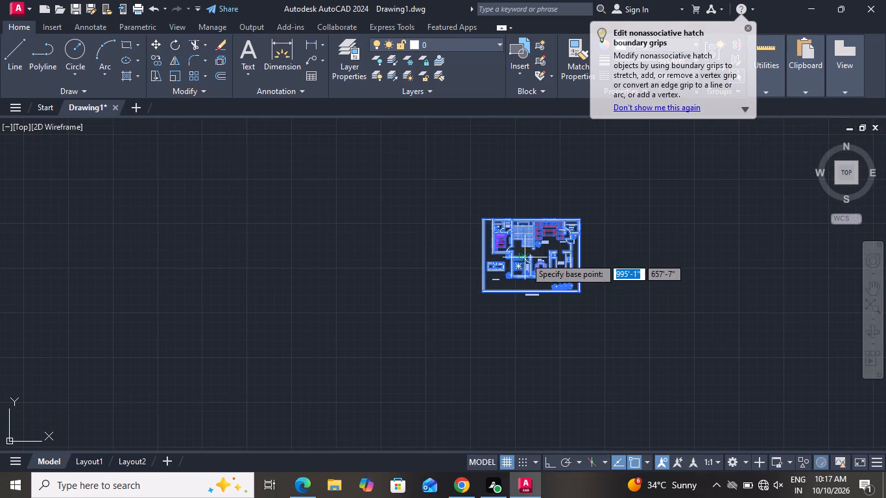
left_click(580, 293)
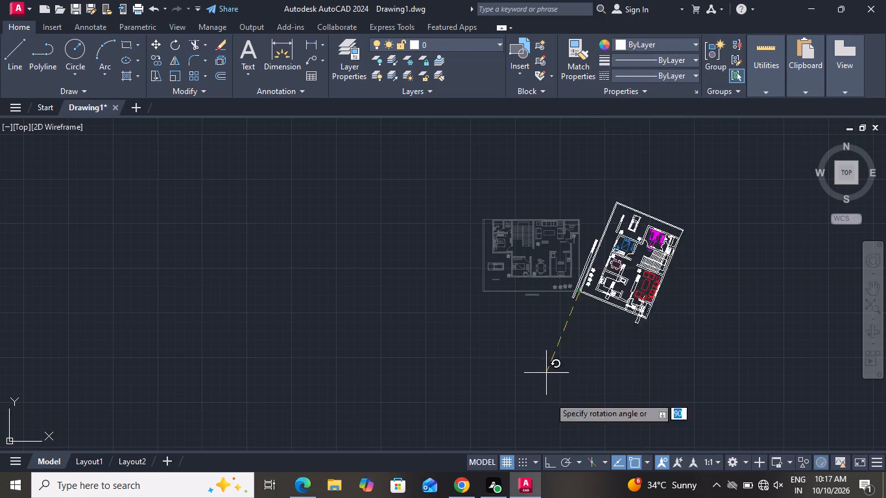
left_click(551, 459)
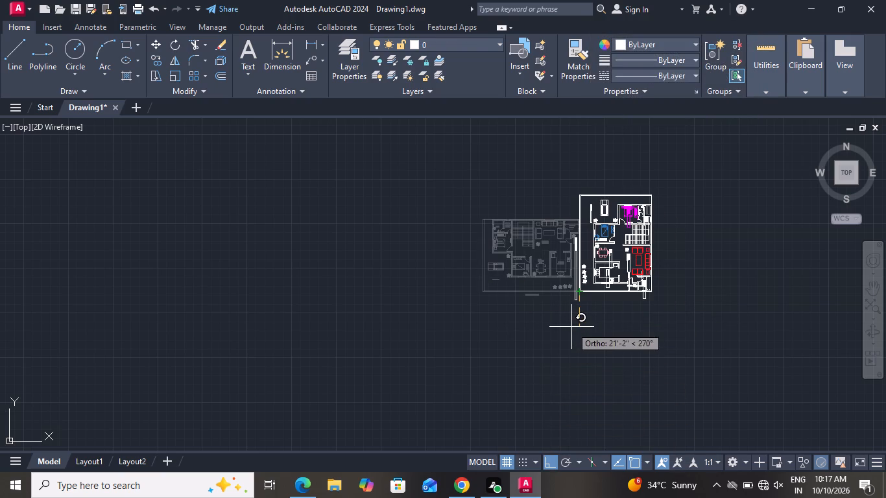
left_click(571, 327)
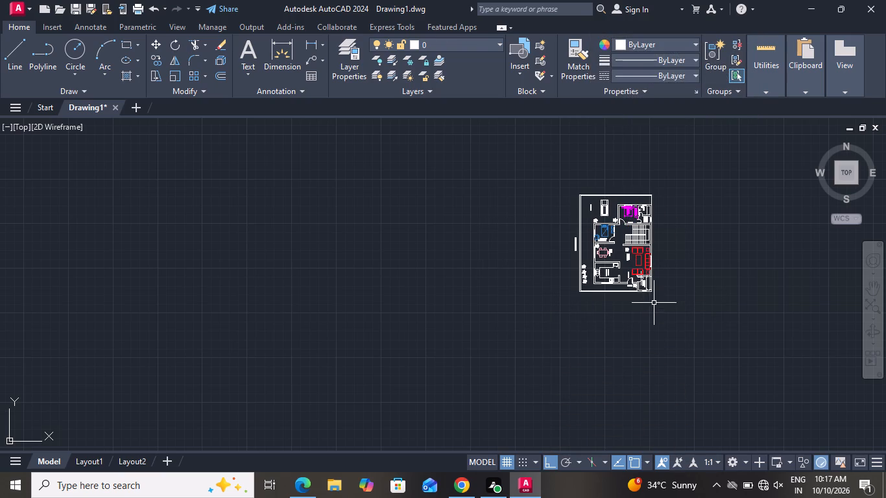
Draw vertical construction lines (XLINE) through the outer and inner faces of the kitchen's exterior sink-side wall in the rotated plan.
scroll(655, 302, "up", 2)
scroll(653, 245, "down", 1)
scroll(653, 245, "up", 2)
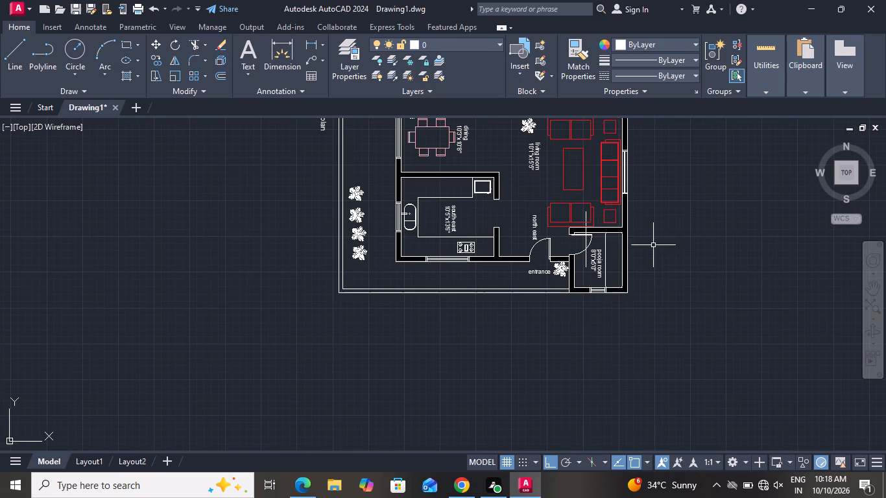
scroll(649, 252, "up", 1)
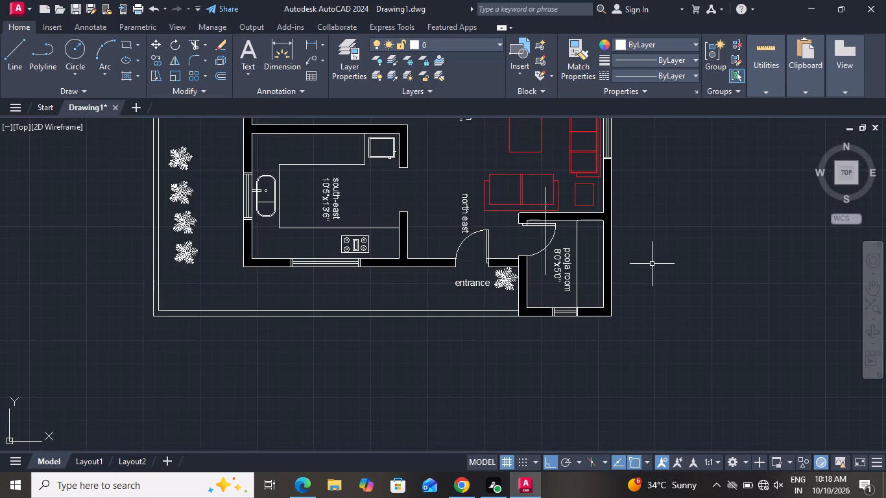
scroll(651, 265, "down", 1)
scroll(651, 265, "up", 1)
scroll(649, 275, "down", 2)
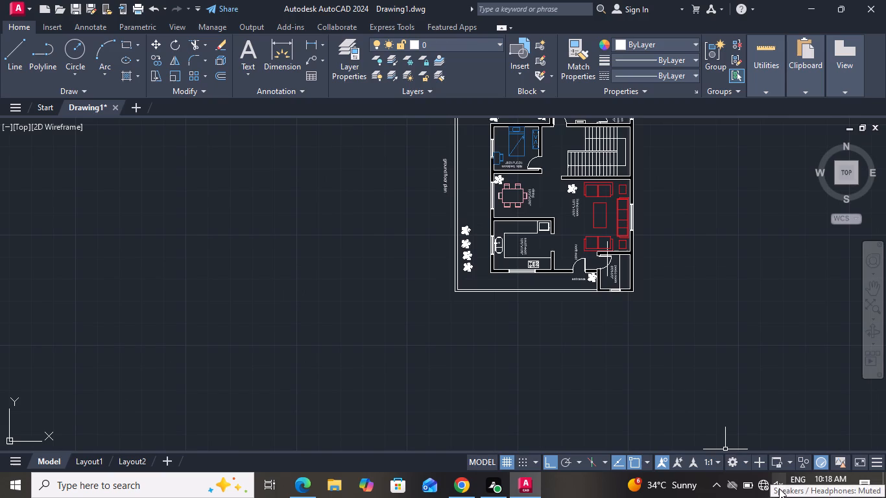
key("x")
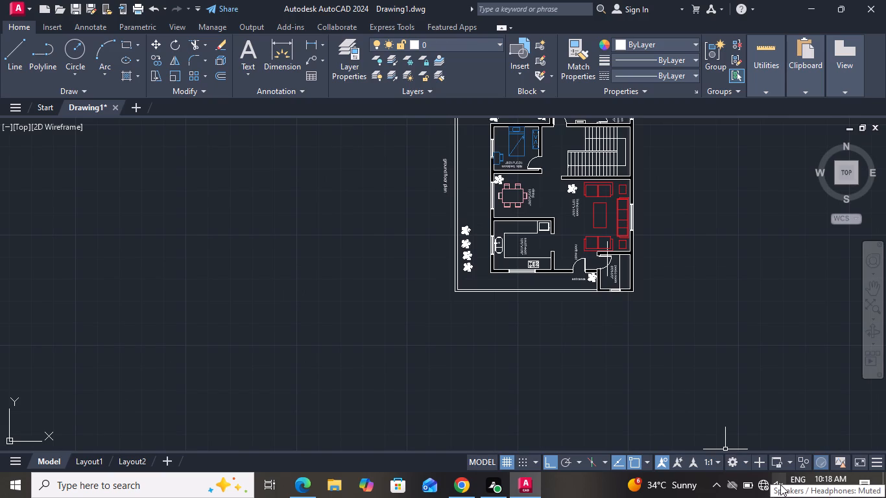
key("l")
key("space")
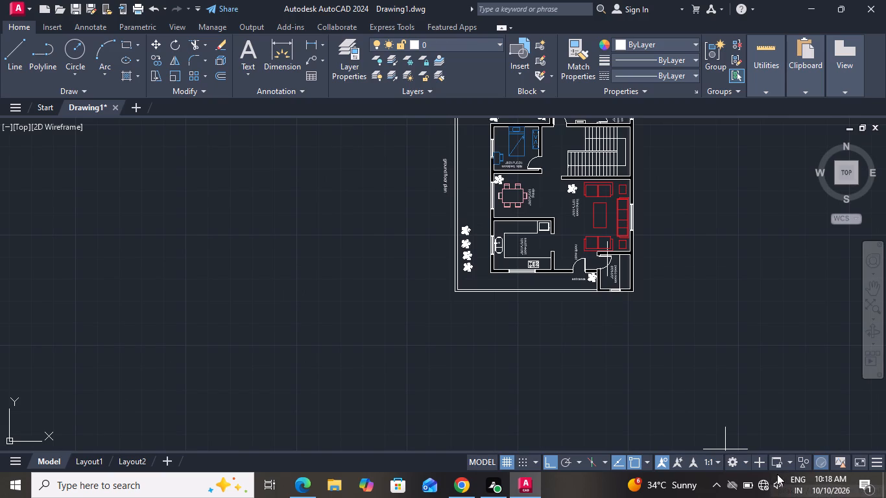
type("v")
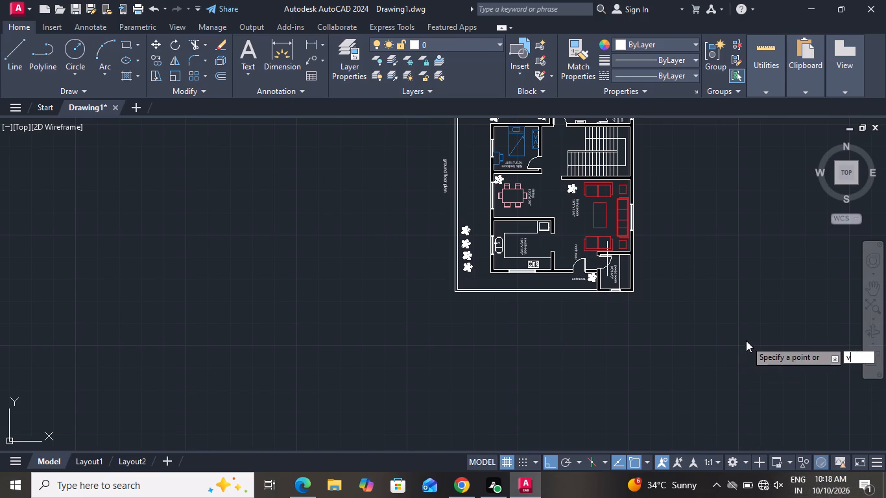
key("space")
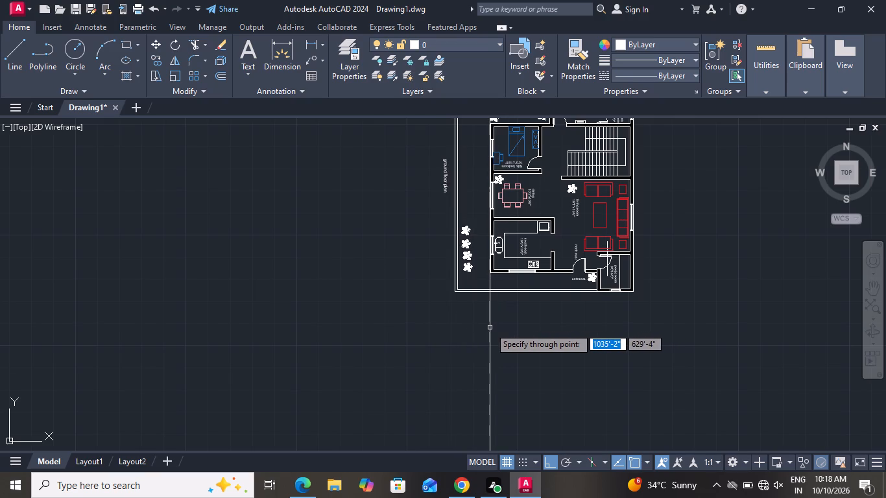
left_click(490, 327)
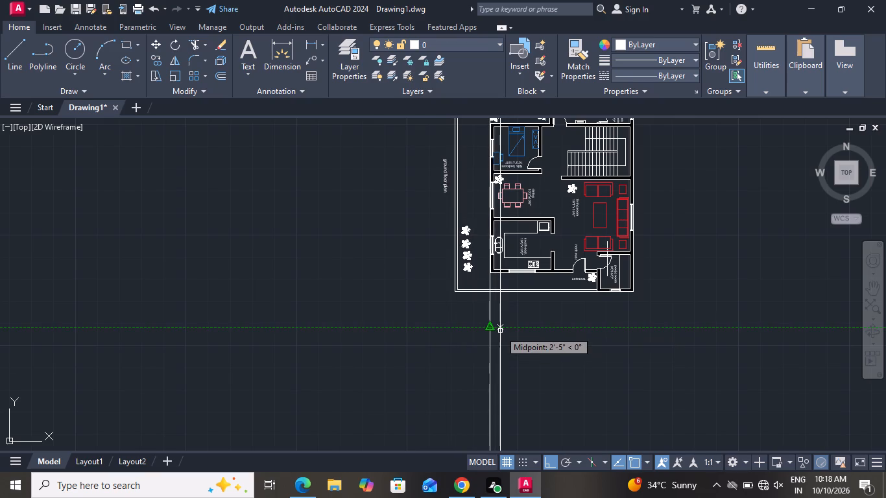
scroll(500, 331, "down", 1)
scroll(500, 331, "up", 1)
scroll(494, 337, "down", 1)
scroll(494, 337, "up", 1)
scroll(494, 337, "down", 1)
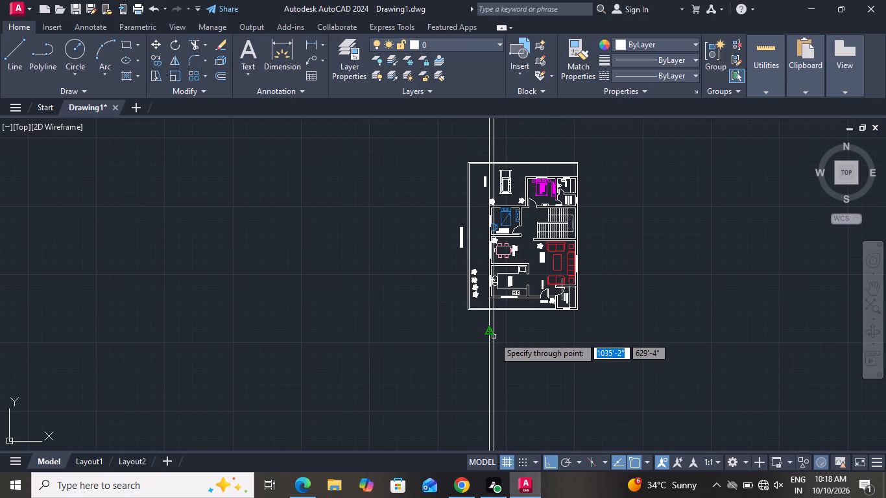
scroll(494, 337, "up", 1)
scroll(494, 337, "down", 1)
scroll(494, 337, "up", 3)
scroll(494, 337, "down", 1)
scroll(494, 337, "up", 1)
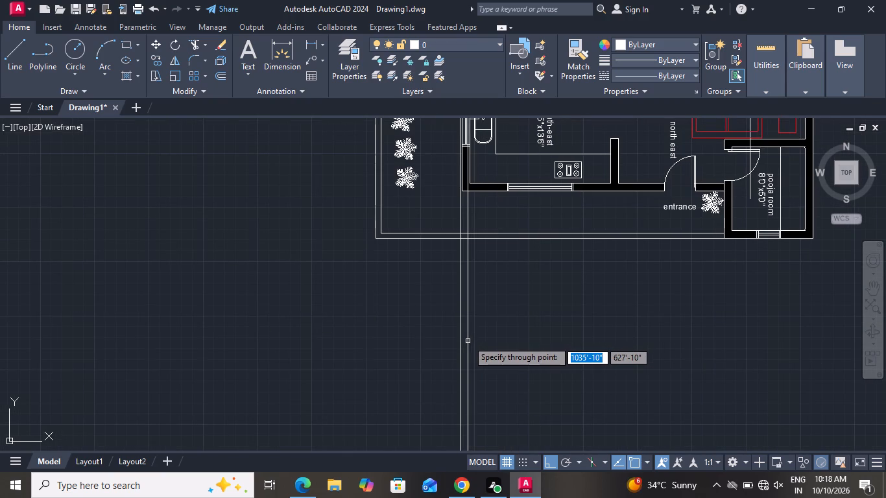
left_click(470, 340)
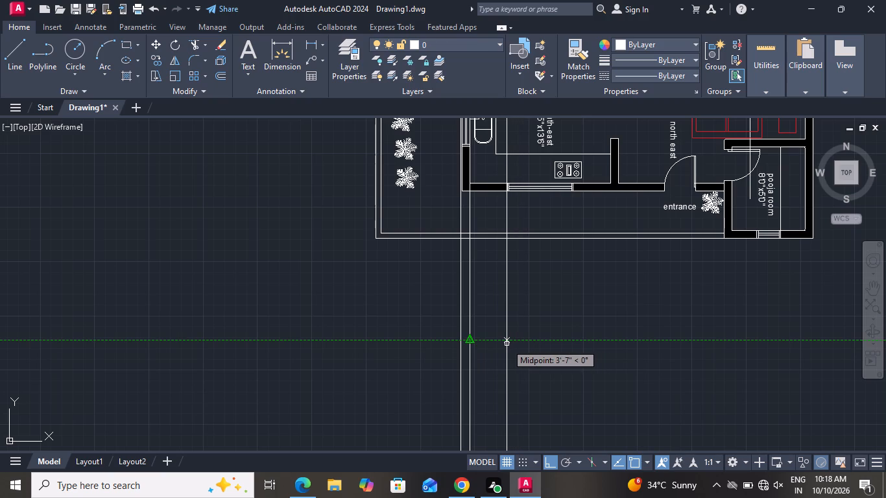
Draw vertical construction lines through both edges of the kitchen's front window and both sides of the entrance door opening.
left_click(507, 344)
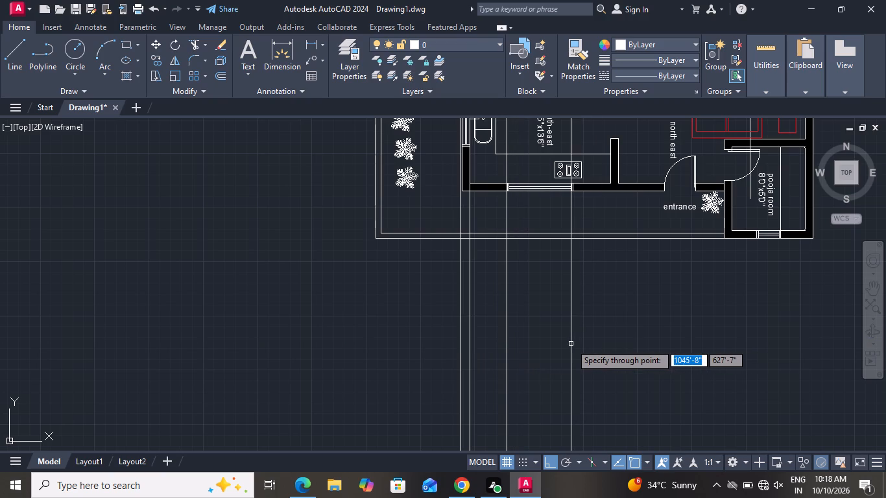
left_click(574, 343)
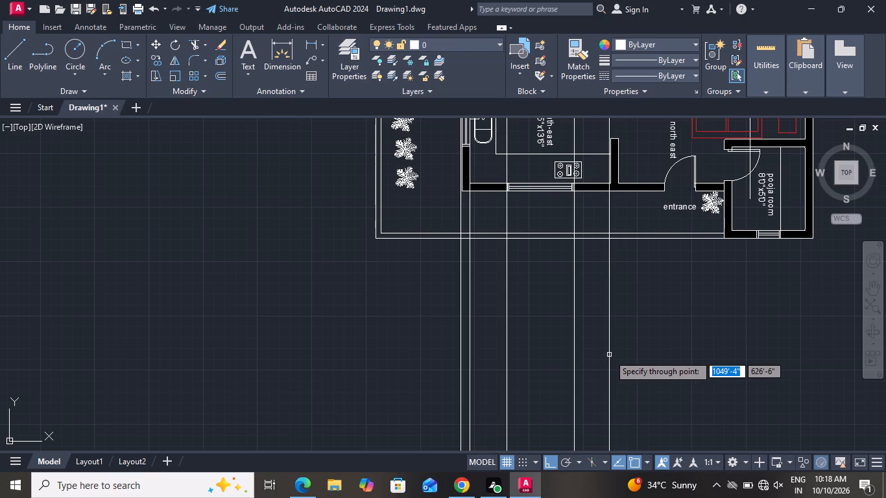
left_click(665, 357)
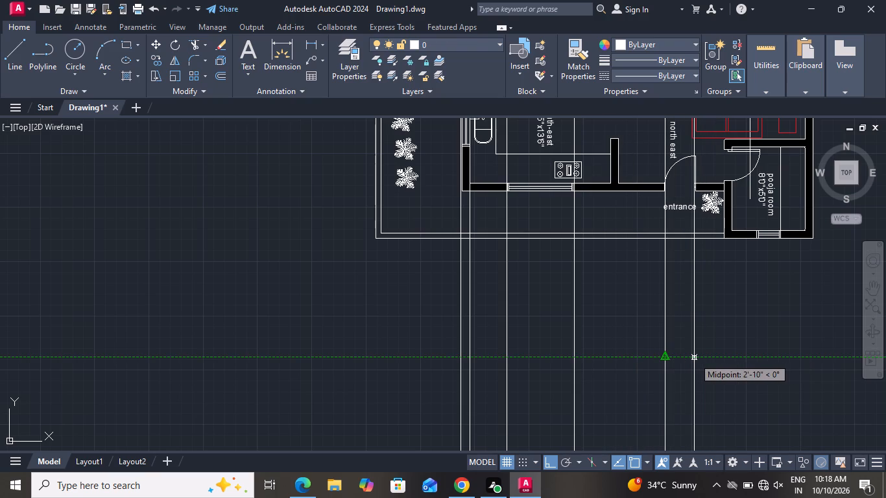
left_click(695, 358)
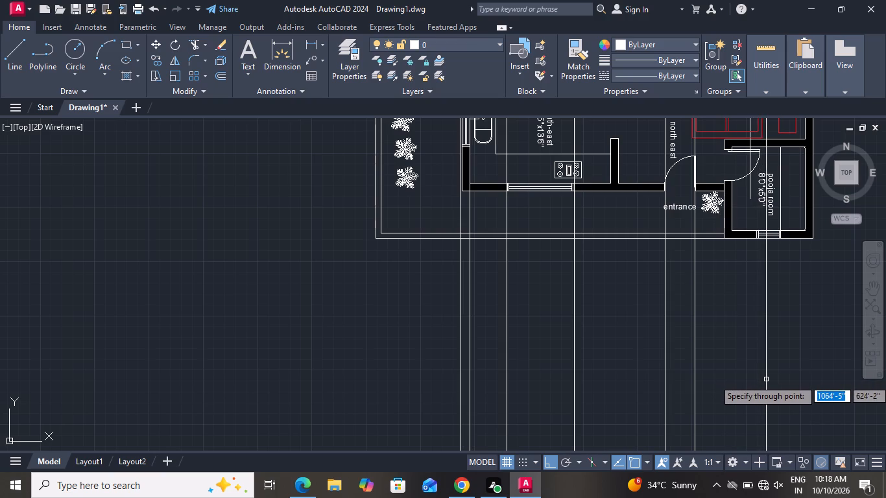
Draw vertical construction lines through the pooja room's entrance-side outer wall face, both window edges, and the far wall's outer and inner faces.
left_click(723, 362)
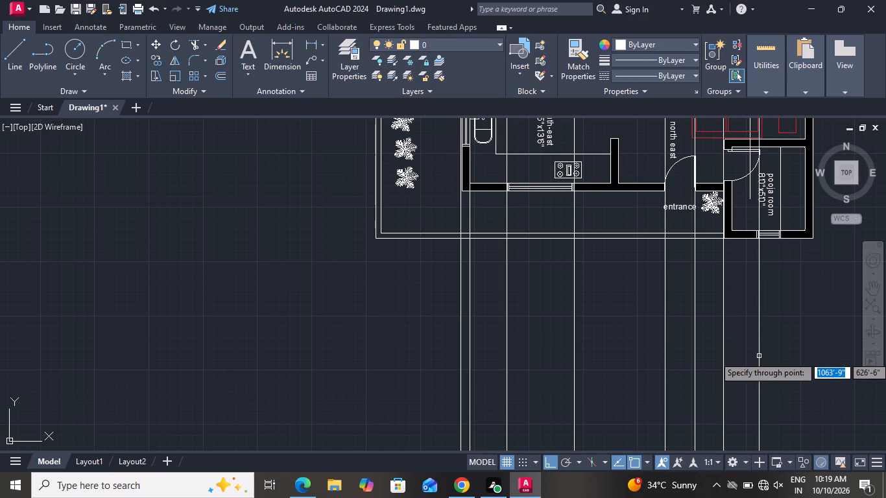
scroll(759, 357, "up", 4)
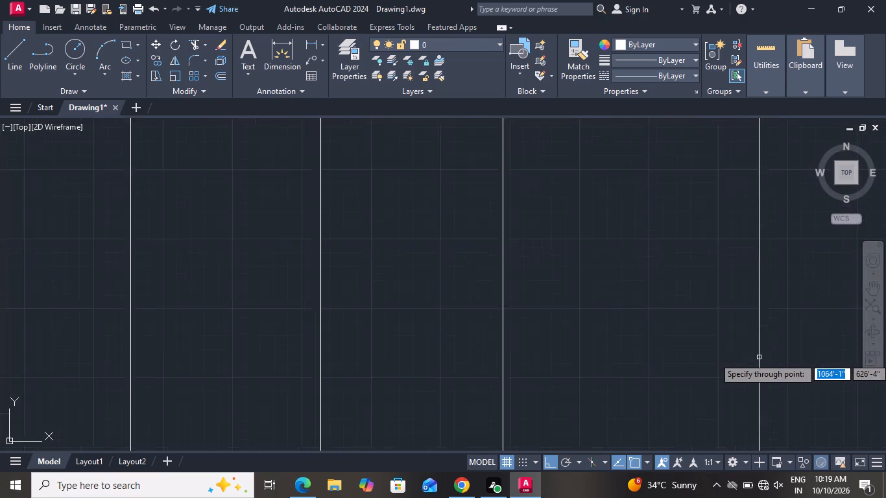
scroll(759, 357, "down", 4)
left_click(752, 362)
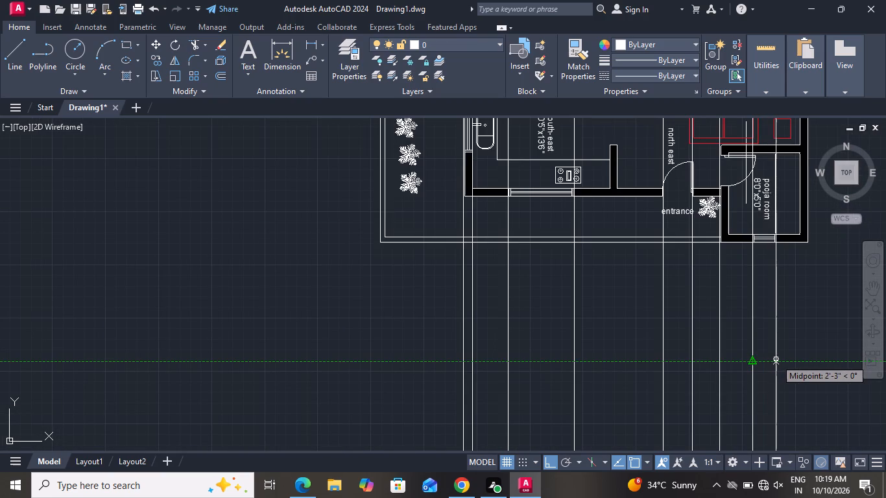
left_click(776, 359)
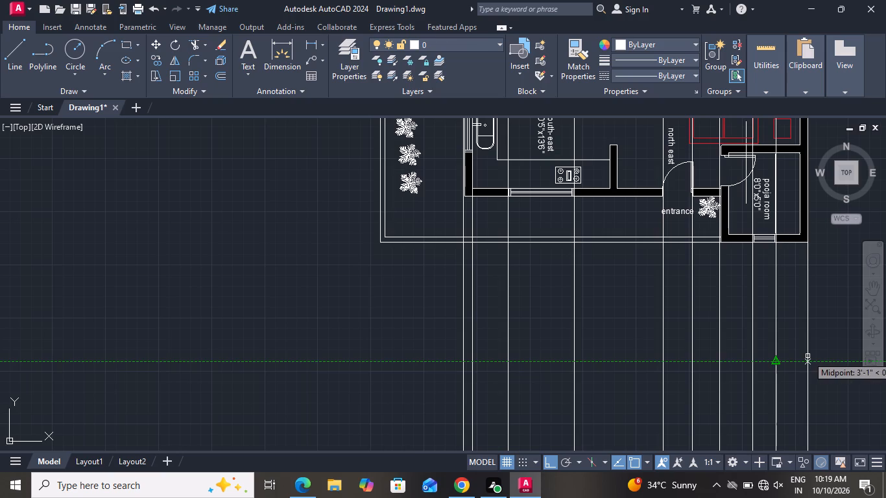
left_click(808, 356)
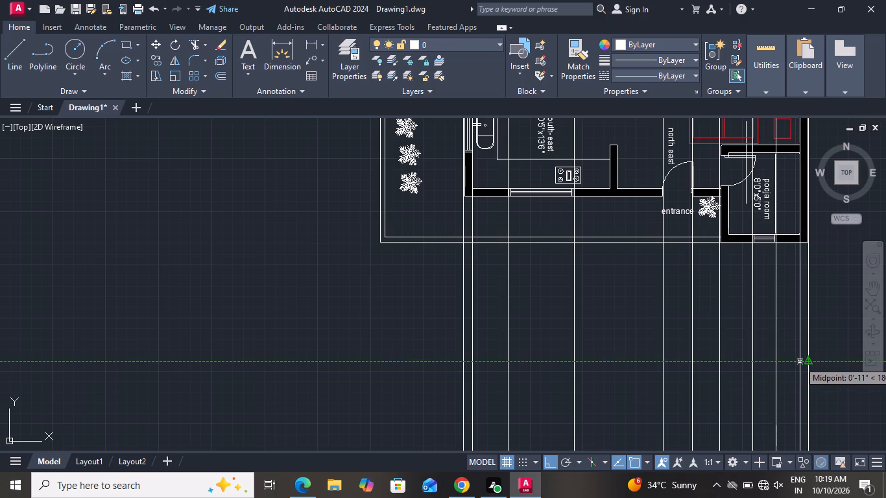
left_click(800, 361)
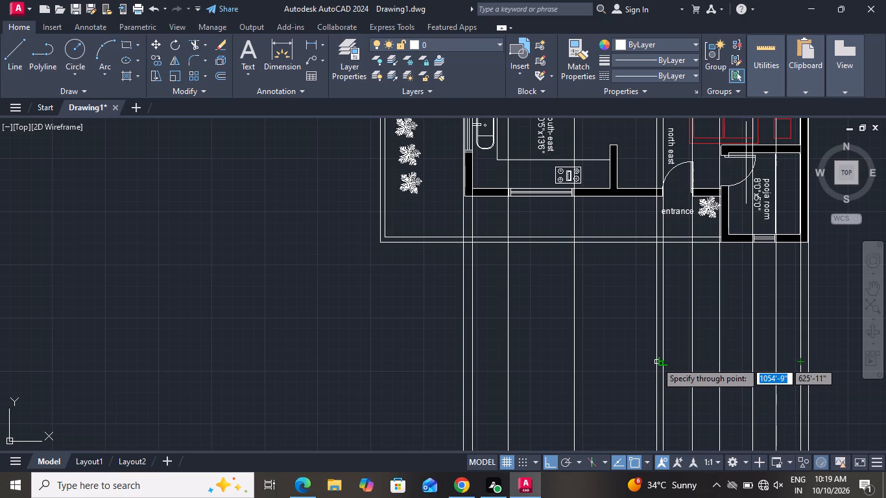
scroll(664, 344, "down", 2)
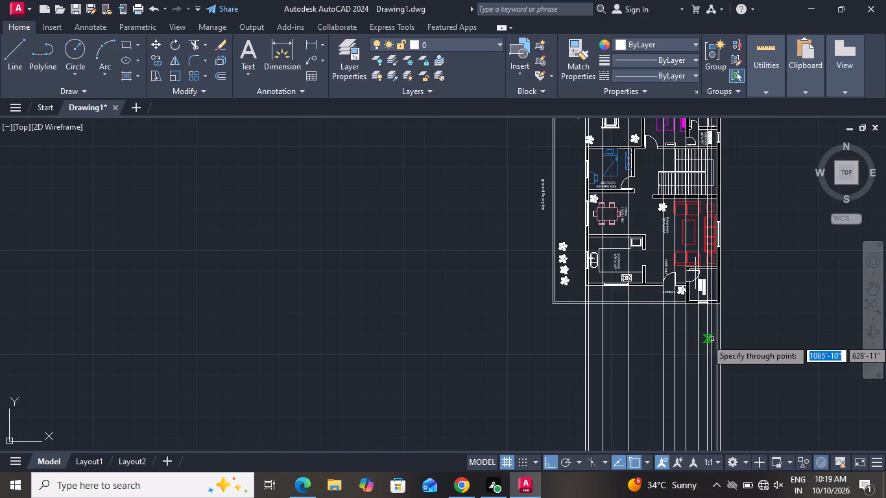
right_click(755, 344)
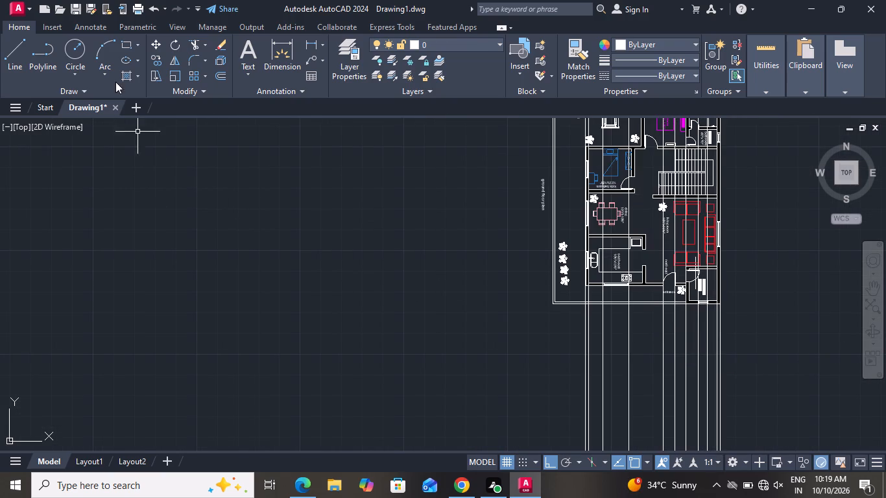
Draw a horizontal line below the rotated plan, from the kitchen's outermost construction line to the pooja room's outermost one.
left_click(23, 60)
scroll(747, 419, "down", 1)
scroll(747, 419, "up", 1)
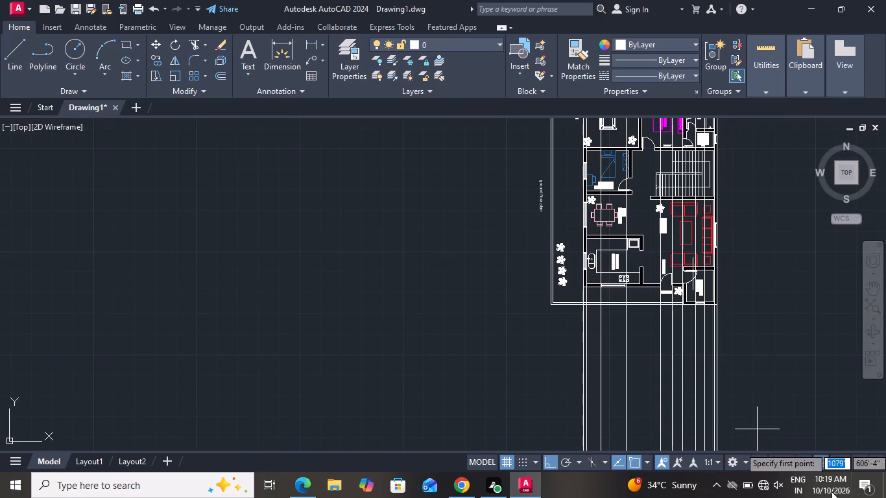
scroll(659, 289, "down", 1)
scroll(634, 413, "up", 3)
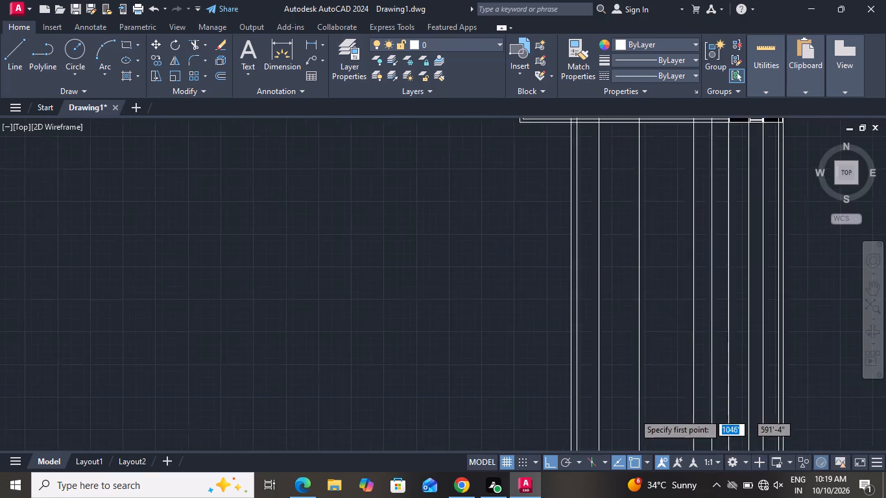
scroll(634, 413, "up", 1)
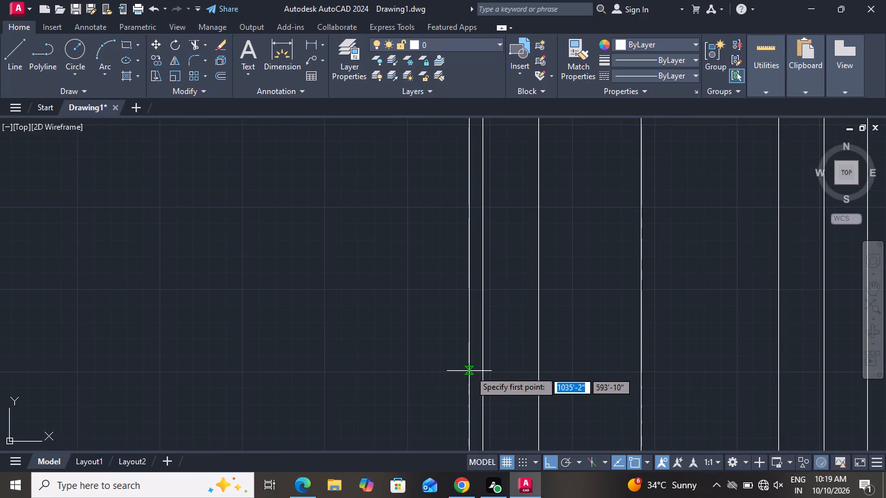
left_click(469, 370)
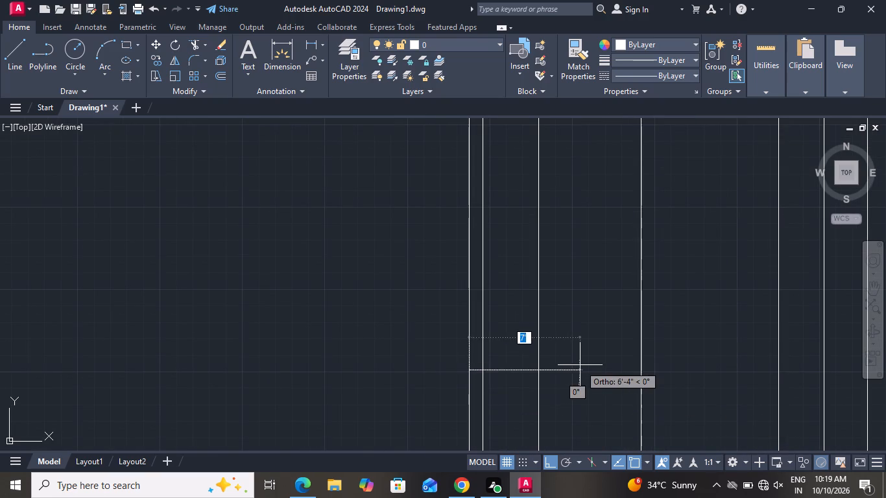
scroll(580, 365, "up", 1)
scroll(580, 365, "down", 3)
scroll(582, 365, "up", 1)
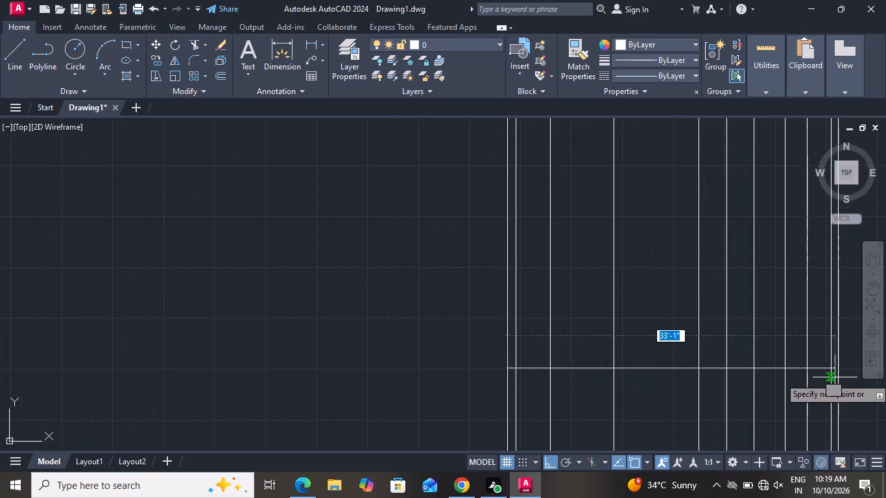
left_click(839, 377)
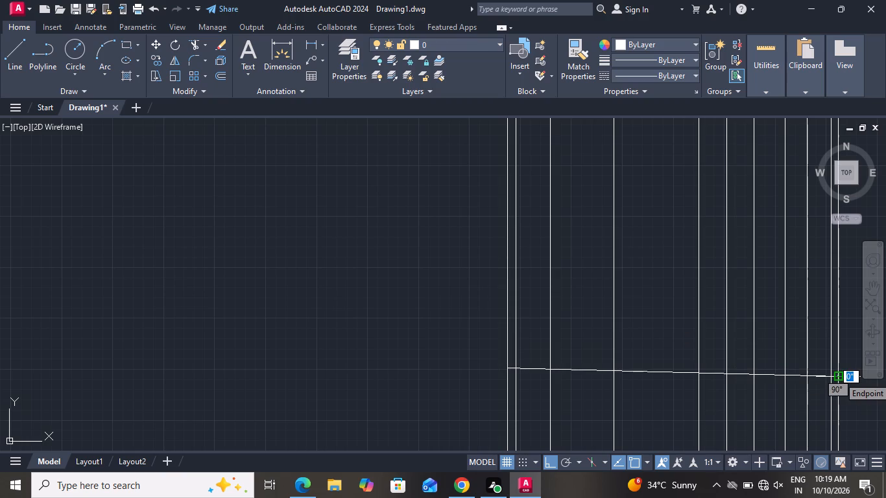
key("ctrl+z")
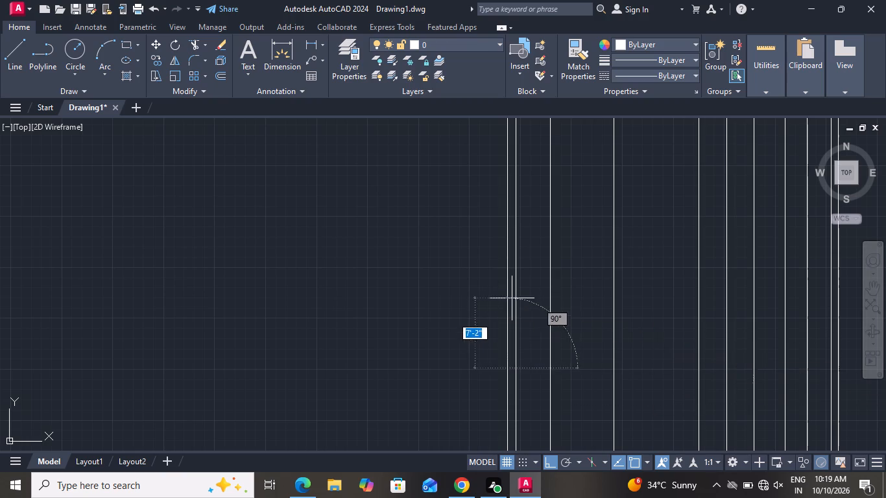
scroll(739, 353, "down", 2)
scroll(819, 377, "down", 1)
scroll(819, 379, "up", 1)
scroll(818, 379, "down", 1)
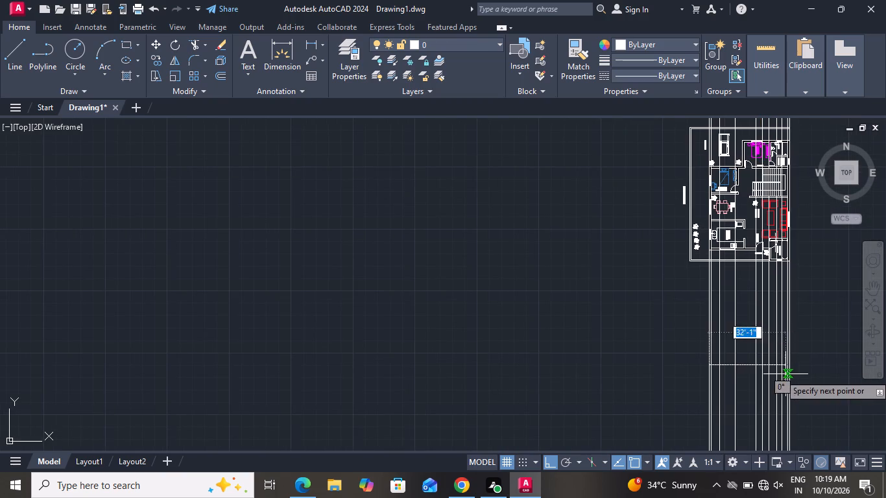
scroll(785, 373, "up", 2)
left_click(786, 352)
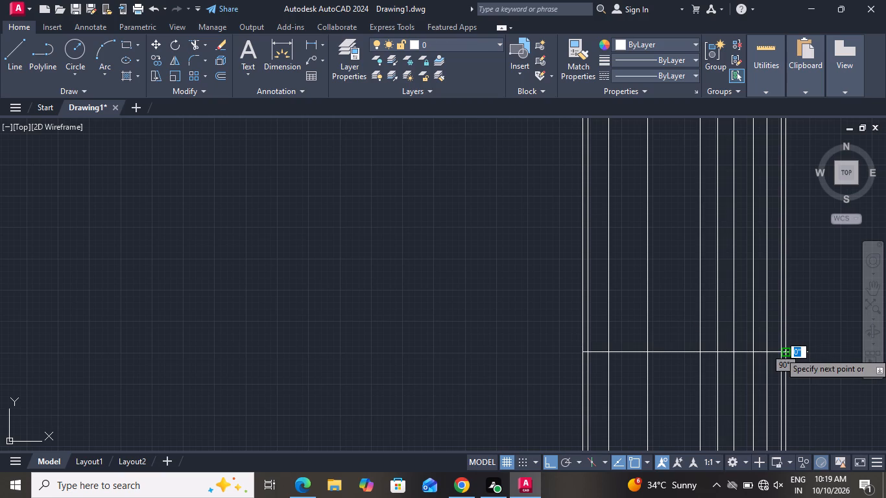
right_click(786, 352)
left_click(799, 235)
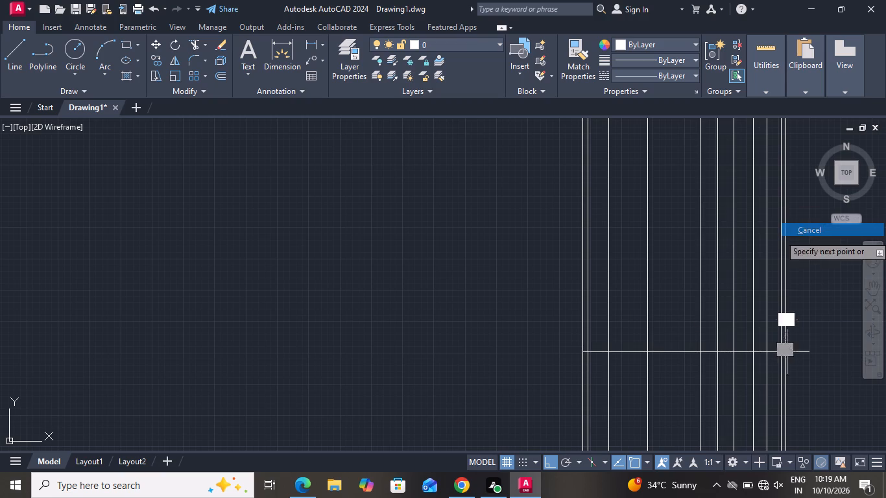
scroll(800, 311, "down", 2)
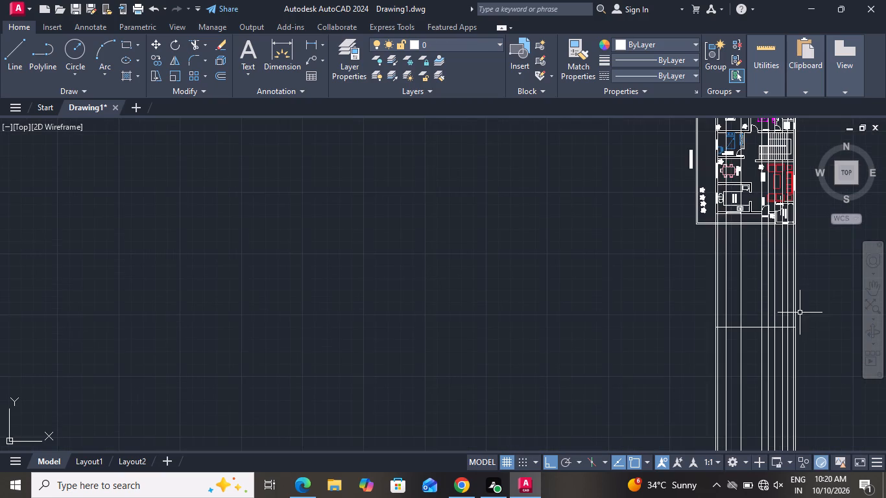
scroll(825, 333, "up", 2)
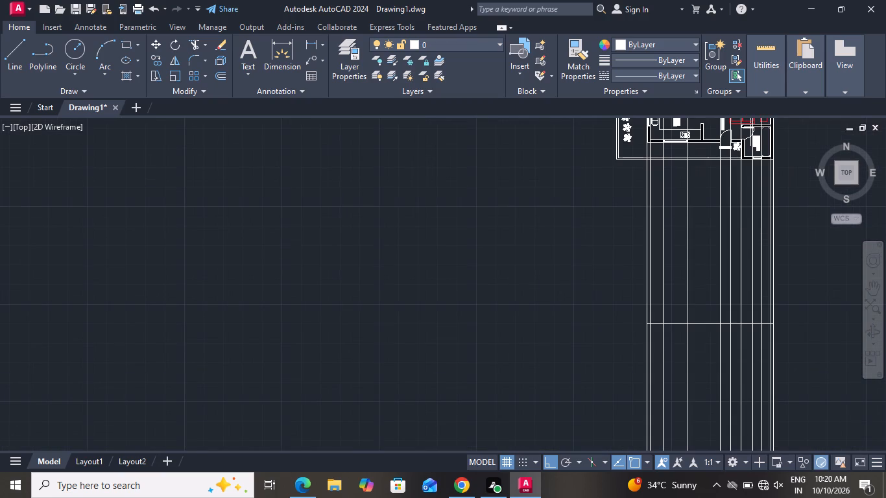
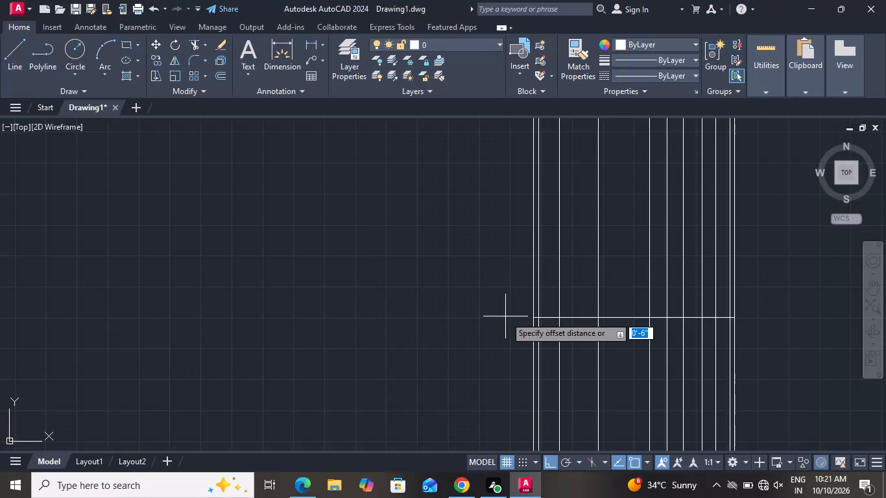
Offset the horizontal line crossing the vertical projection lines 6" upward.
key("6")
key("shift+quotedbl")
key("Return")
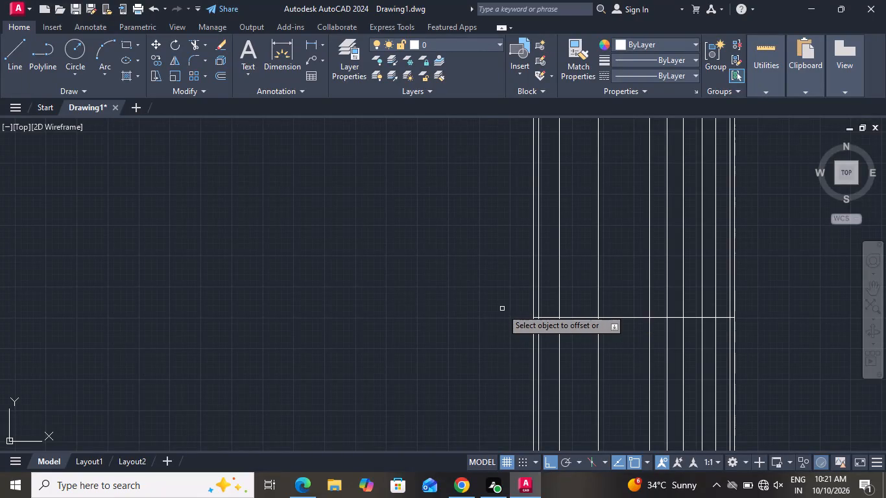
scroll(577, 315, "up", 1)
scroll(577, 315, "down", 1)
left_click(577, 318)
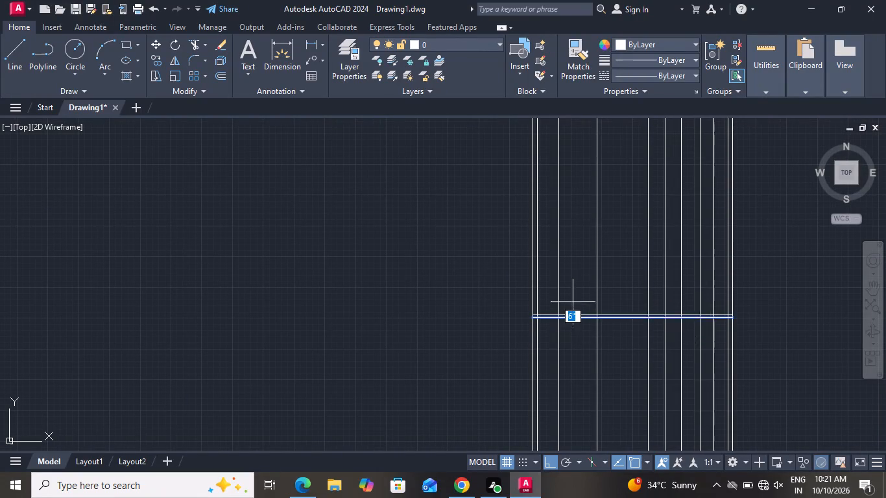
left_click(573, 299)
right_click(572, 295)
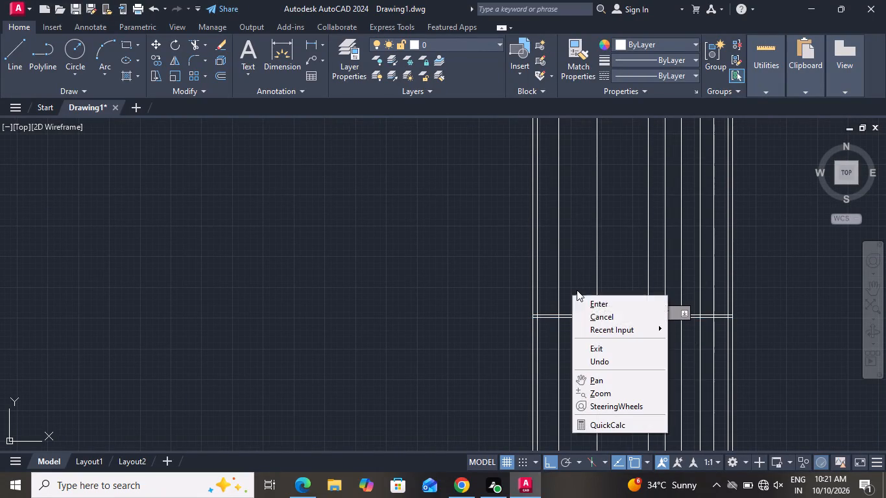
left_click(586, 313)
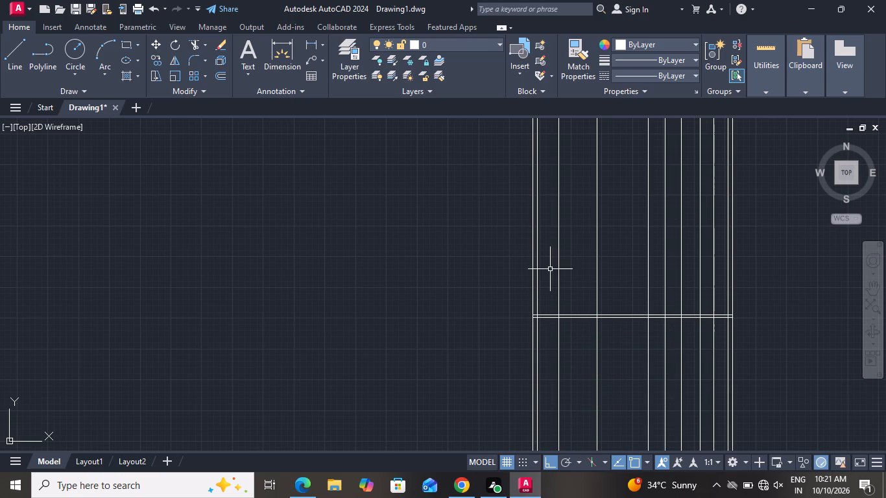
Offset the upper line of the horizontal pair 10' upward.
type("o")
key("space")
key("1")
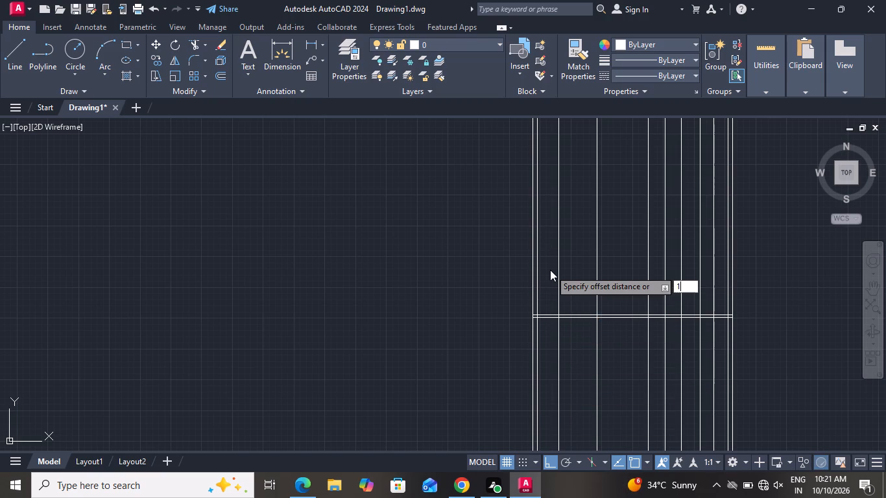
key("0")
key("apostrophe")
key("Return")
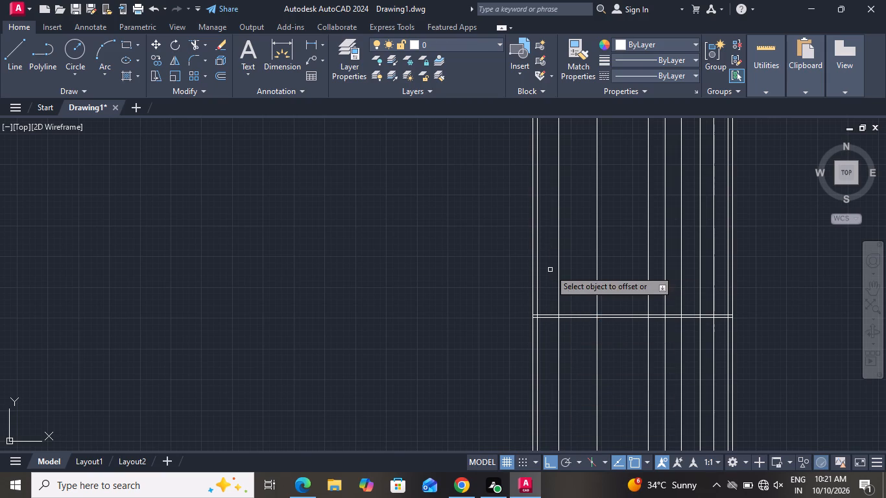
scroll(576, 317, "up", 1)
scroll(576, 317, "down", 1)
scroll(576, 317, "up", 3)
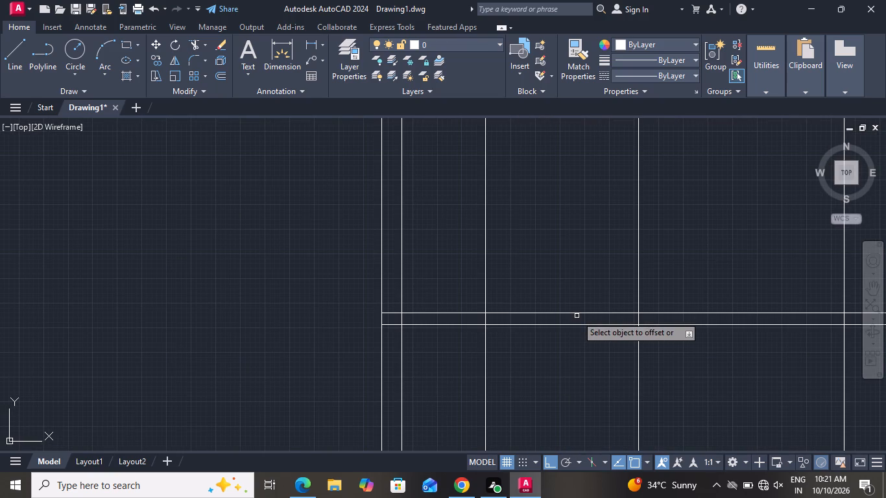
left_click(577, 312)
left_click(558, 235)
scroll(566, 238, "down", 2)
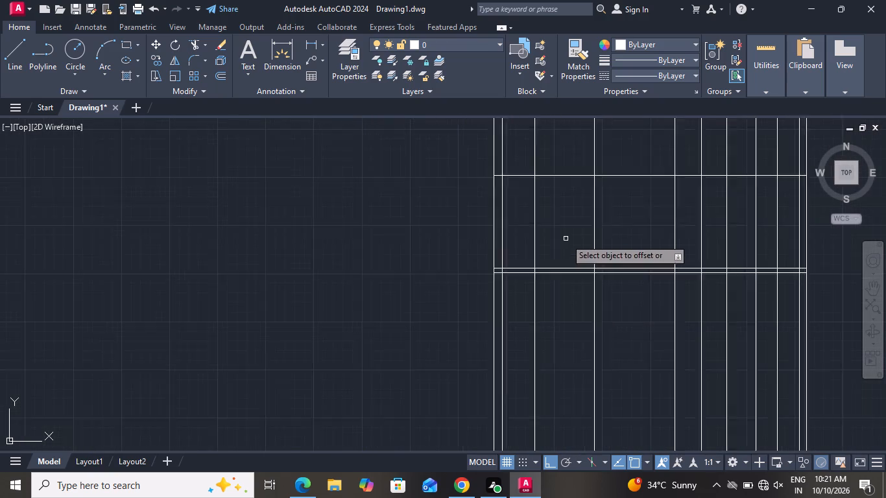
scroll(566, 239, "down", 1)
right_click(595, 219)
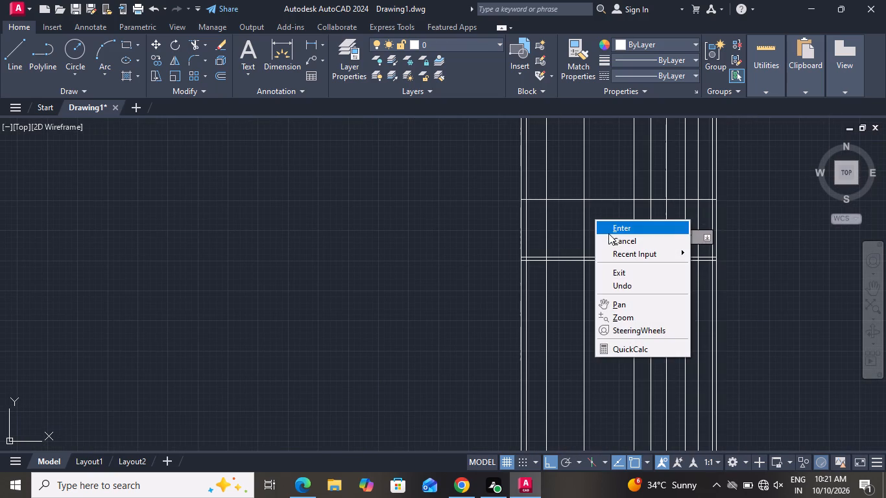
left_click(608, 234)
Offset the topmost horizontal line 6" upward to form the slab thickness.
key("o")
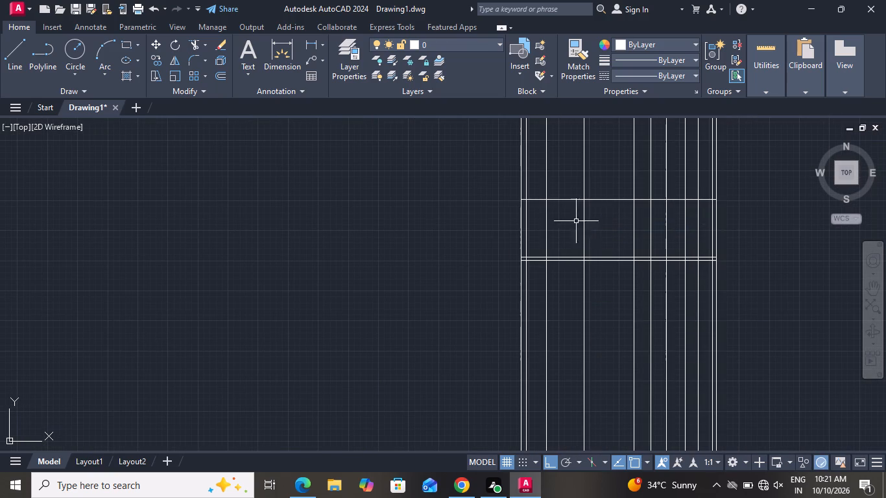
key("space")
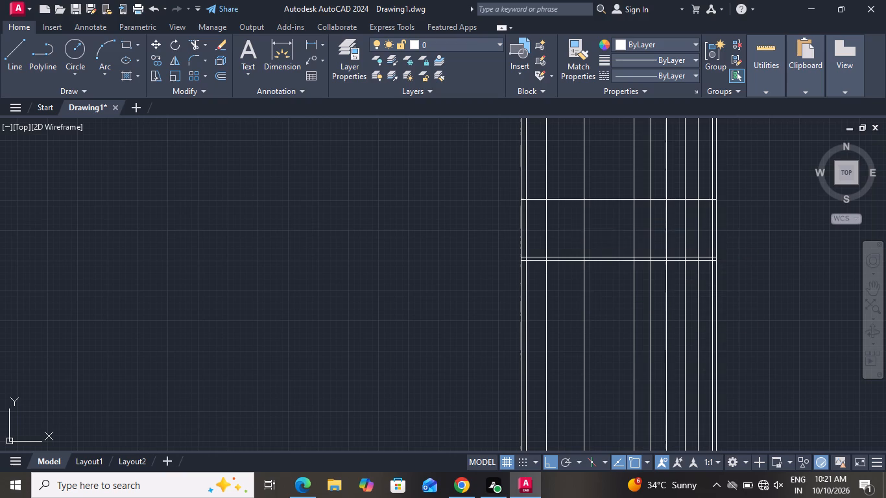
key("6")
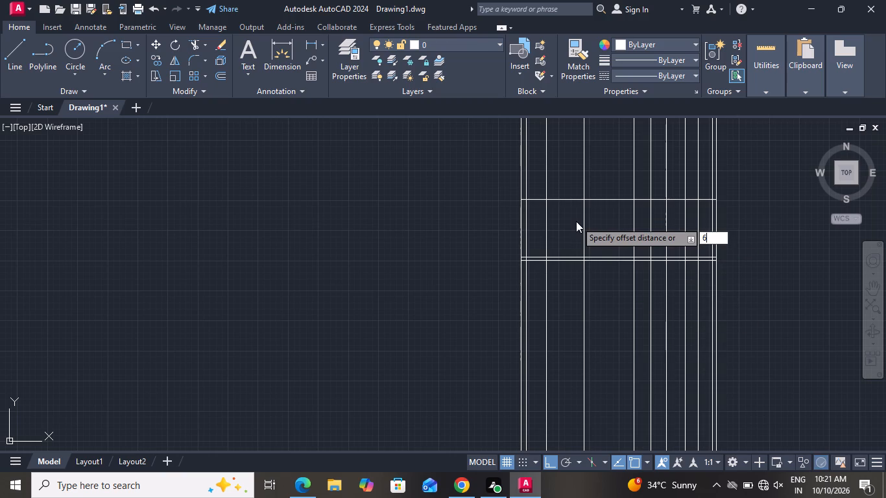
key("shift+quotedbl")
key("Return")
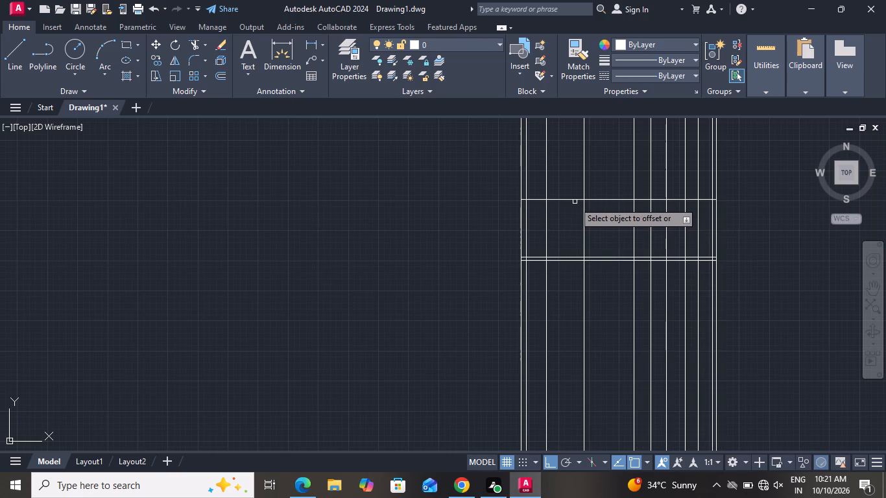
left_click(574, 202)
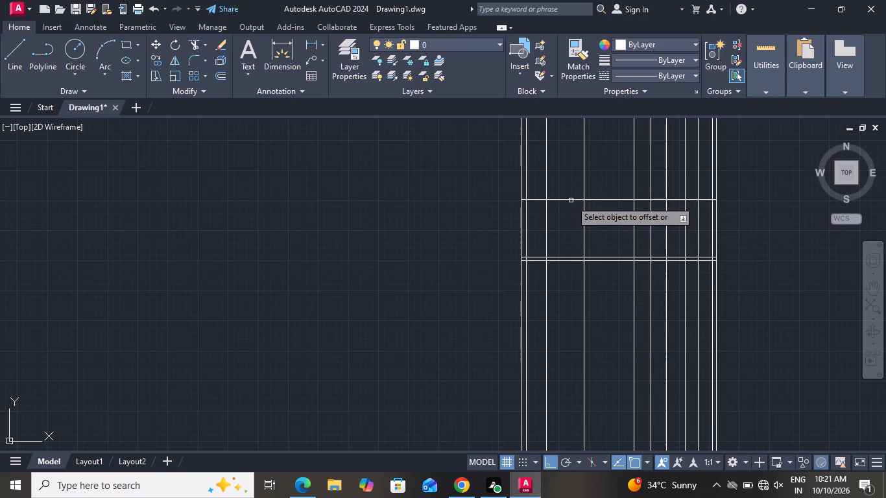
left_click(571, 200)
left_click(569, 187)
right_click(568, 188)
left_click(578, 200)
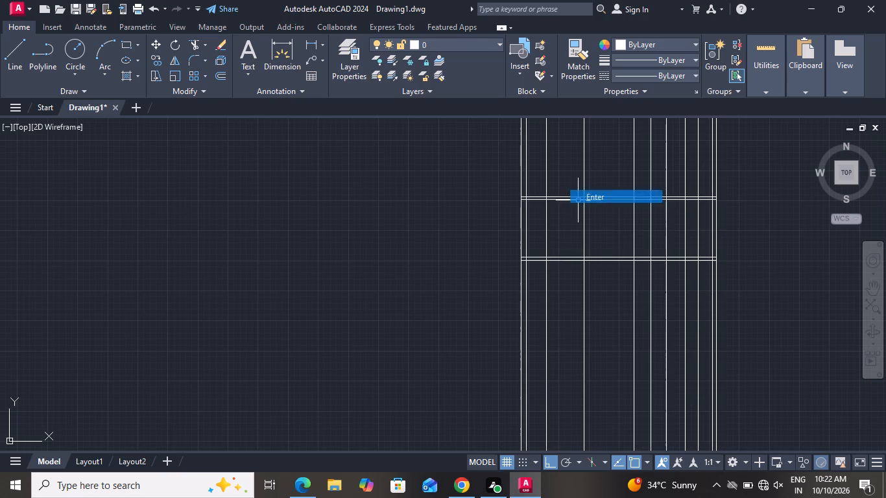
Offset the upper slab line 2'6" upward to set the parapet height.
key("o")
key("space")
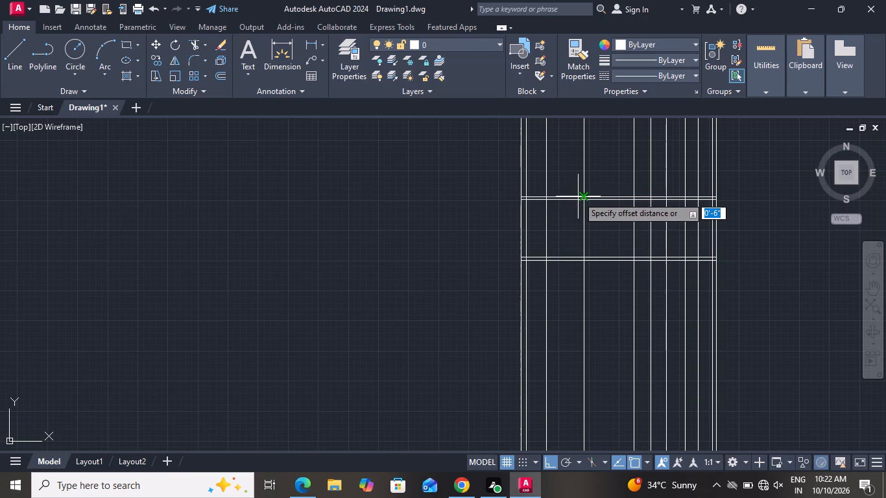
key("2")
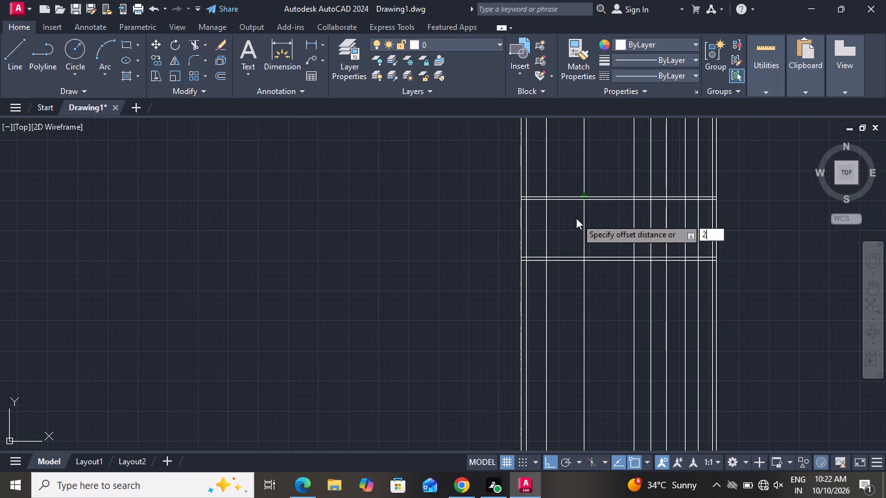
key("apostrophe")
key("6")
key("shift+quotedbl")
key("Return")
scroll(587, 200, "up", 3)
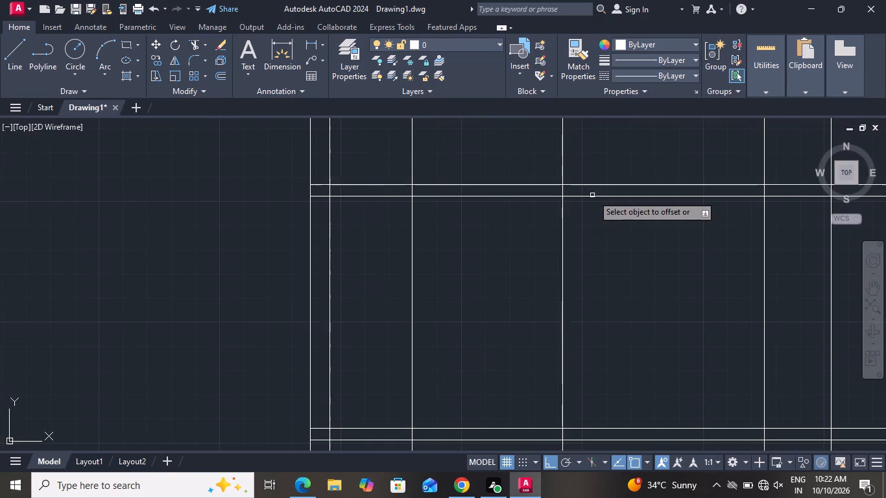
scroll(596, 187, "up", 1)
left_click(596, 184)
left_click(598, 163)
scroll(604, 217, "down", 1)
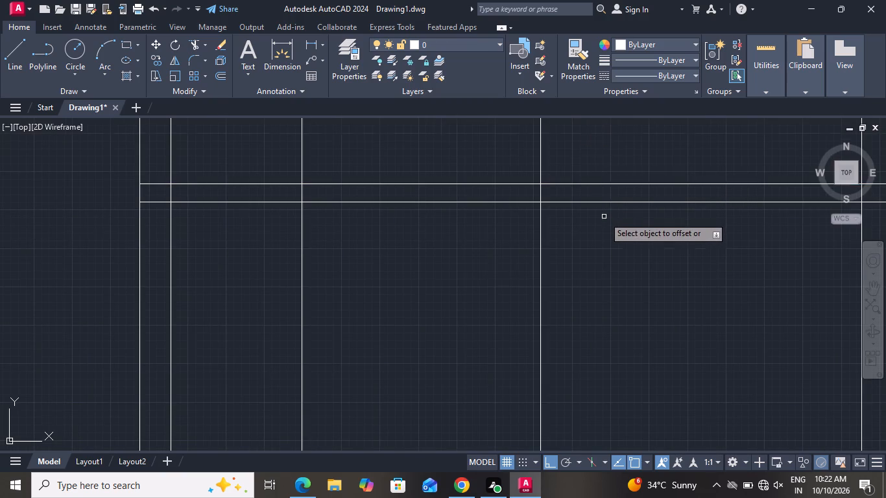
scroll(604, 217, "down", 1)
right_click(604, 233)
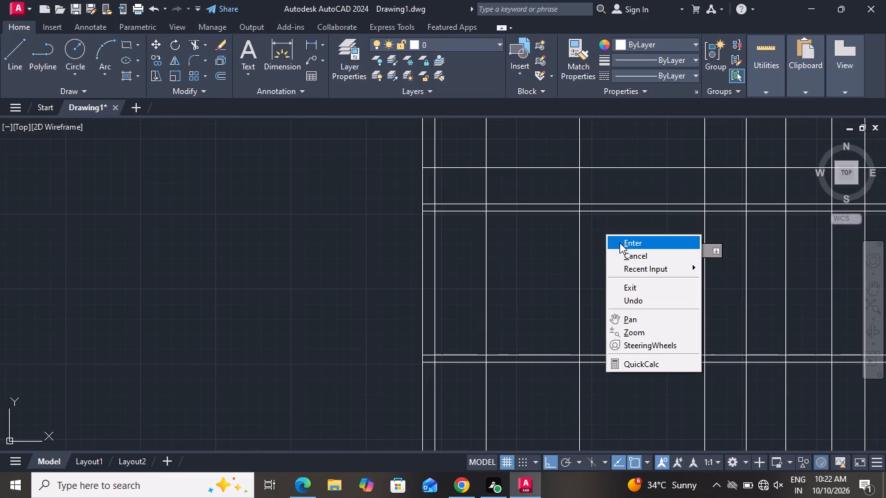
left_click(619, 243)
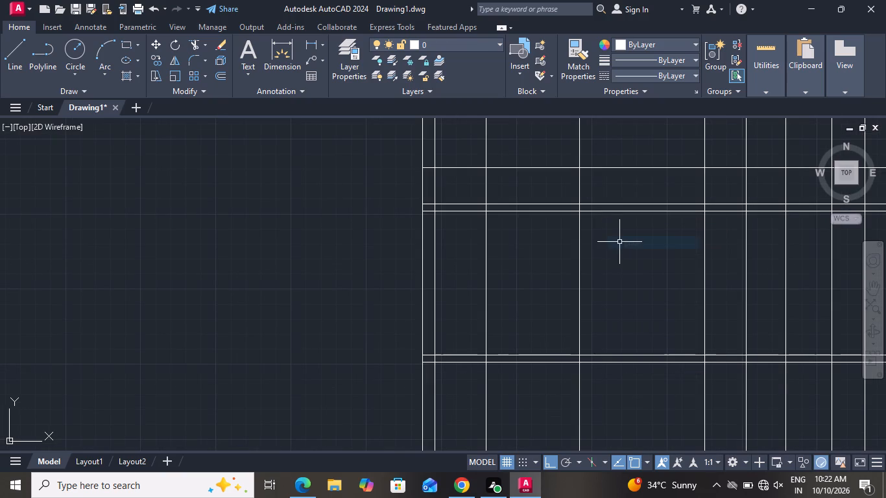
Trim the vertical projection lines between the plan and the parapet's top line, and below the lowest horizontal line.
scroll(618, 242, "up", 1)
scroll(617, 242, "down", 1)
key("t")
type("r")
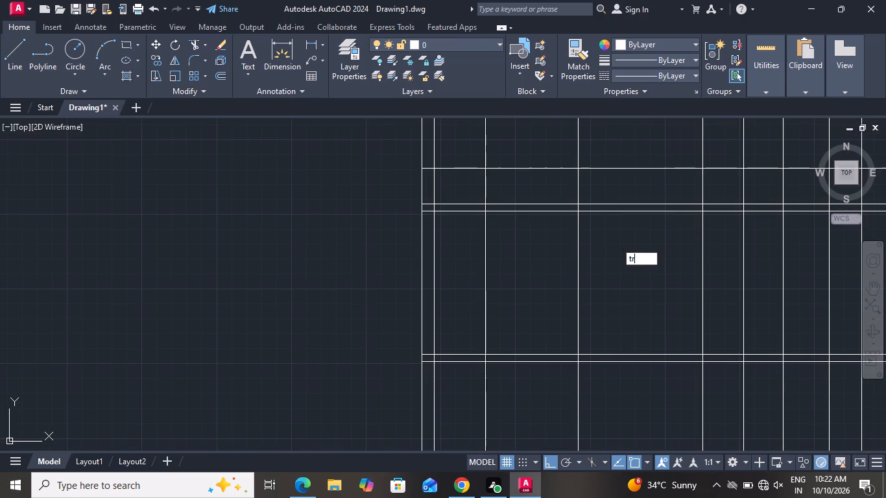
key("space")
key("space")
scroll(613, 261, "down", 3)
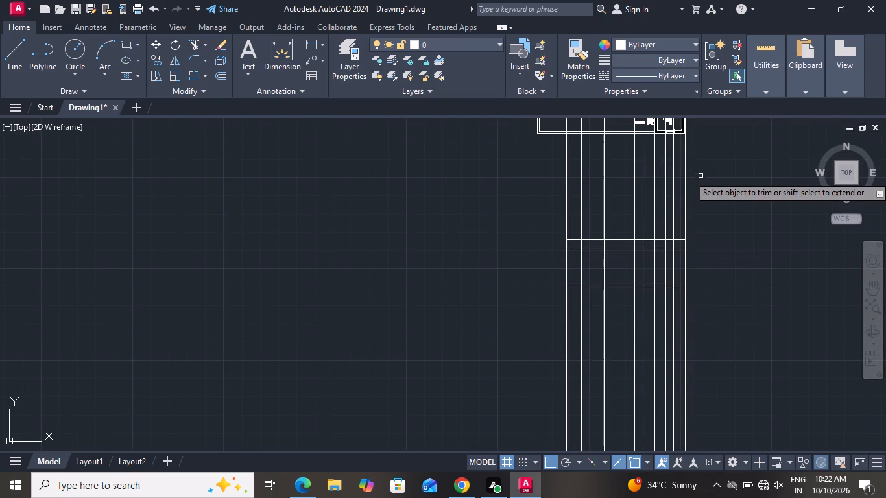
left_click(700, 176)
left_click(513, 205)
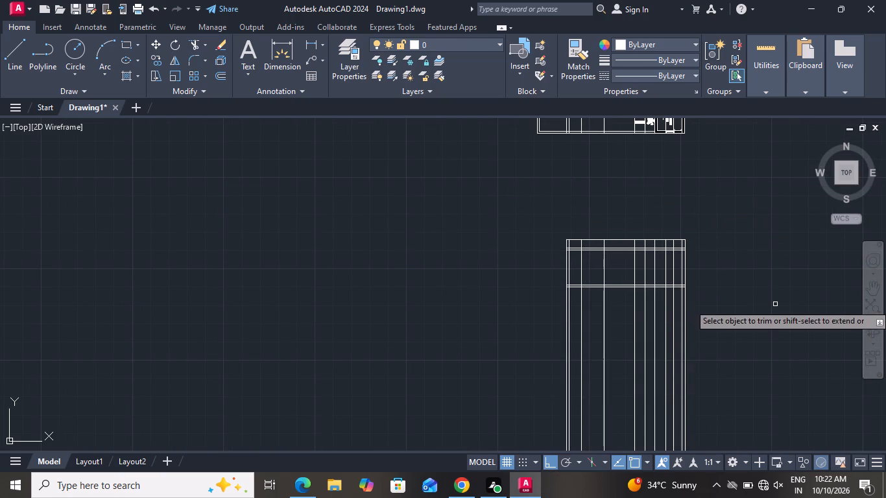
left_click_drag(775, 305, 765, 313)
left_click(468, 382)
Trim away the vertical projection lines extending above the floor plan.
scroll(606, 308, "down", 1)
scroll(607, 314, "up", 1)
scroll(608, 318, "down", 1)
scroll(610, 321, "up", 1)
scroll(610, 321, "down", 4)
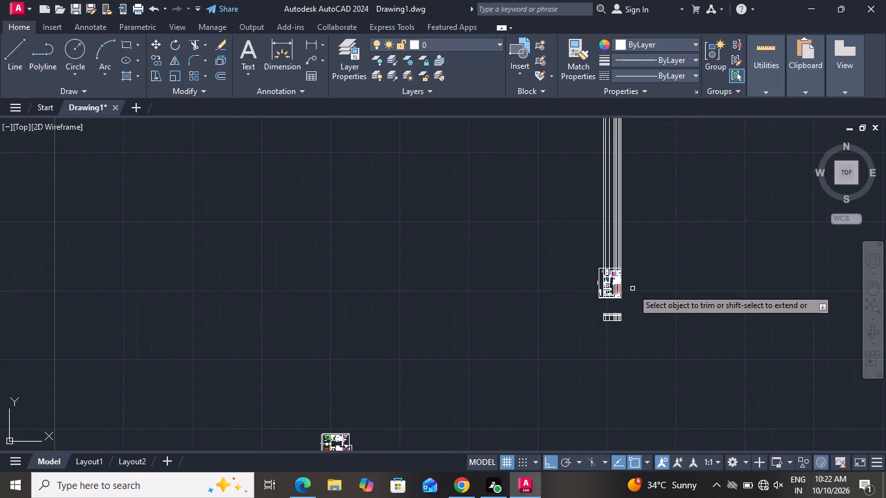
left_click(655, 211)
left_click(521, 248)
scroll(649, 305, "down", 1)
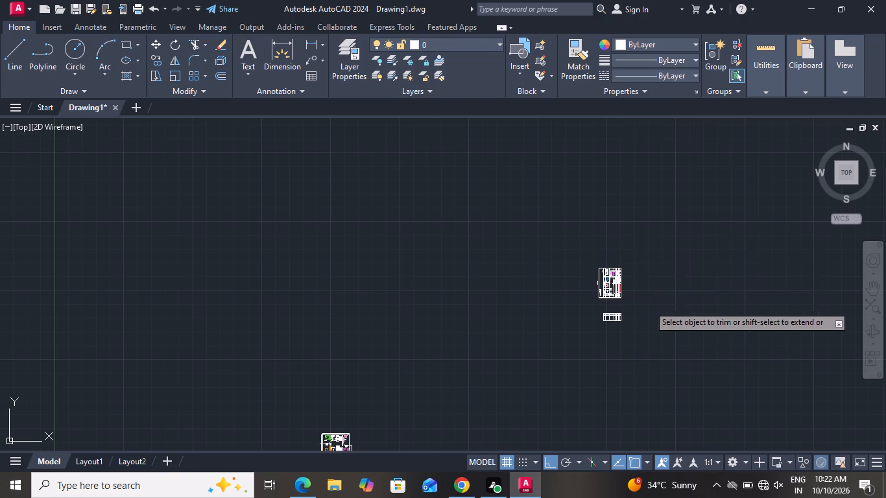
Fence-trim the interior vertical lines out of the parapet band, keeping the double lines at both ends.
scroll(627, 313, "up", 3)
scroll(625, 335, "down", 1)
scroll(623, 335, "up", 6)
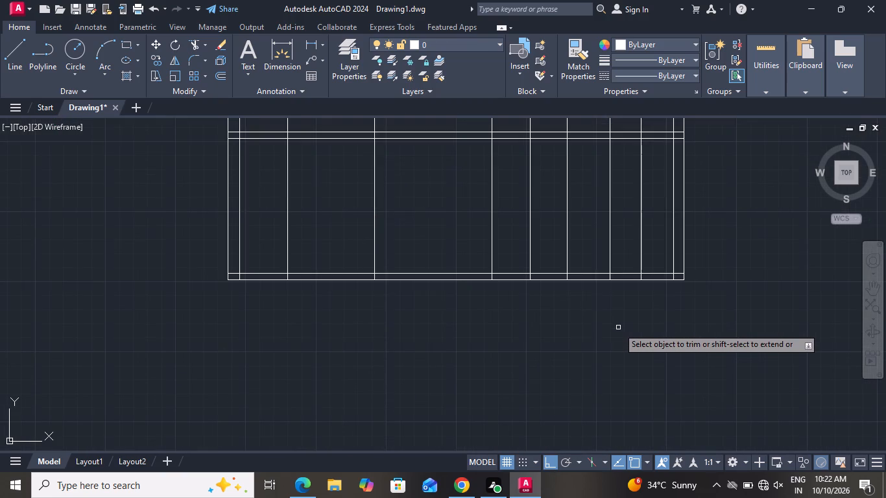
scroll(618, 327, "down", 2)
scroll(479, 263, "up", 2)
scroll(478, 262, "down", 1)
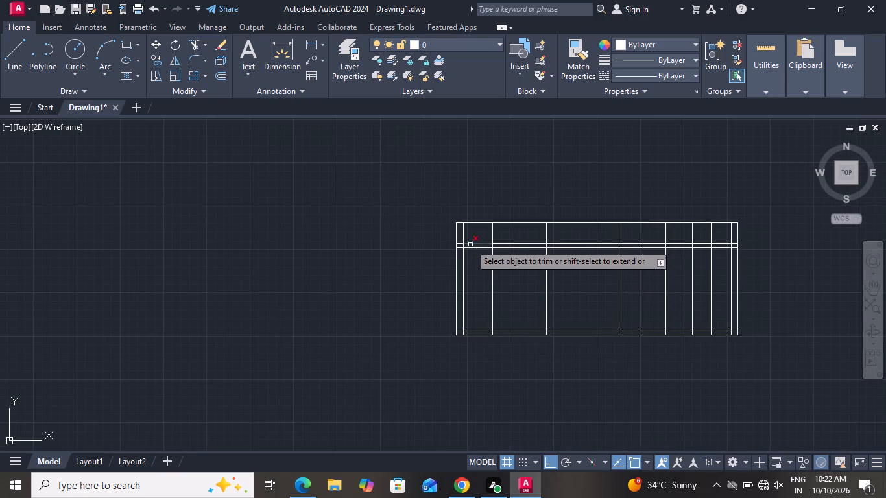
left_click(485, 235)
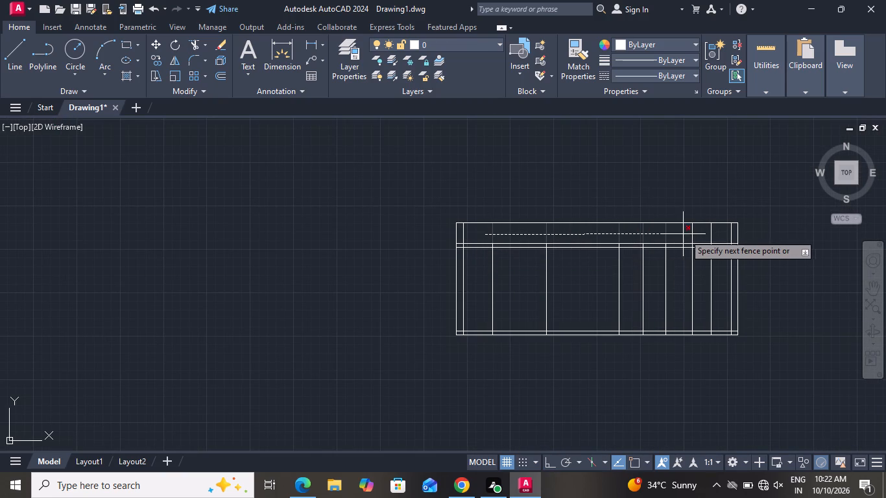
left_click(721, 233)
Fence-trim the interior vertical lines out of the slab band between the two upper horizontal lines.
scroll(682, 249, "up", 1)
scroll(682, 249, "down", 1)
scroll(682, 249, "up", 1)
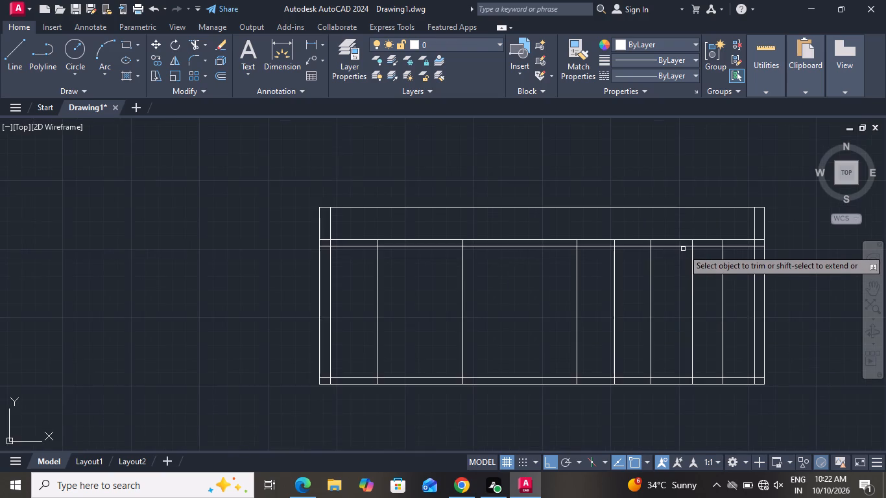
scroll(685, 247, "up", 3)
scroll(698, 238, "down", 3)
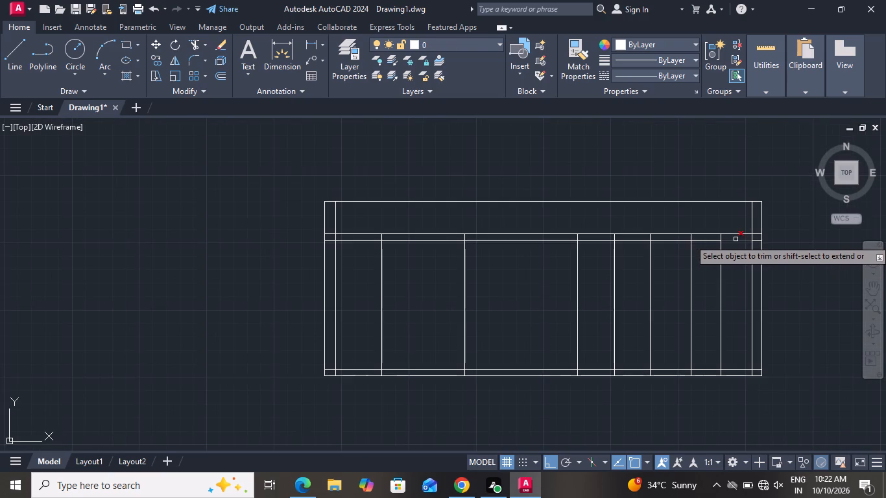
scroll(741, 239, "up", 2)
left_click(740, 234)
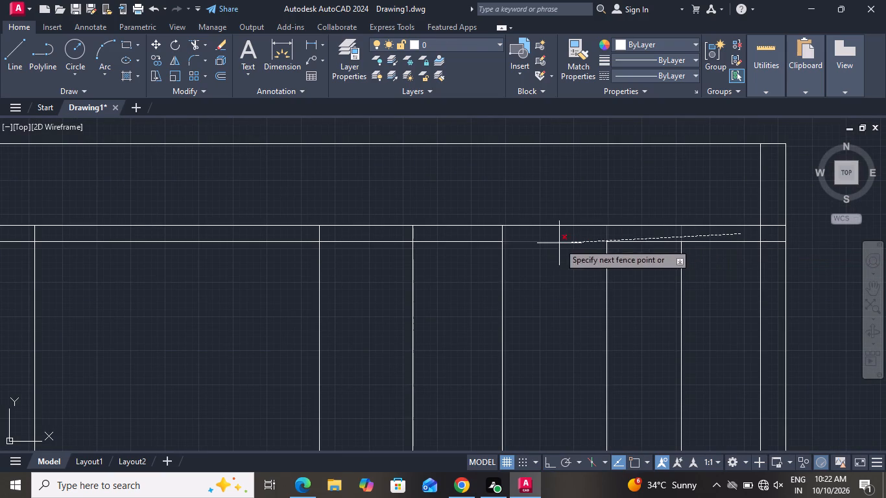
scroll(208, 239, "up", 1)
scroll(208, 239, "down", 4)
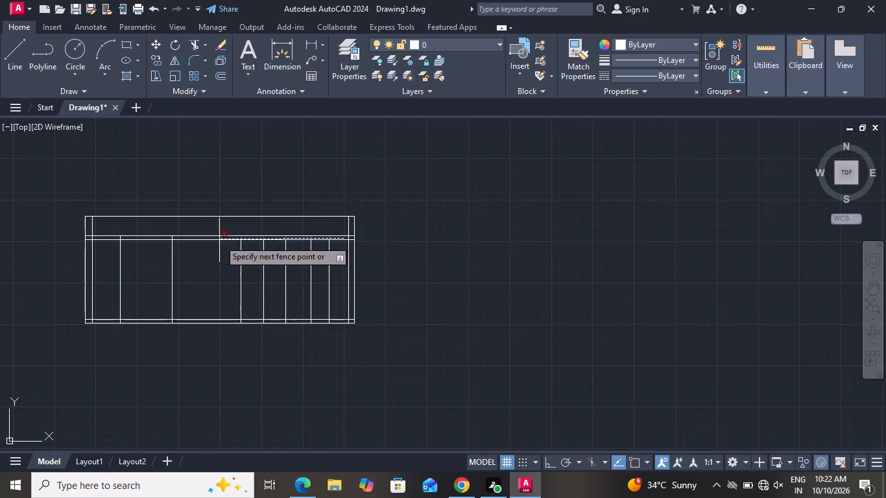
scroll(59, 239, "up", 3)
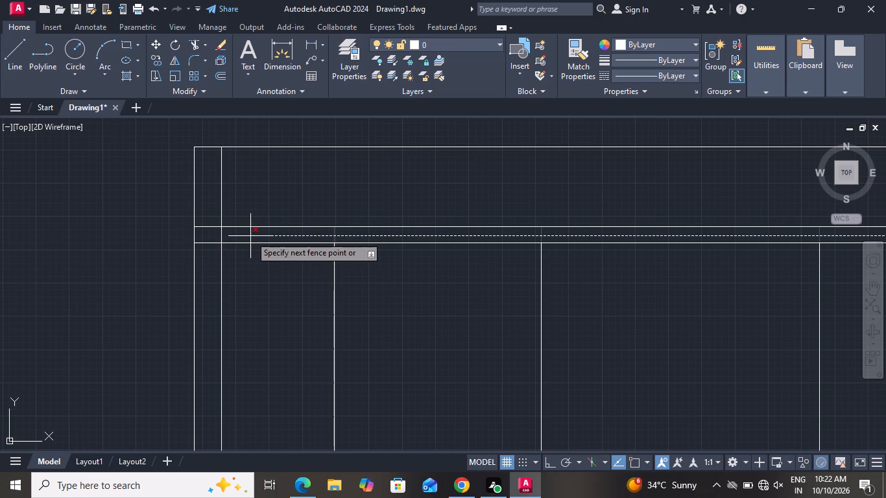
left_click(250, 236)
Trim the two slab lines between the double wall lines at both ends of the elevation.
scroll(331, 300, "down", 3)
scroll(519, 289, "up", 2)
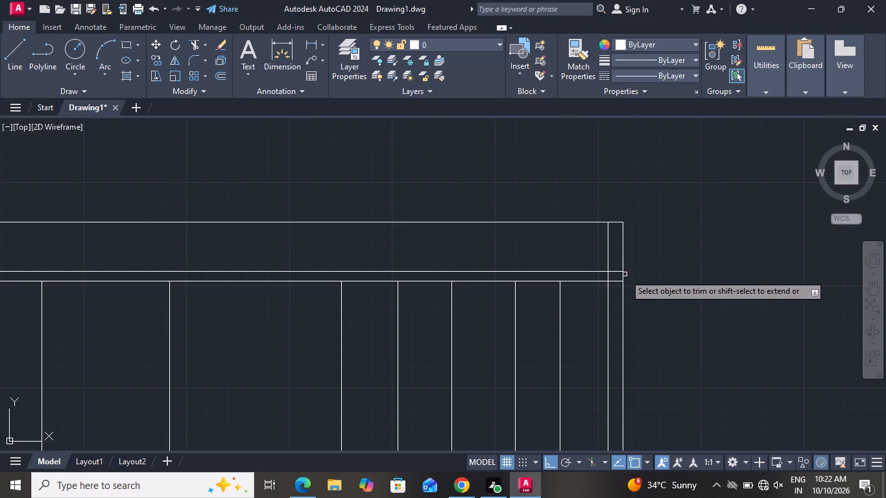
left_click(614, 260)
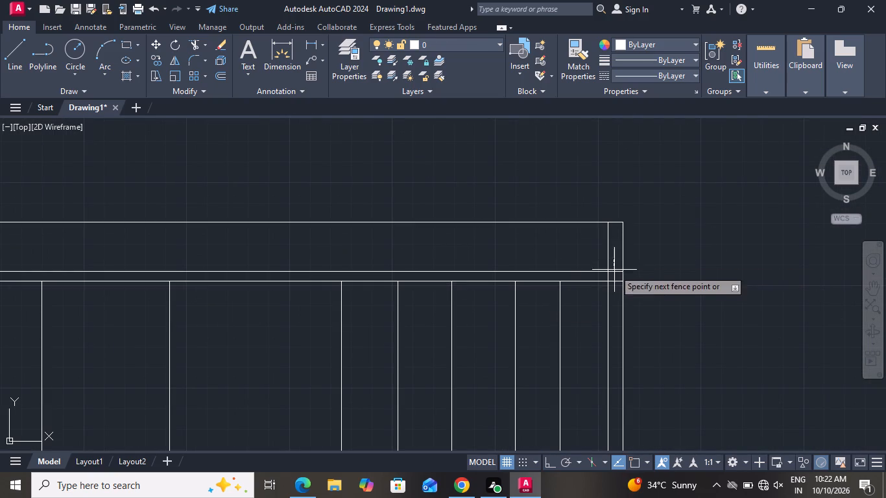
left_click(617, 291)
scroll(632, 278, "down", 2)
scroll(632, 278, "up", 1)
scroll(206, 287, "up", 3)
left_click_drag(222, 217, 230, 235)
left_click(236, 289)
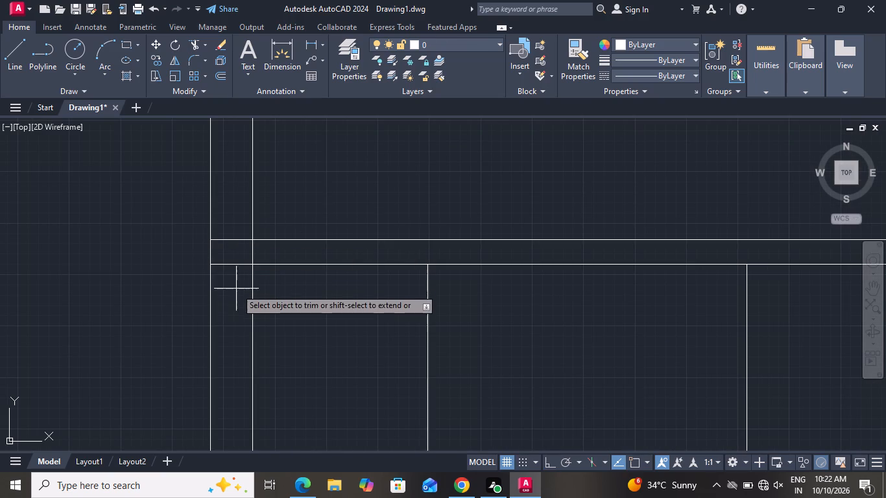
left_click(236, 220)
scroll(456, 224, "down", 2)
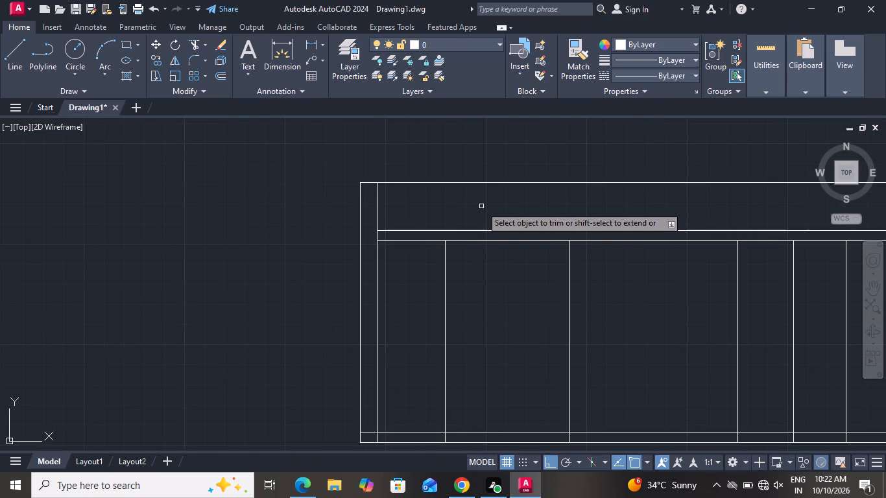
right_click(481, 206)
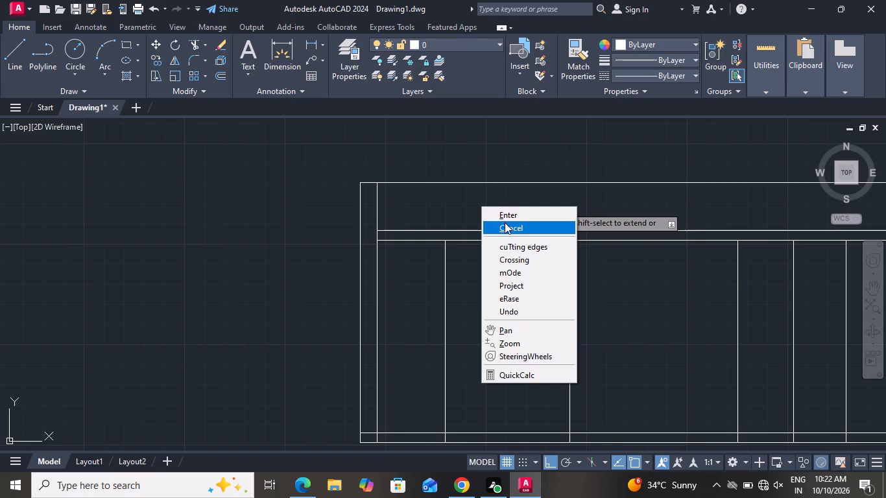
left_click(505, 222)
Examine the elevation against the openings along the floor plan's lower wall.
scroll(501, 226, "up", 1)
scroll(497, 232, "down", 2)
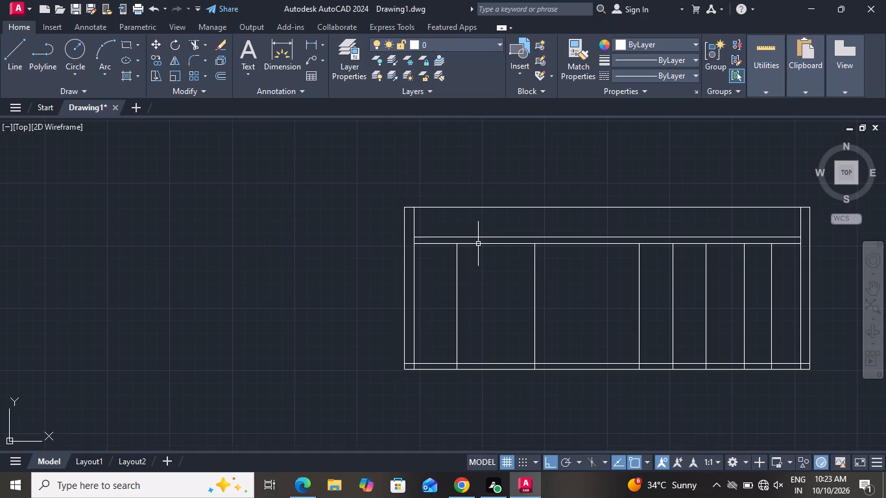
scroll(478, 244, "down", 1)
scroll(478, 244, "up", 1)
scroll(478, 244, "down", 1)
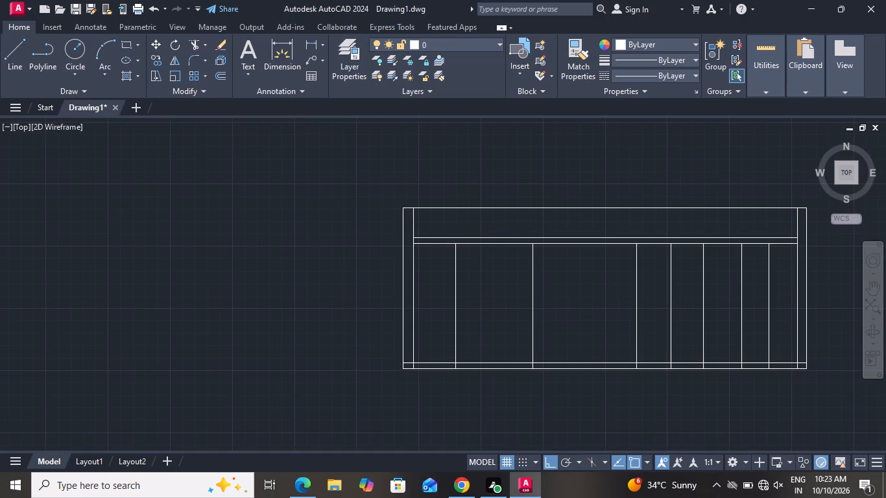
scroll(478, 244, "up", 1)
scroll(478, 244, "down", 2)
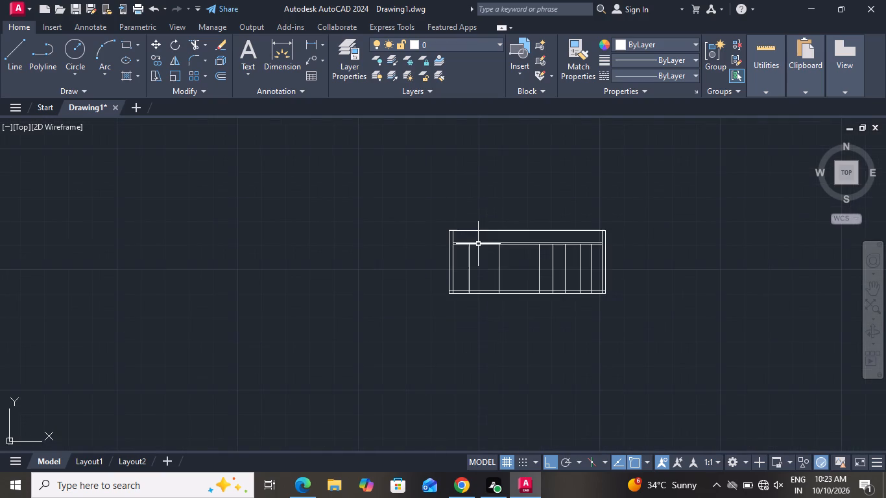
scroll(478, 244, "down", 2)
scroll(490, 171, "up", 2)
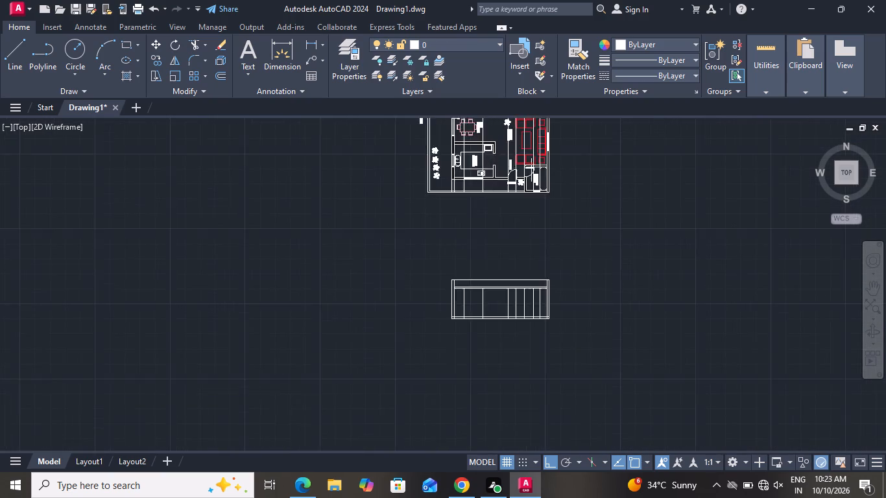
scroll(494, 168, "up", 1)
scroll(494, 168, "down", 1)
scroll(504, 173, "up", 4)
scroll(504, 173, "down", 2)
scroll(504, 173, "up", 1)
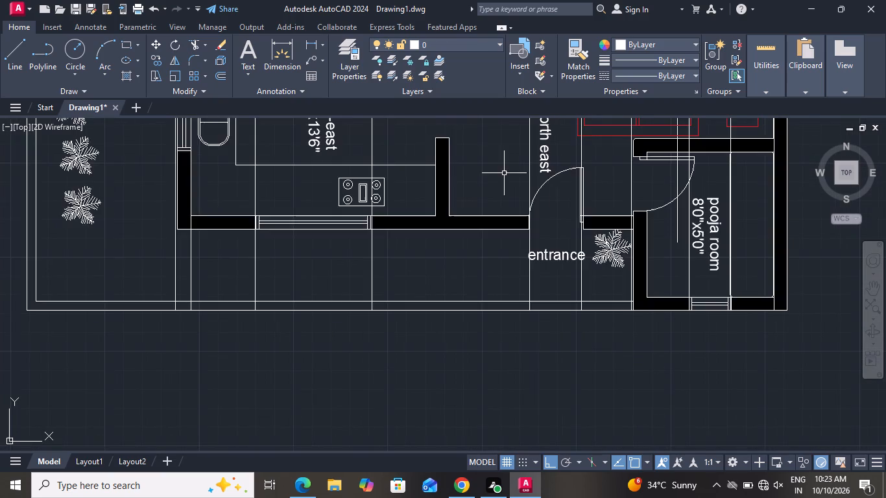
scroll(505, 173, "down", 1)
scroll(505, 173, "up", 1)
scroll(505, 173, "down", 3)
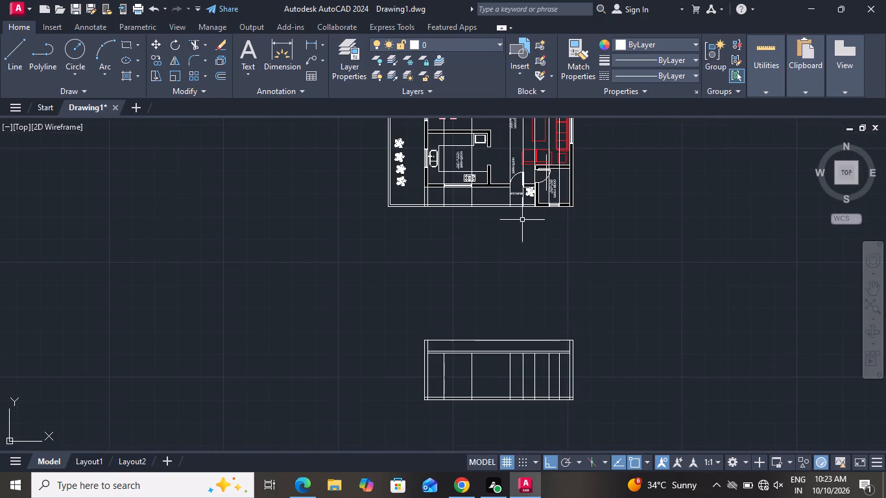
scroll(514, 366, "up", 2)
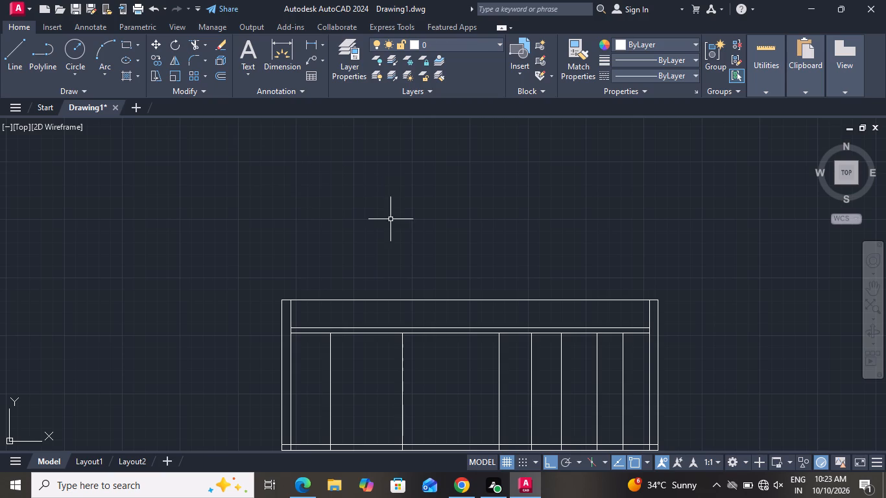
scroll(420, 257, "down", 2)
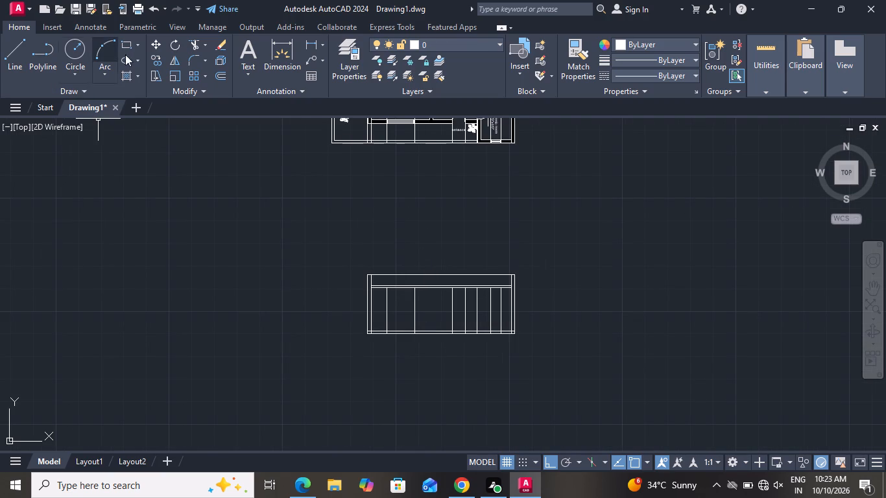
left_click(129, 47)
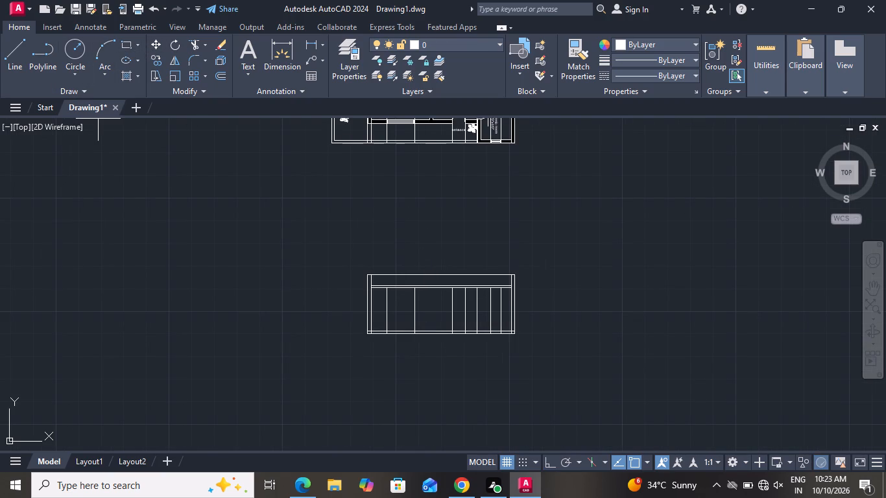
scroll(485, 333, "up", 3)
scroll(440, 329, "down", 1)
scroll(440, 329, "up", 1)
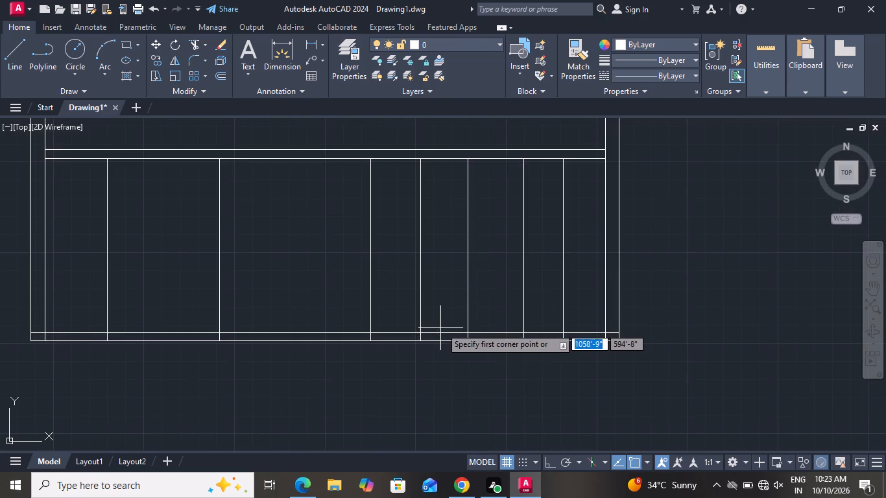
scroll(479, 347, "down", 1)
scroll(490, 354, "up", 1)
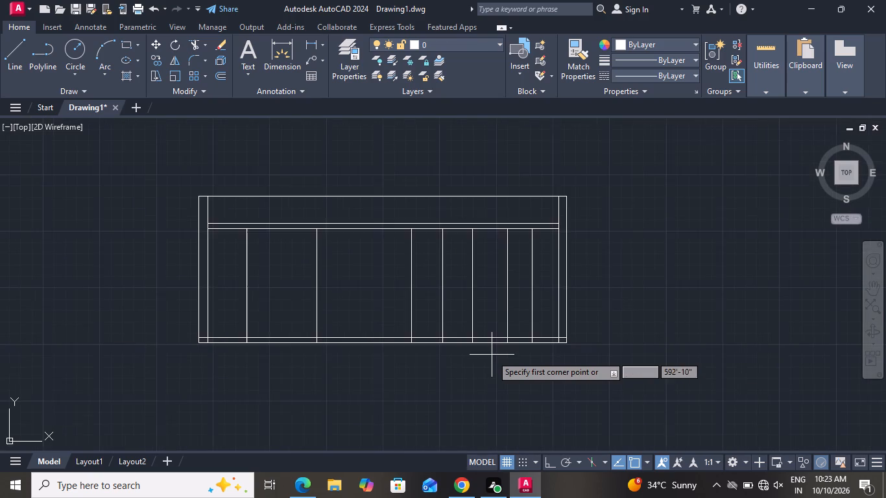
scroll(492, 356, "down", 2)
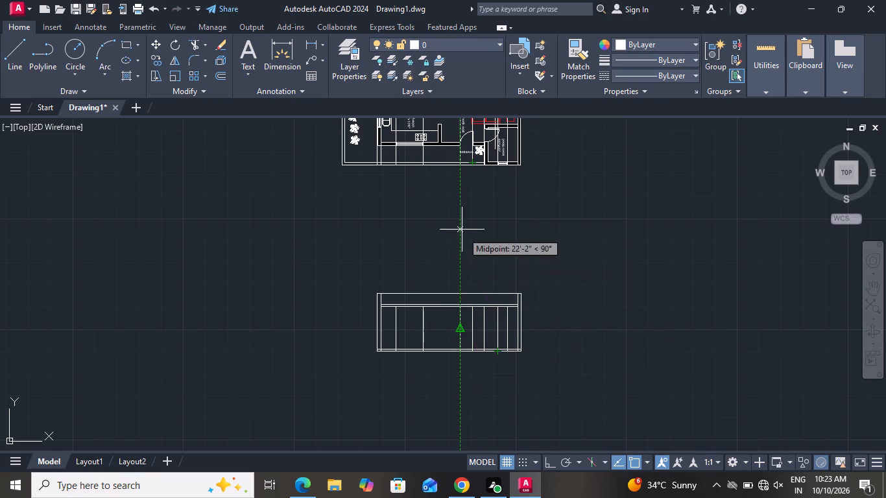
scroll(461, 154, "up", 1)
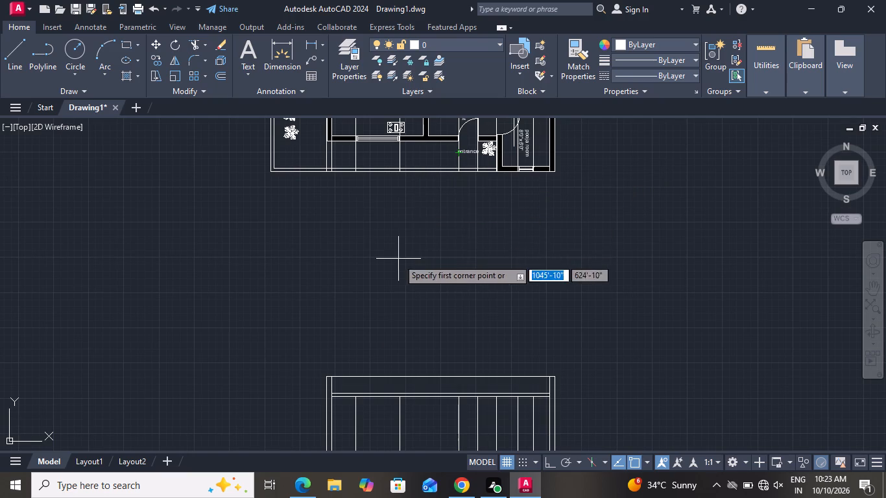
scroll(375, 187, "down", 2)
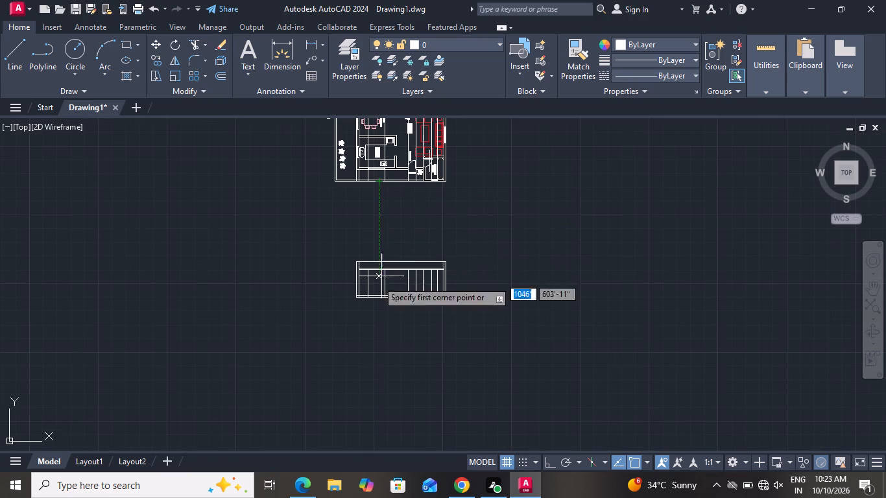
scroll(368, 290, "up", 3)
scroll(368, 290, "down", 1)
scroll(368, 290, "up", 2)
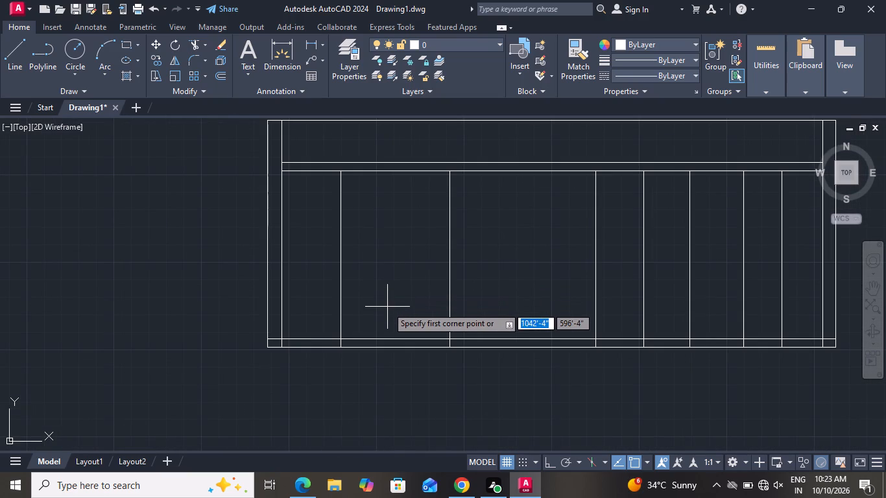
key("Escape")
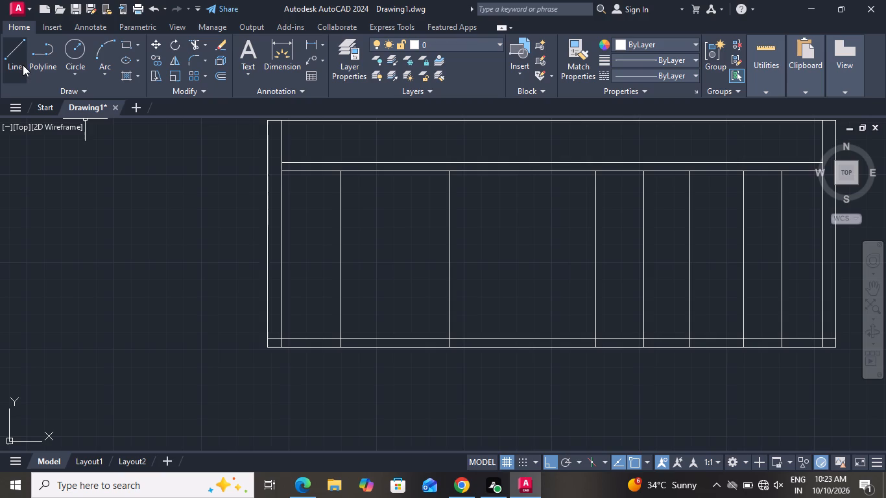
Draw a 3' vertical line up from the midpoint of the upper floor line between the first two interior verticals.
left_click(22, 65)
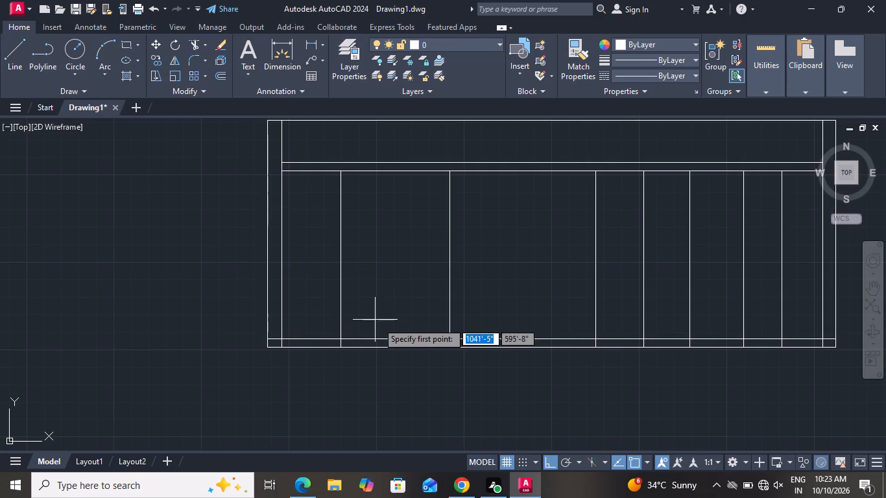
left_click(395, 338)
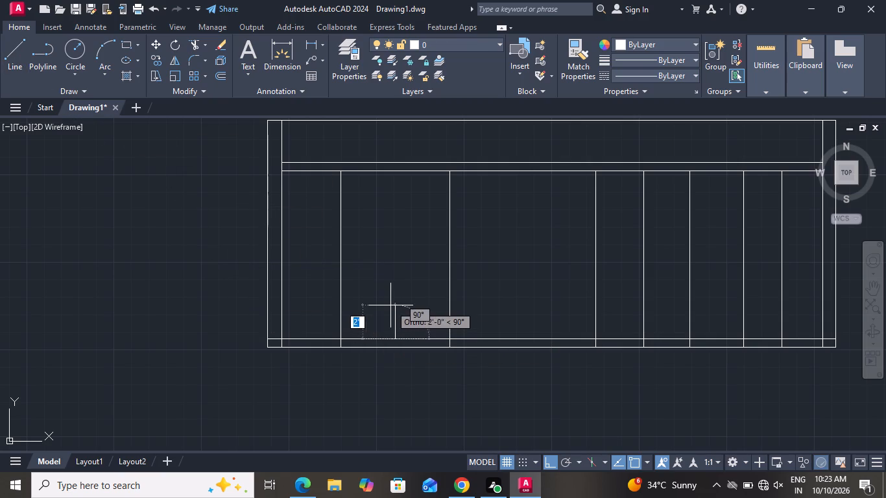
key("3")
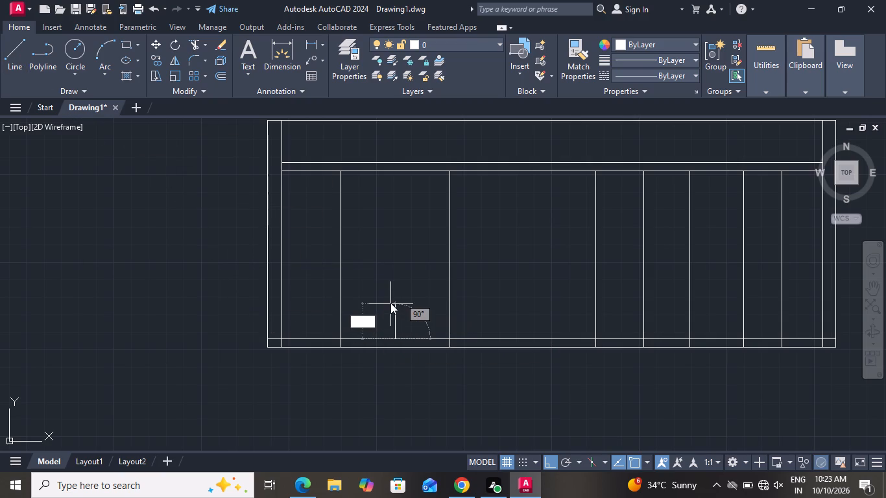
key("apostrophe")
key("Return")
right_click(390, 304)
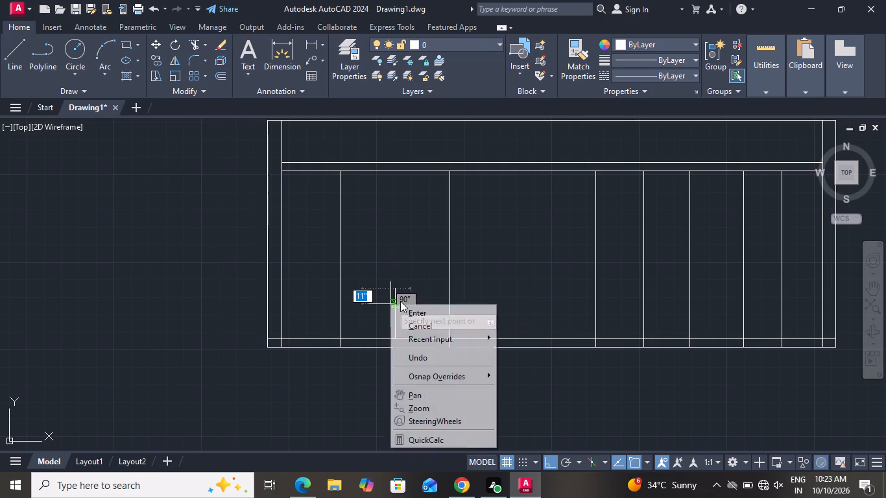
left_click(413, 323)
Insert the metric Aluminum Window elevation block from the tool palettes above the 3' line, between the first two interior verticals.
type("tp")
key("space")
left_click_drag(546, 252, 473, 264)
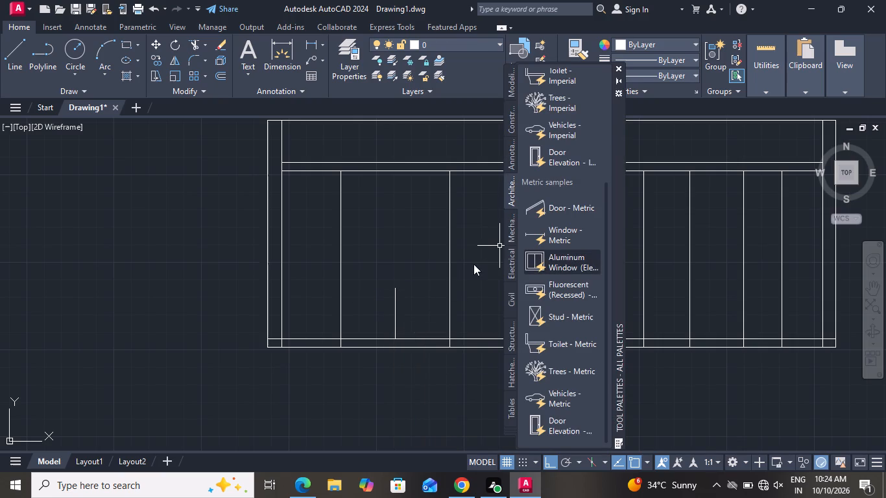
left_click_drag(473, 264, 371, 274)
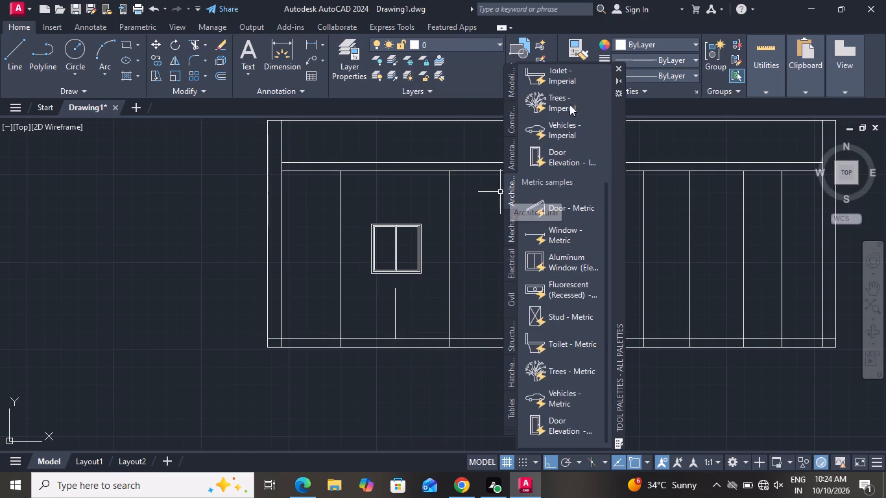
left_click(618, 67)
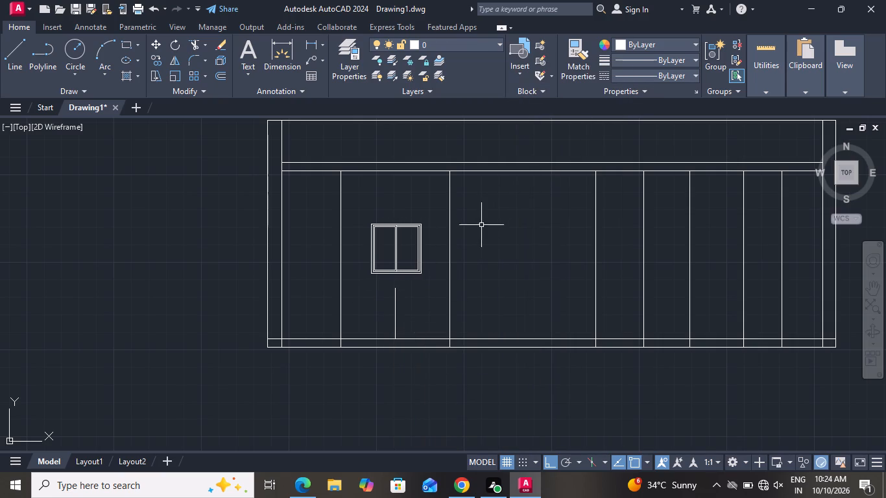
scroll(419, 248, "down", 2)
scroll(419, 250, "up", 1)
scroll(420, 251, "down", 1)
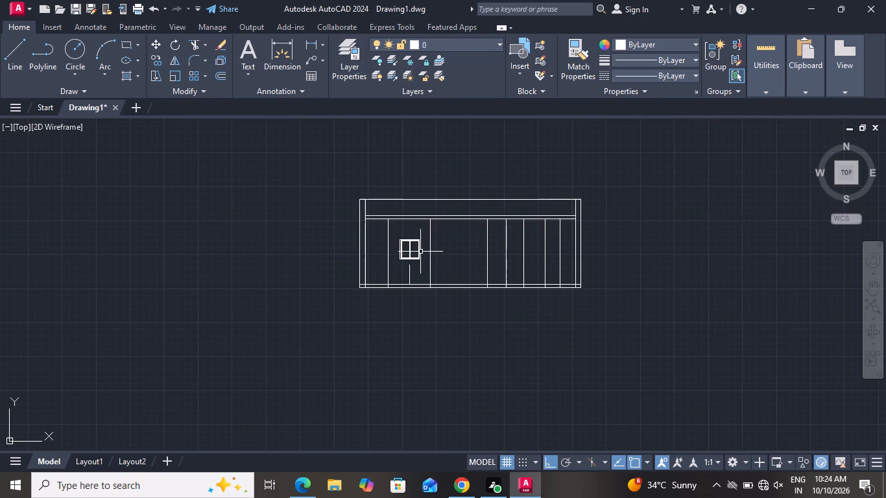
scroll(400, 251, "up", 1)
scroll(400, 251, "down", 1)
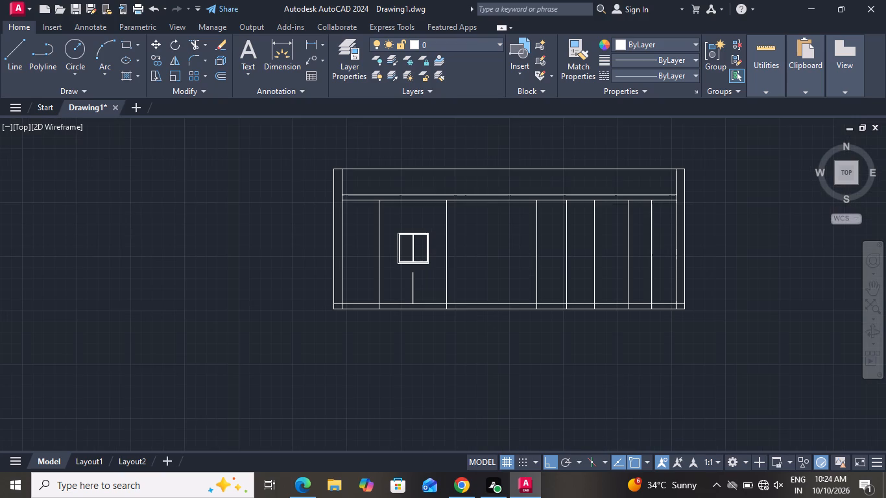
Widen the window block by stretching its width towards the second interior vertical of the elevation.
scroll(400, 243, "up", 5)
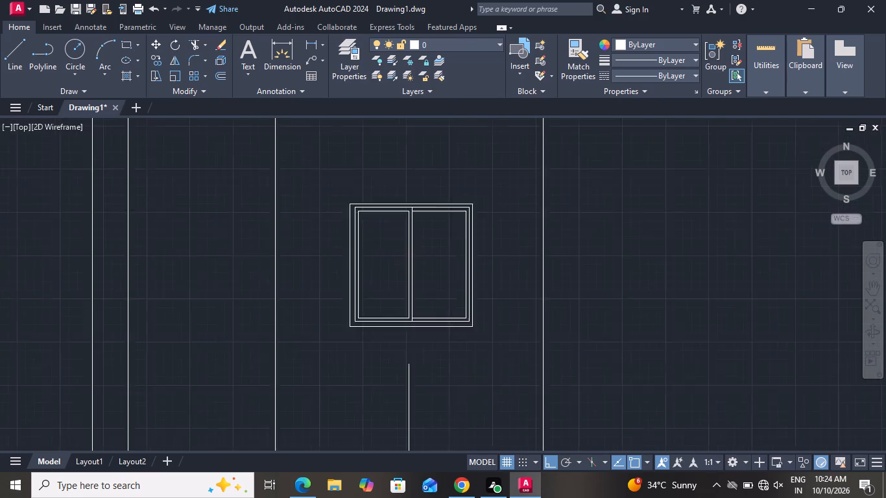
left_click(411, 254)
left_click(406, 266)
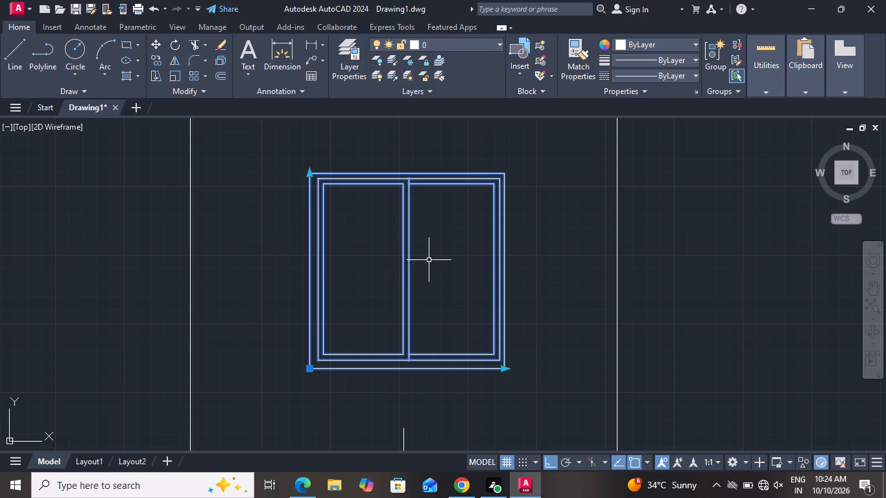
left_click_drag(501, 366, 534, 362)
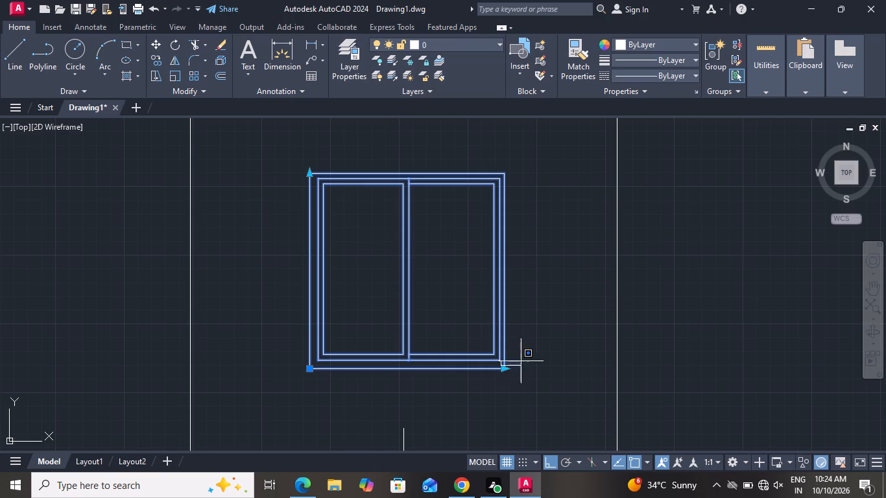
left_click_drag(534, 362, 587, 371)
left_click(501, 368)
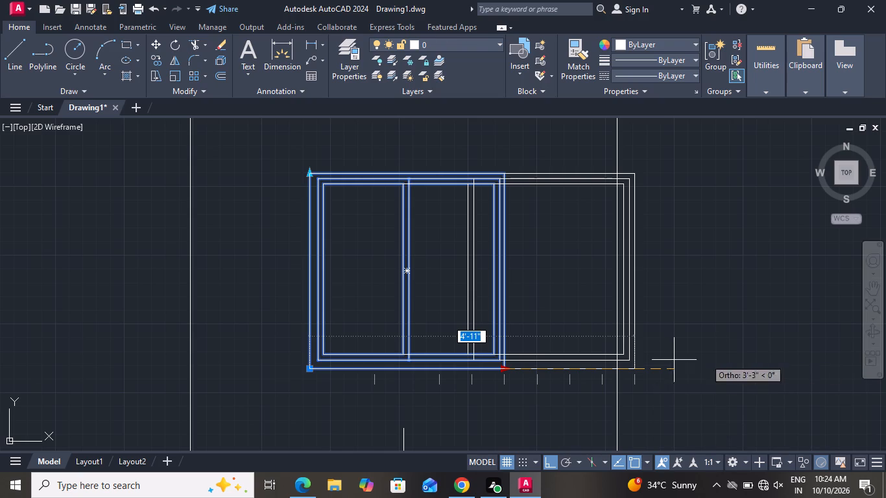
left_click(614, 373)
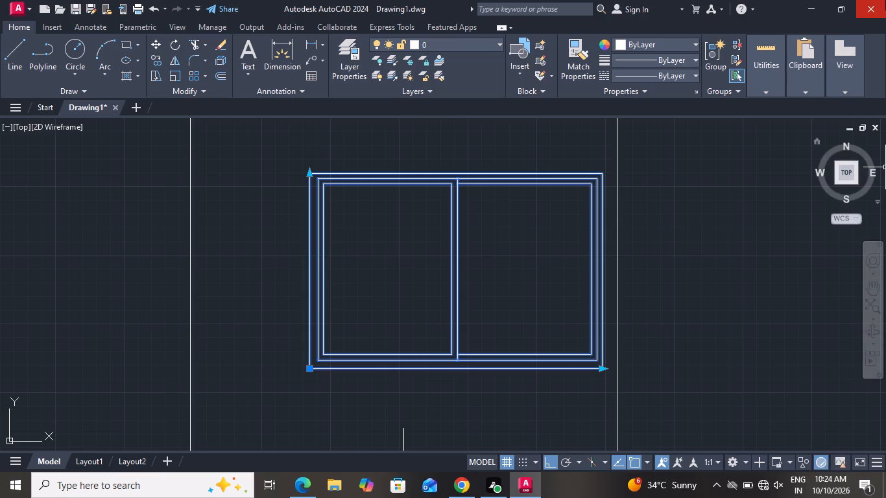
Move the widened window block horizontally to centre it roughly over the 3' vertical line.
scroll(238, 300, "down", 3)
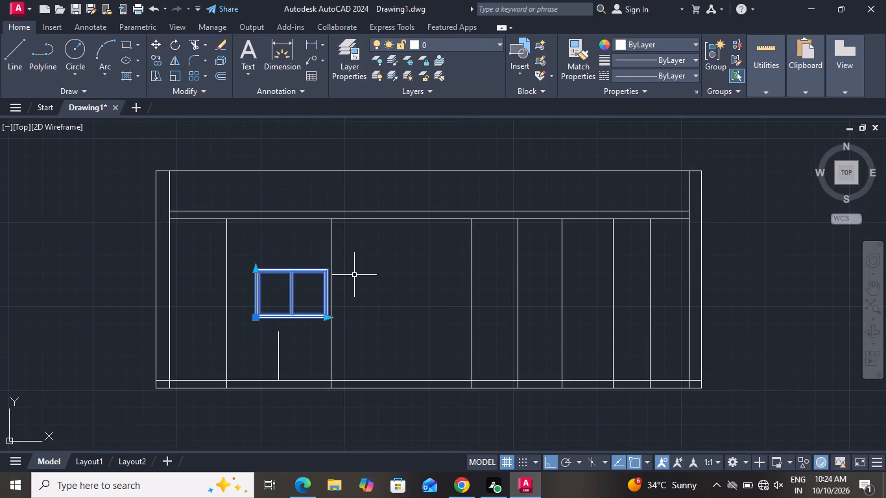
left_click(158, 46)
scroll(305, 305, "up", 2)
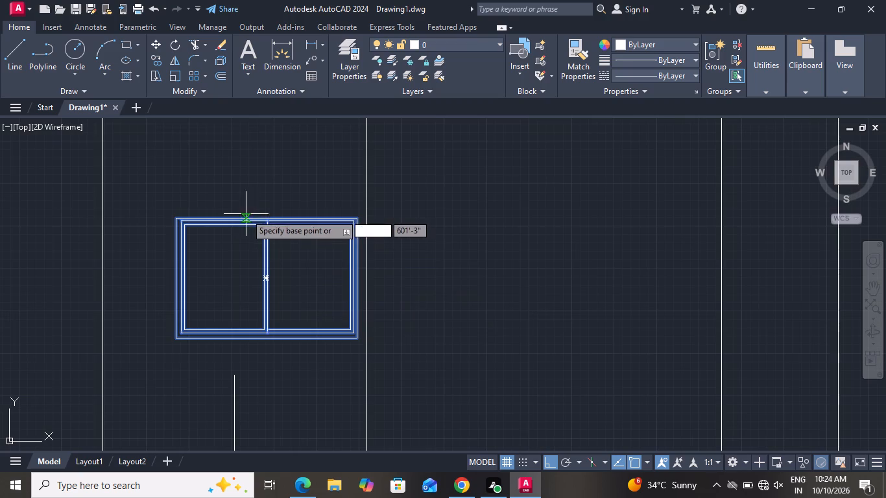
left_click(270, 215)
left_click(228, 236)
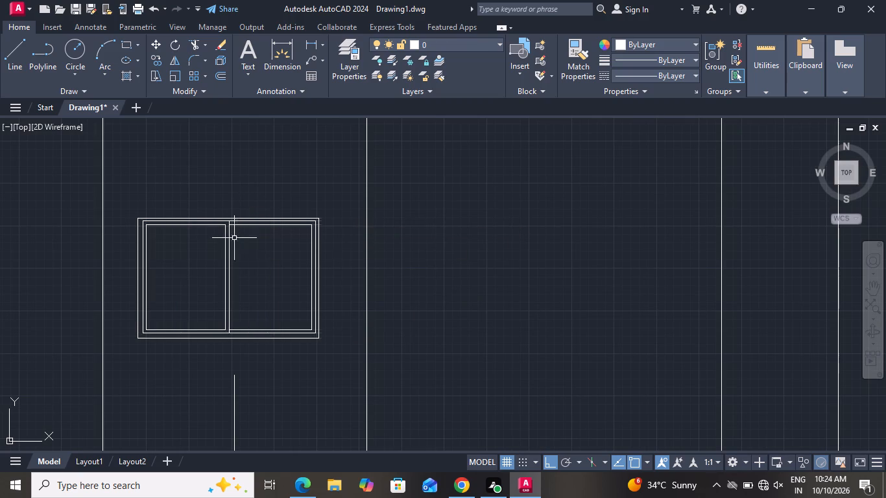
Turn off Ortho and move the window block down so its bottom edge sits on the top of the 3' line.
left_click(275, 335)
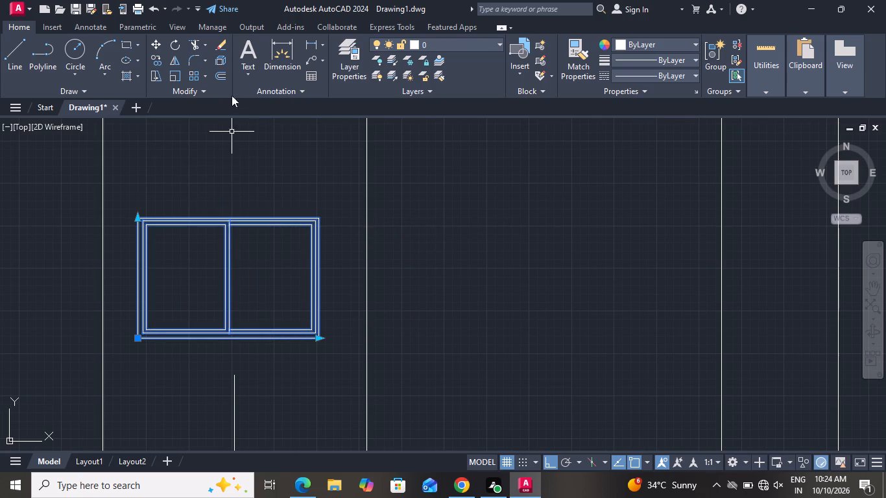
left_click(548, 461)
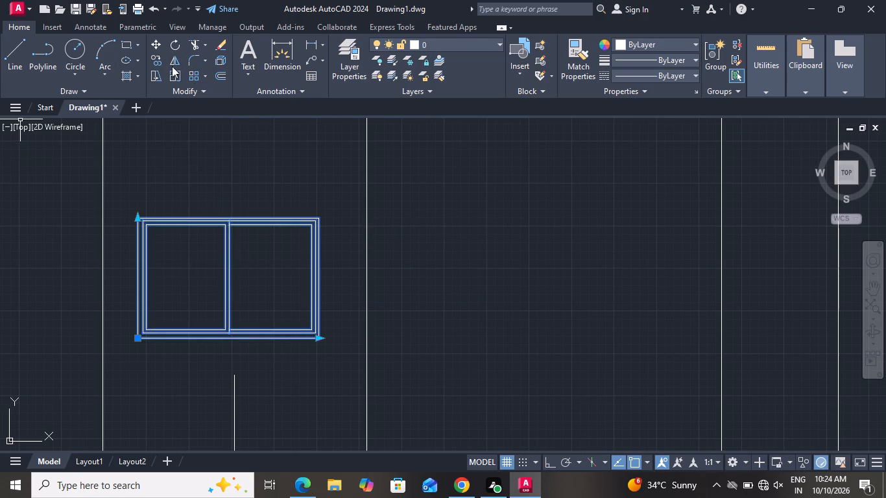
left_click(159, 43)
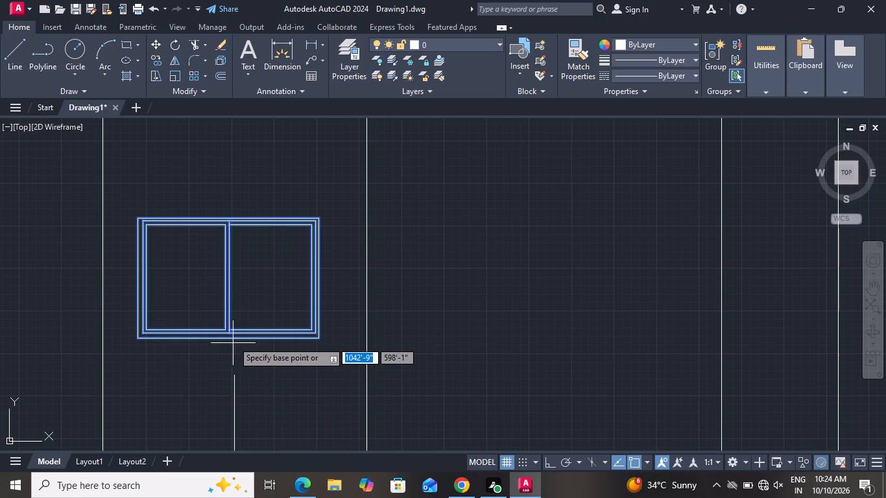
left_click(233, 336)
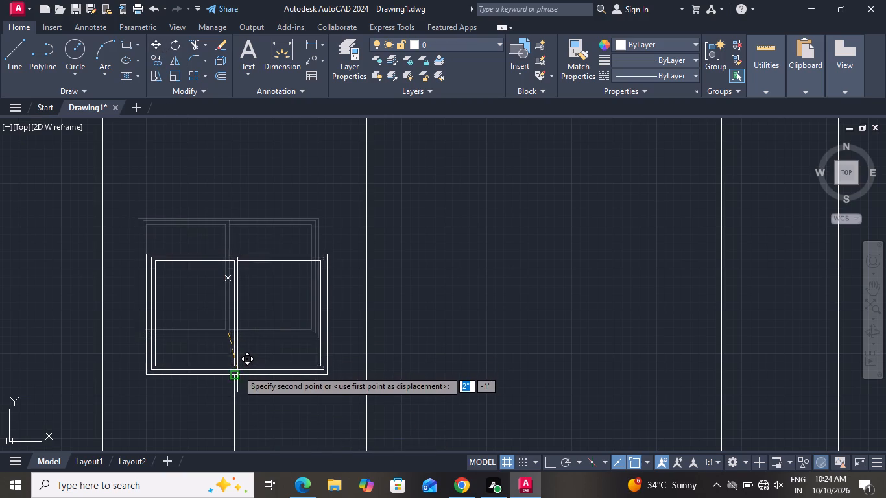
scroll(237, 370, "up", 3)
scroll(237, 370, "down", 1)
left_click(239, 370)
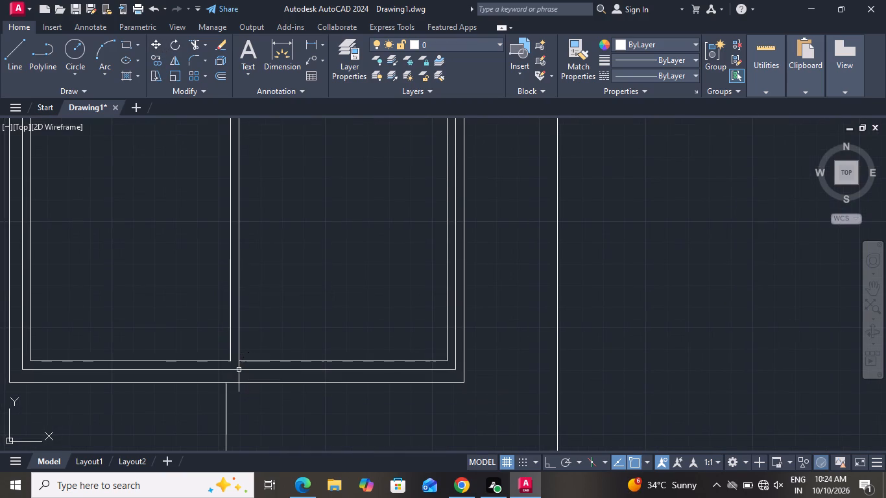
Examine the placed window in the elevation and compare the elevation with the floor plan's kitchen, entrance and pooja room openings.
scroll(277, 379, "up", 1)
scroll(277, 379, "down", 4)
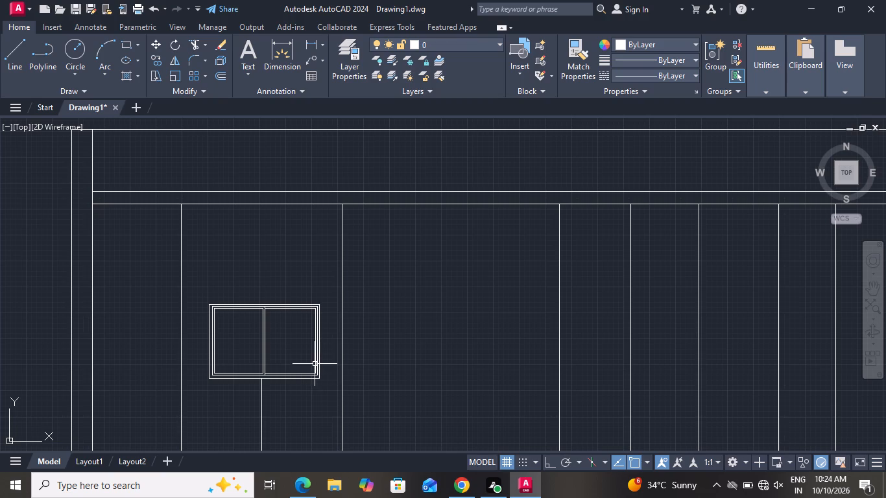
scroll(360, 353, "down", 3)
scroll(377, 340, "up", 1)
scroll(379, 344, "down", 2)
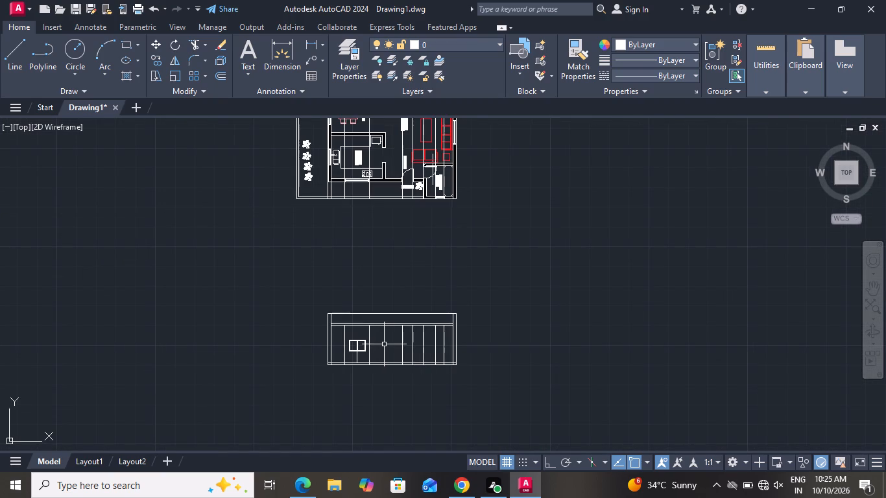
scroll(422, 368, "up", 3)
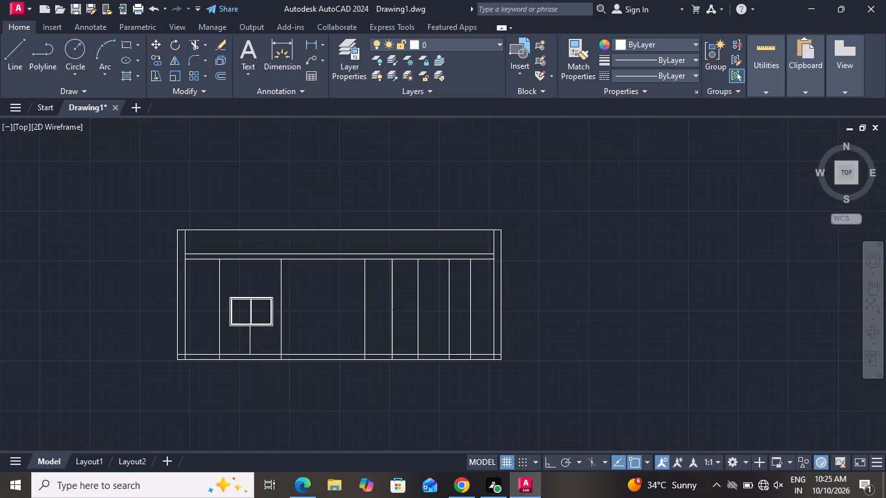
scroll(424, 368, "down", 4)
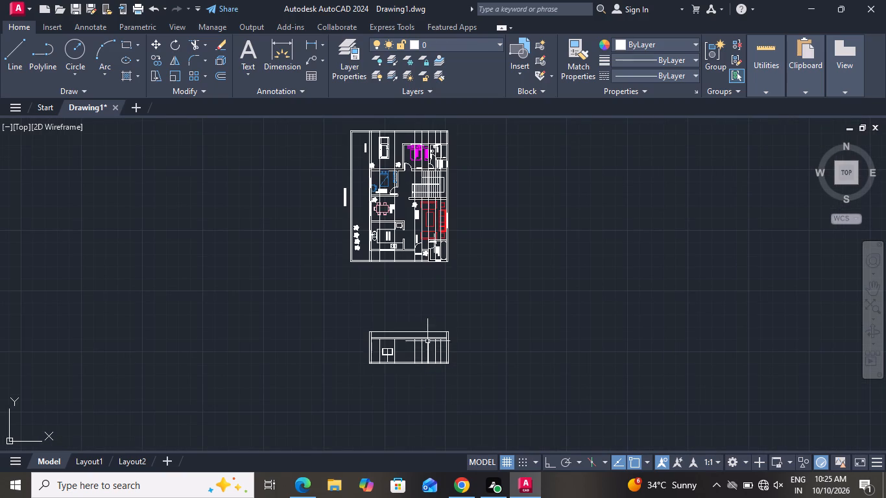
scroll(442, 261, "up", 2)
scroll(444, 265, "down", 2)
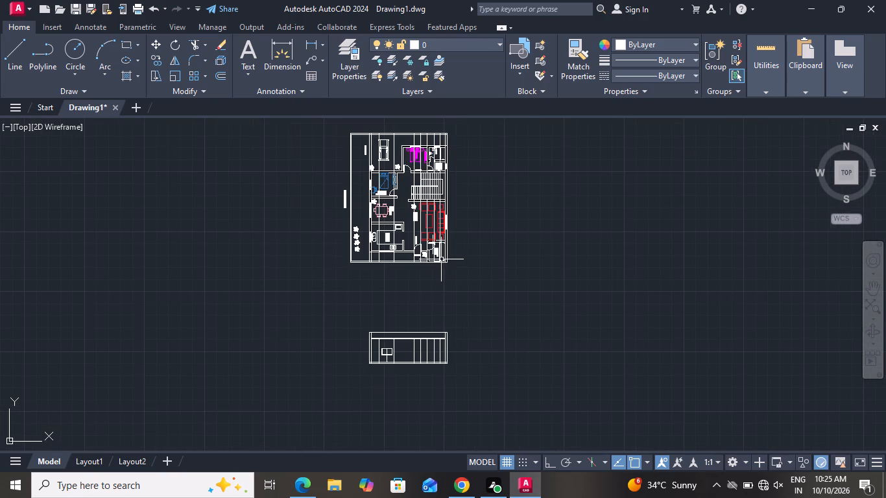
scroll(415, 266, "up", 2)
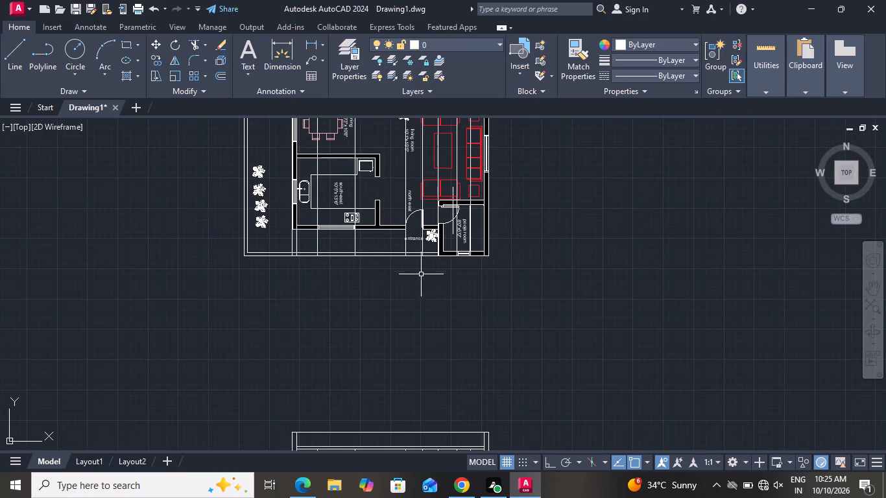
scroll(424, 255, "up", 2)
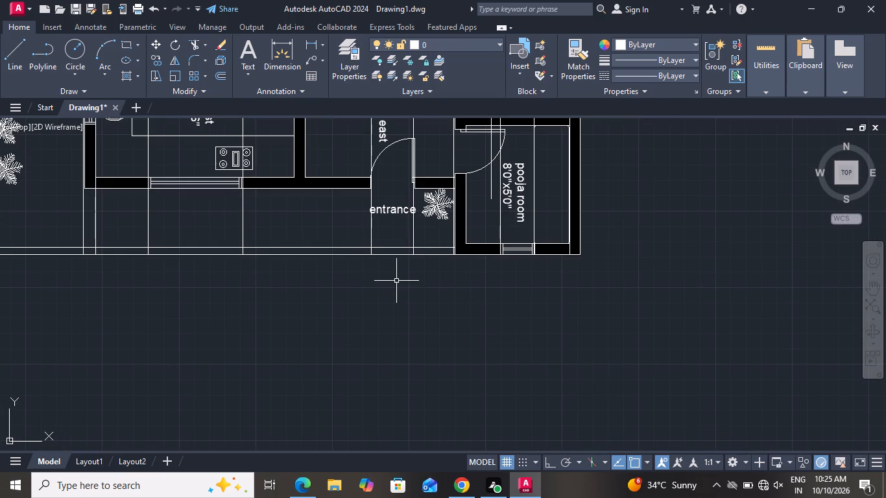
scroll(589, 328, "down", 2)
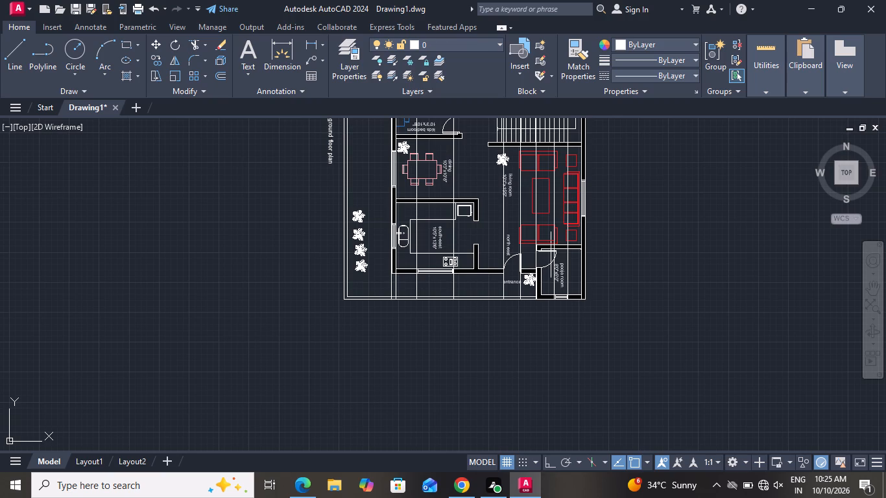
Draw two concentric circles, a large one and a smaller one inside, in the empty space beside the plan's plant strip.
left_click(66, 49)
left_click(161, 296)
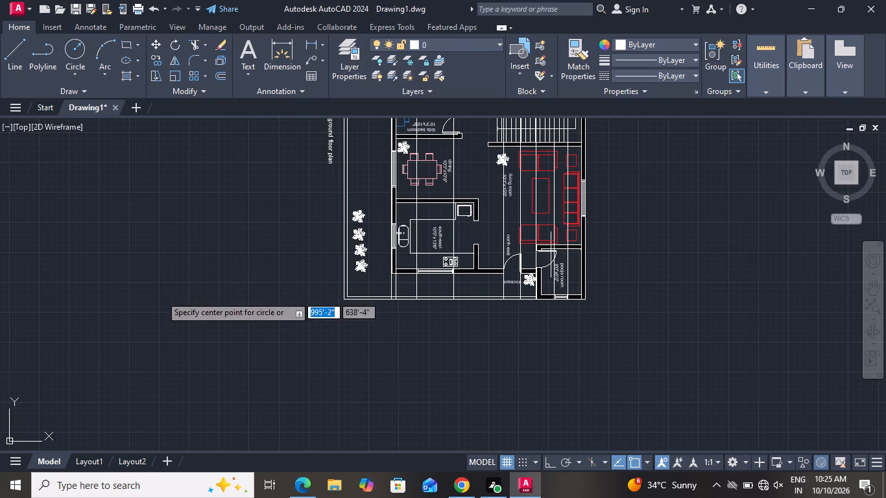
left_click(224, 368)
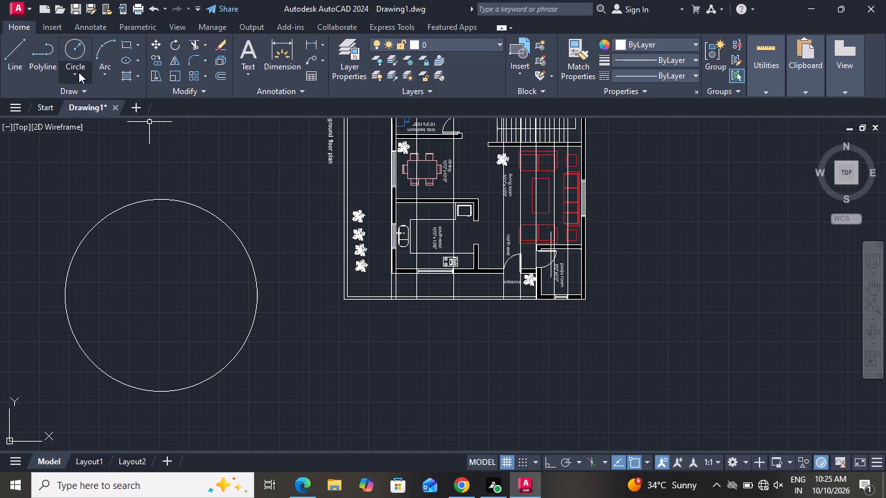
left_click_drag(75, 48, 76, 54)
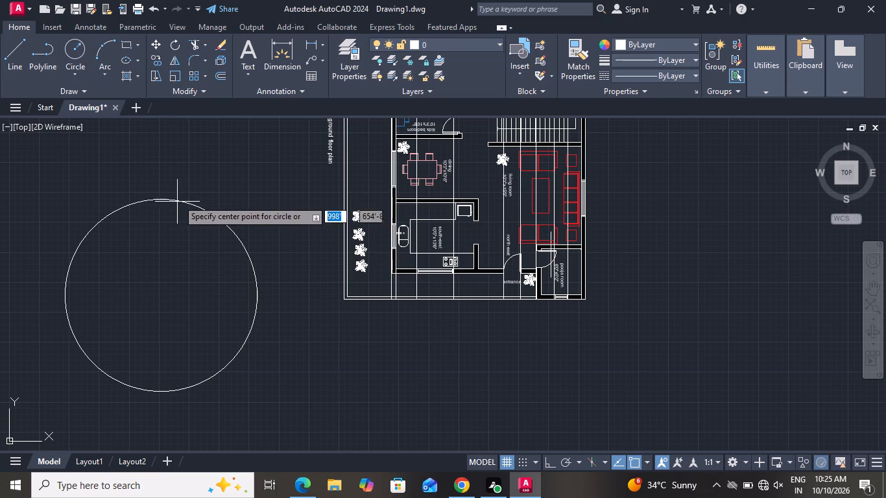
left_click(160, 290)
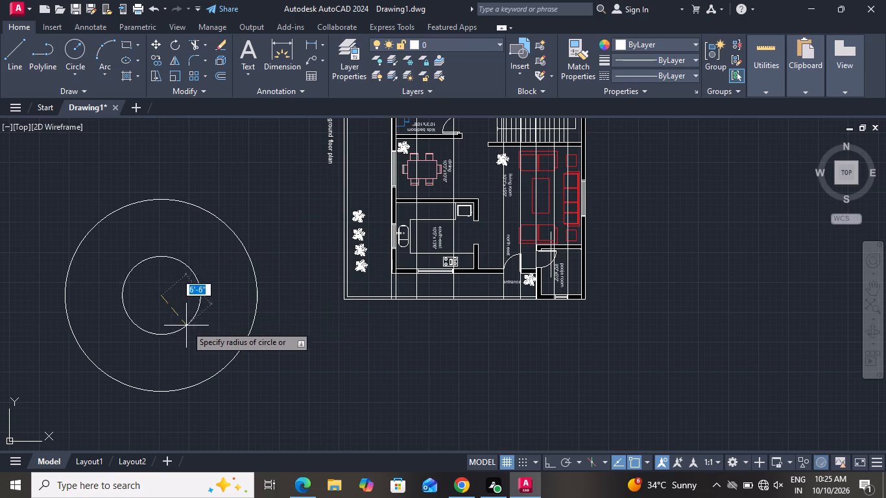
left_click(191, 338)
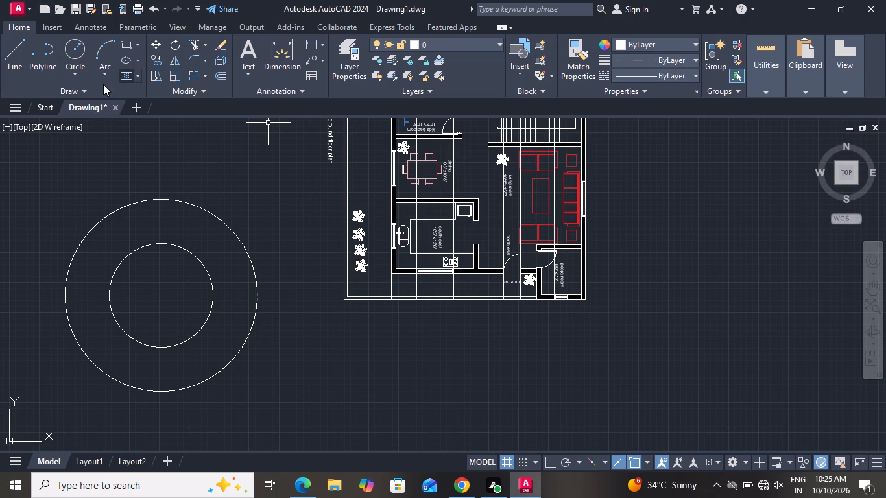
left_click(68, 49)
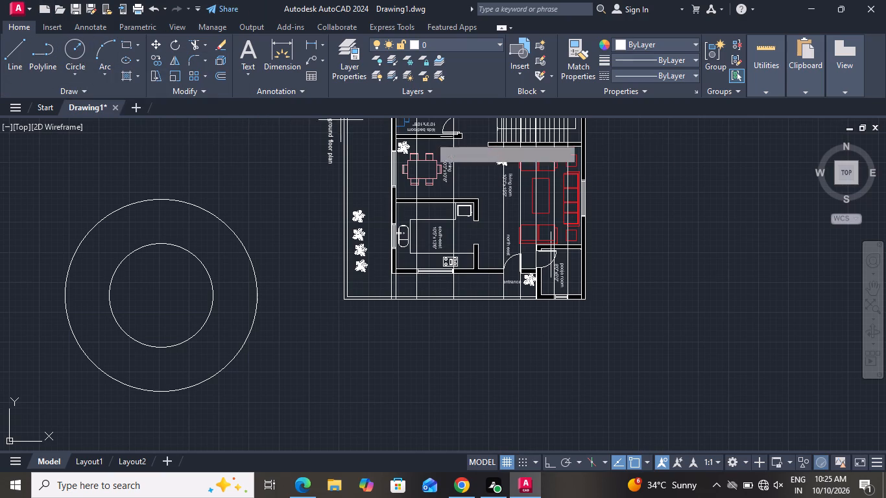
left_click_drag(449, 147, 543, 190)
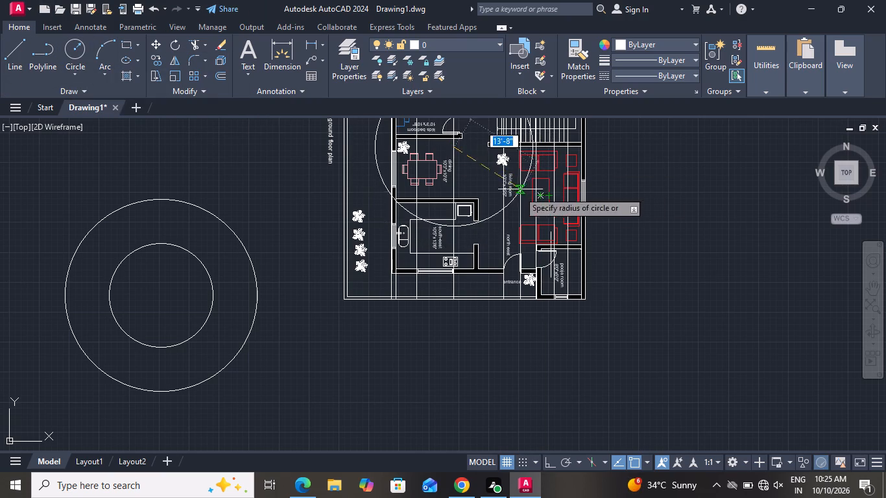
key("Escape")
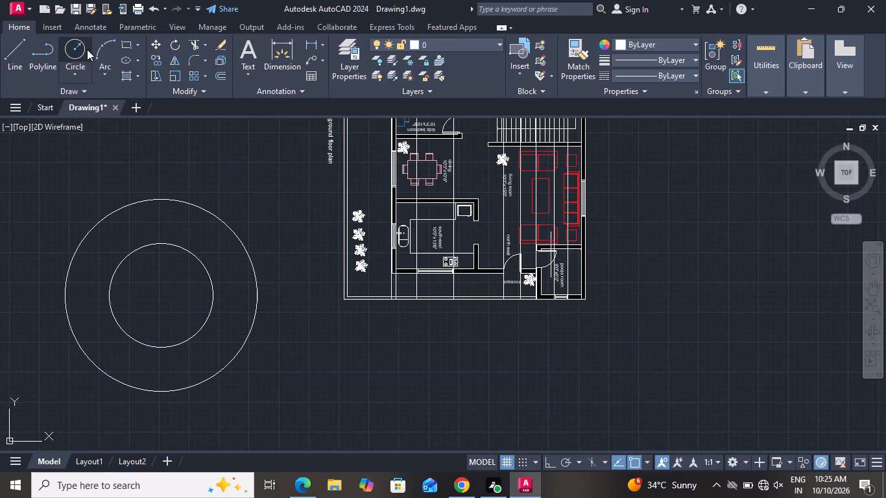
Draw a circle about 13' in radius outside the living room side of the plan and a smaller off-centre circle inside it.
left_click_drag(86, 49, 88, 38)
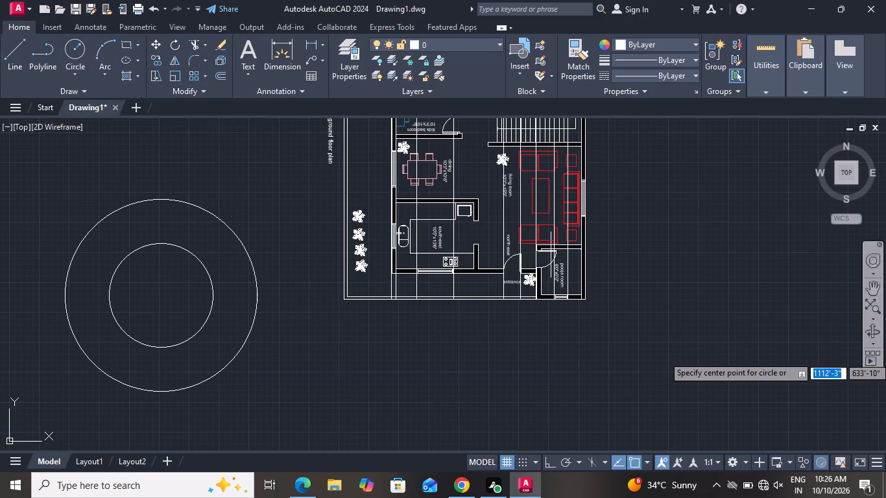
left_click(691, 269)
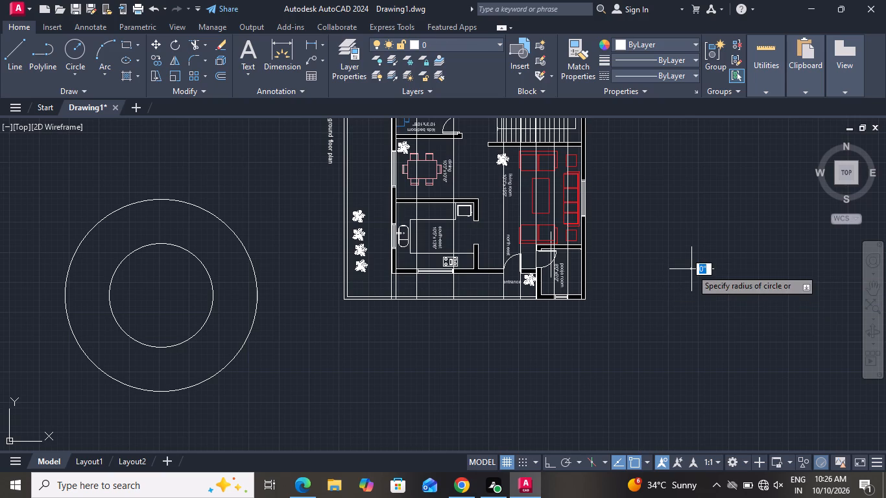
left_click(727, 339)
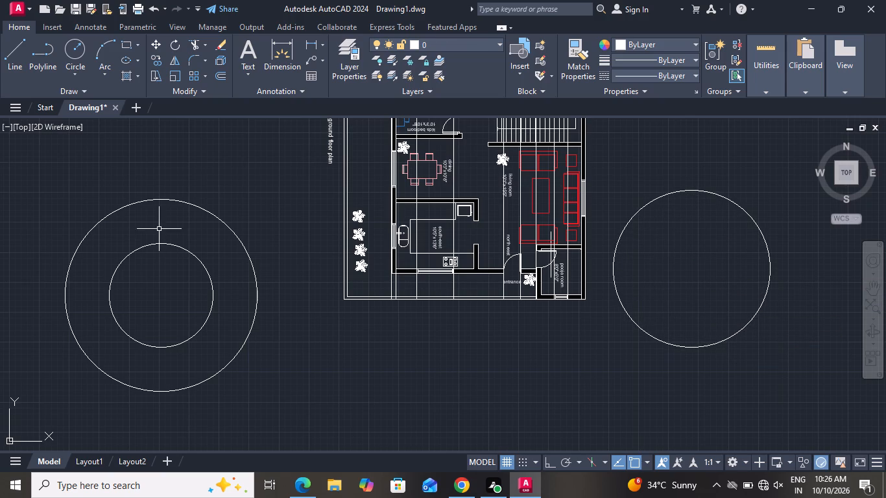
left_click(67, 57)
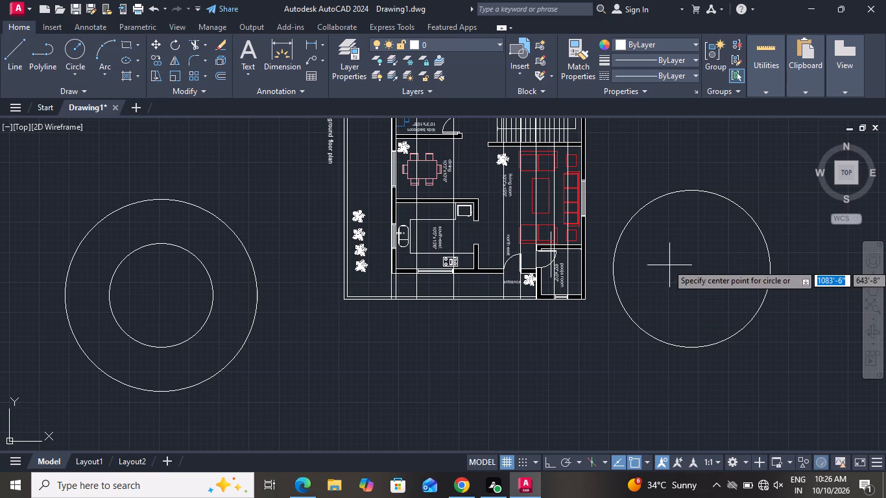
left_click(680, 240)
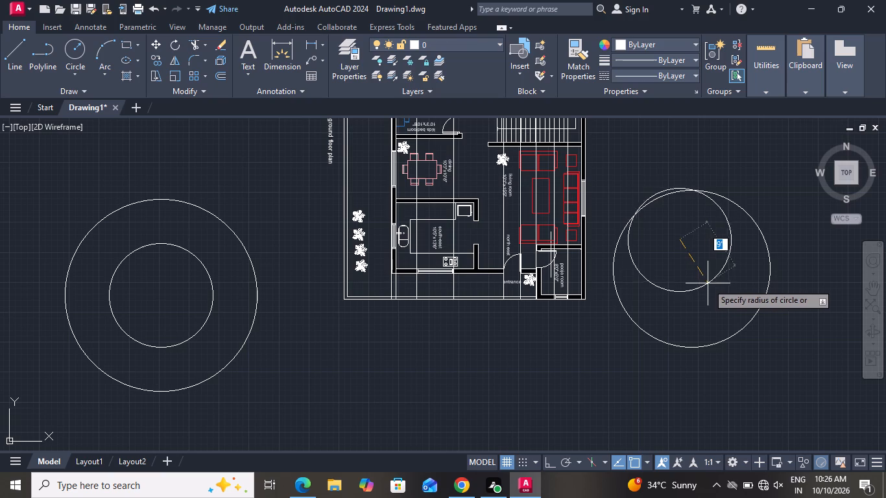
left_click_drag(702, 282, 696, 280)
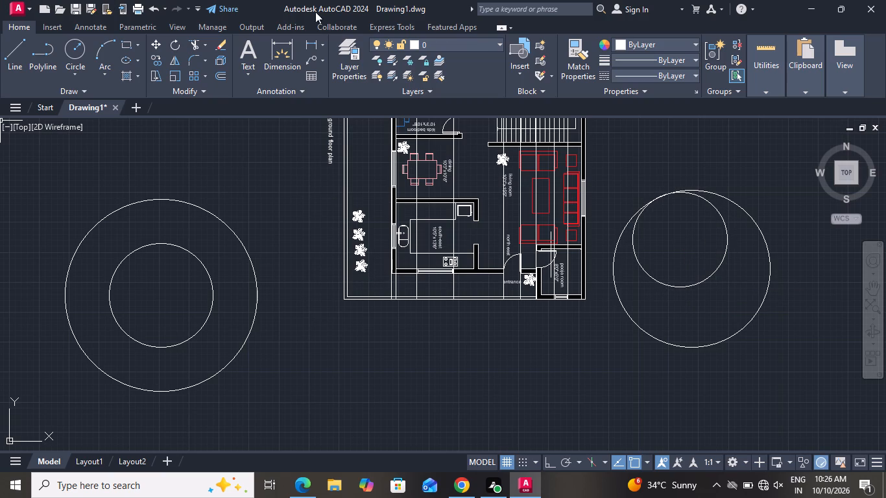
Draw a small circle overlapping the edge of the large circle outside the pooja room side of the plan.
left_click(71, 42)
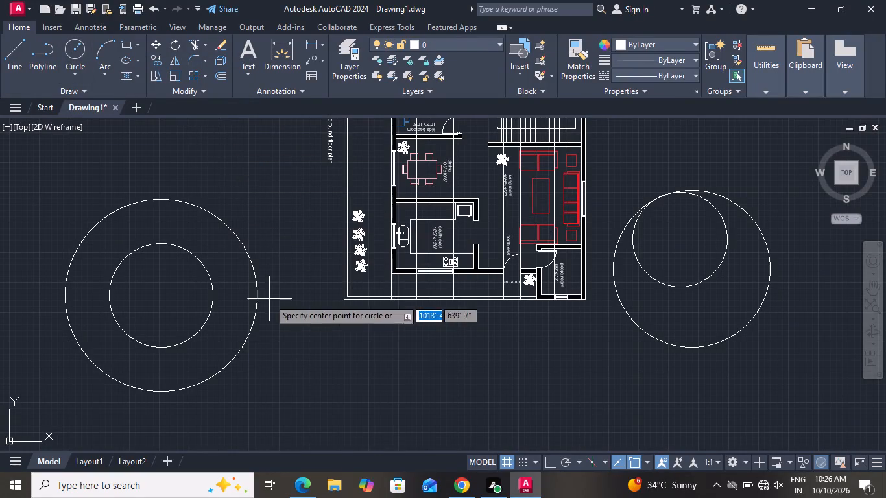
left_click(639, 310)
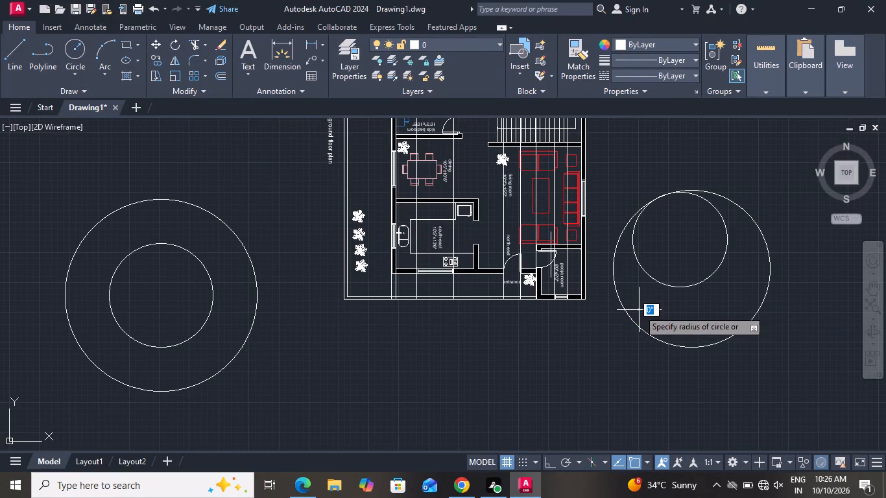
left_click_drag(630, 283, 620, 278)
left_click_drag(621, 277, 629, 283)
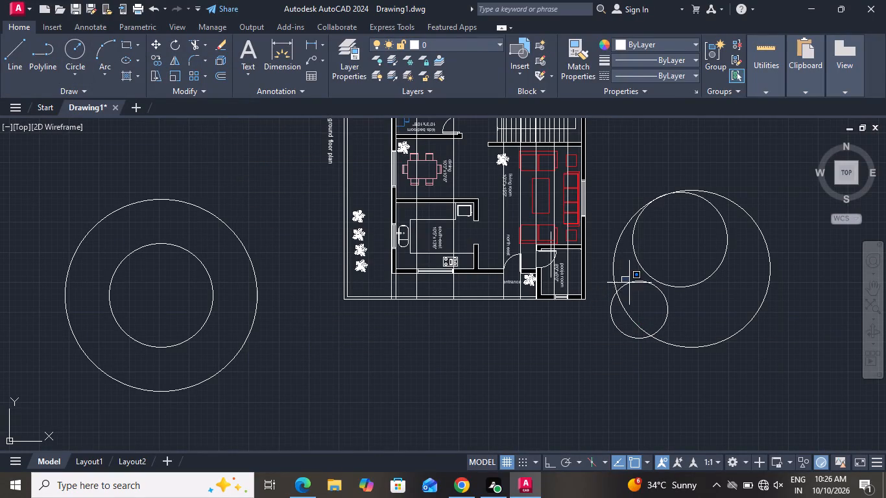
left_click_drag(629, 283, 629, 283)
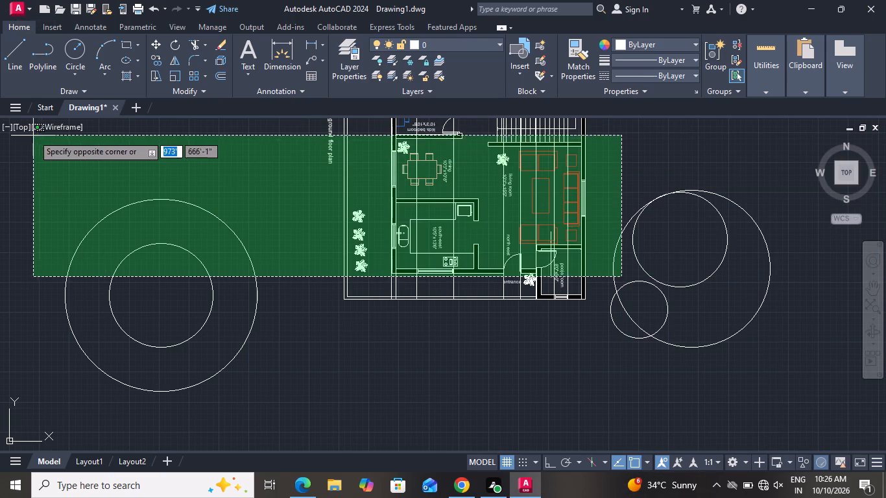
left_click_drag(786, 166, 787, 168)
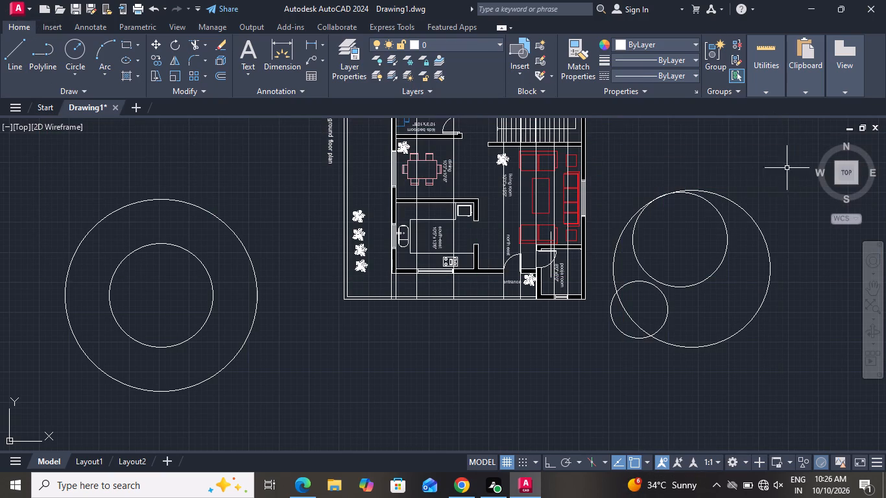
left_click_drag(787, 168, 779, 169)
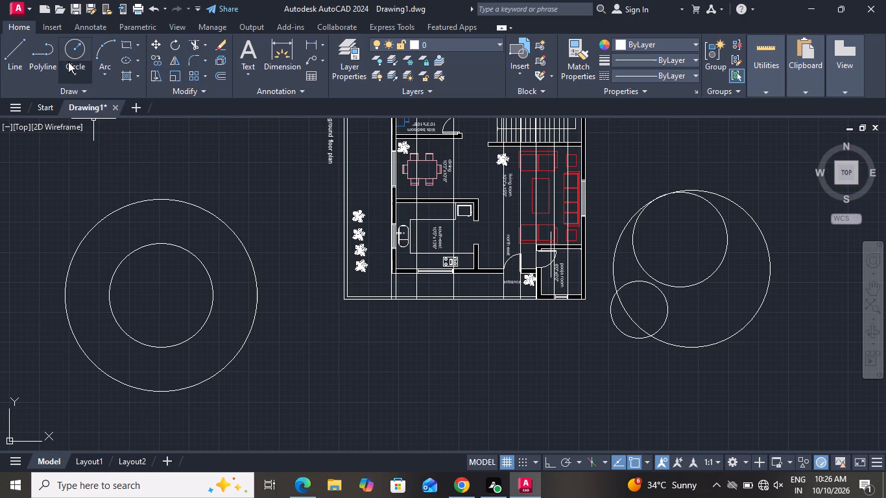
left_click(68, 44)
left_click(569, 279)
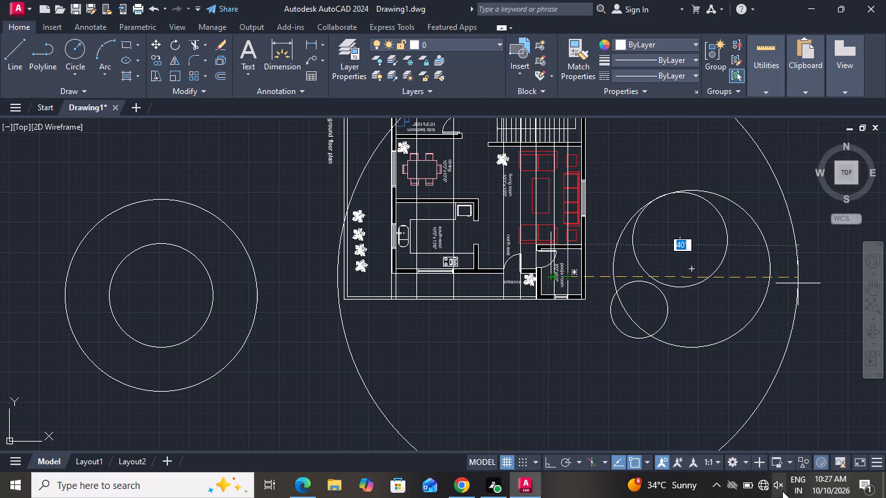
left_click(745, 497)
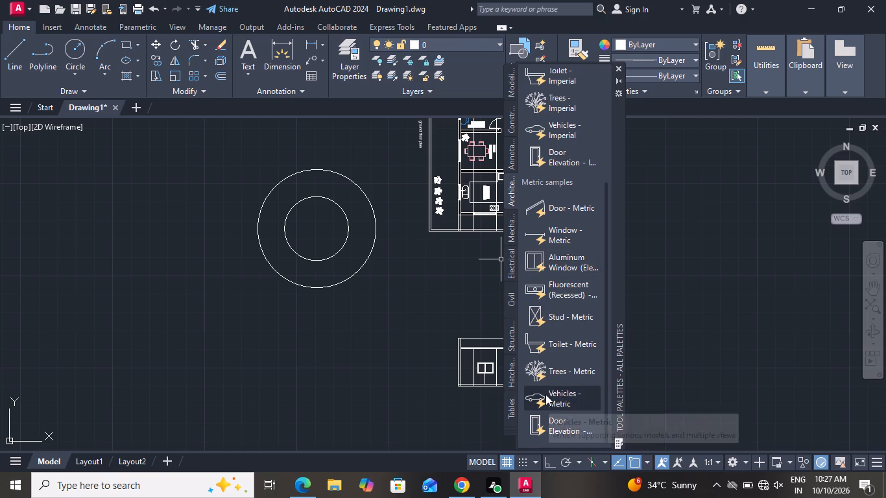
Insert a Door Elevation - Imperial block in the empty space between the concentric circles and the elevation, and close the tool palettes.
left_click_drag(531, 154, 396, 310)
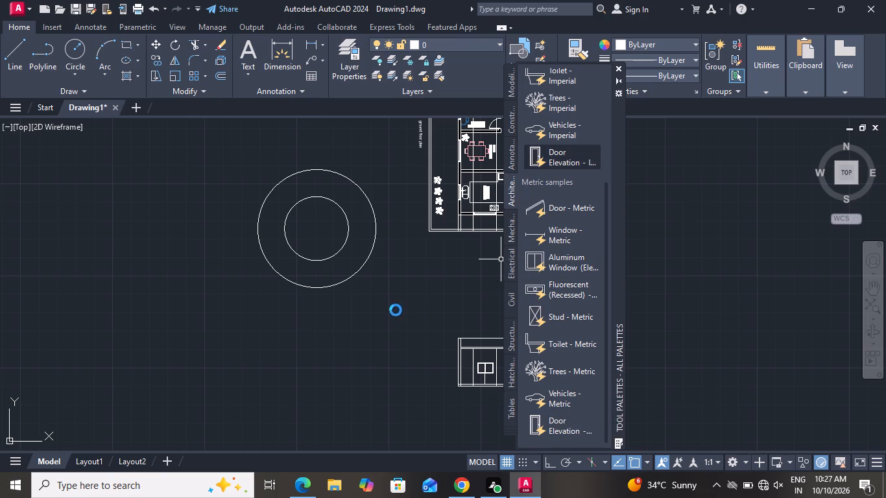
left_click_drag(396, 310, 368, 319)
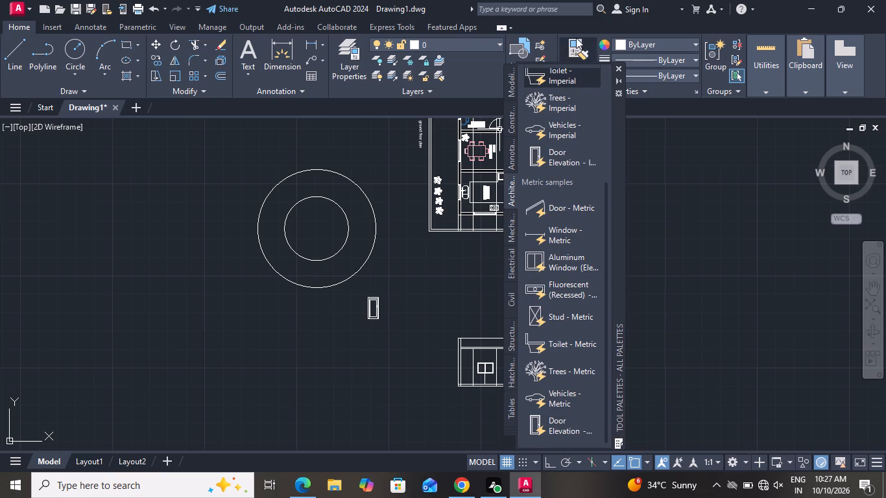
left_click(620, 67)
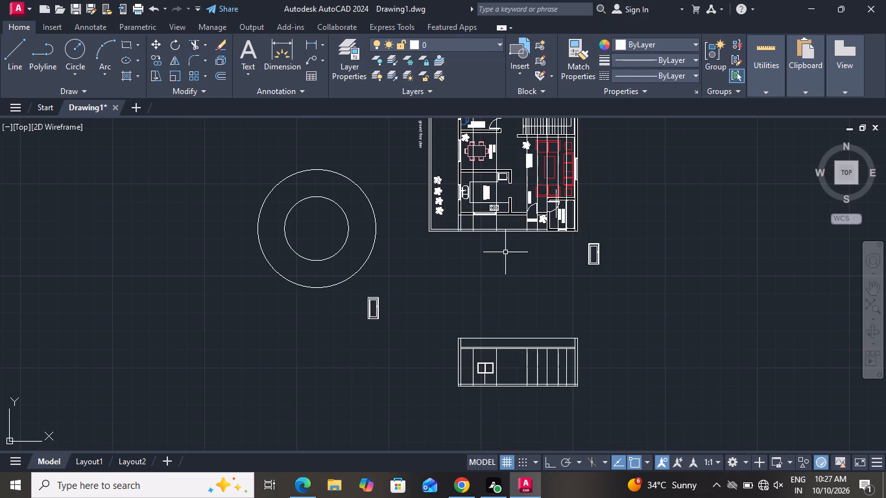
Move the new door block by its lower corner to the foot of the entrance opening's first projection line, on the elevation's floor line.
scroll(363, 329, "up", 2)
left_click_drag(413, 235, 411, 250)
left_click(339, 327)
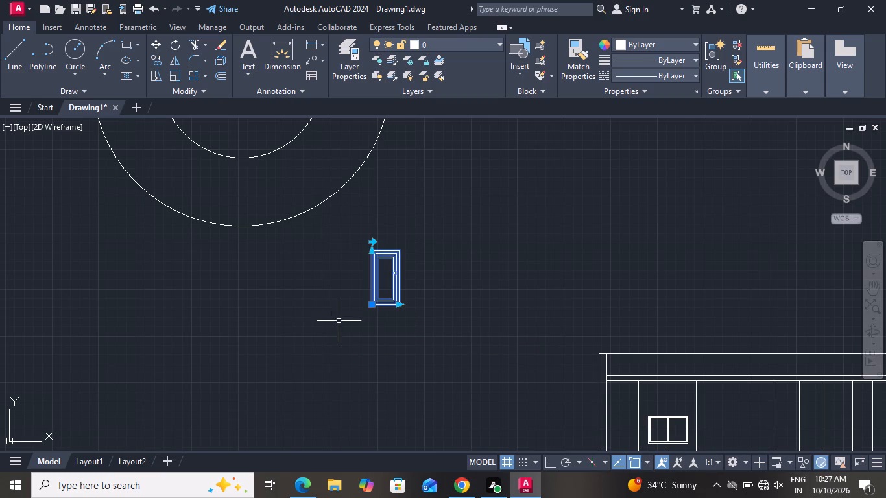
left_click(157, 46)
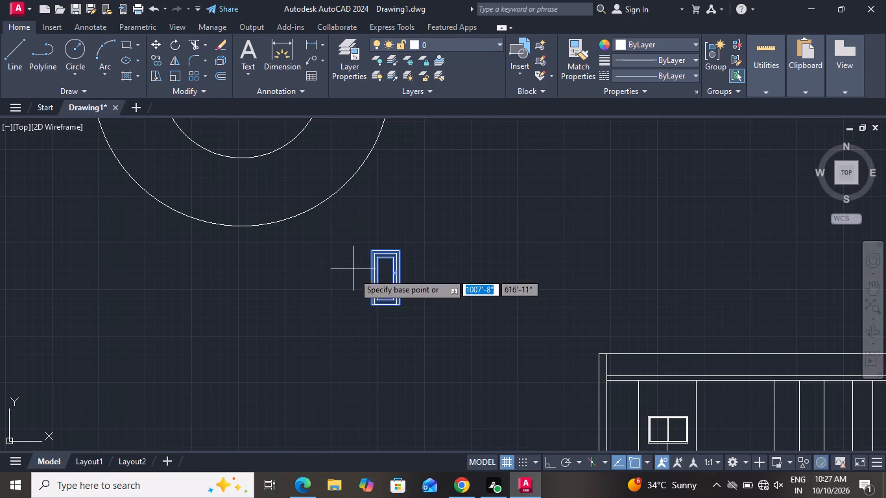
left_click(372, 305)
scroll(522, 244, "down", 3)
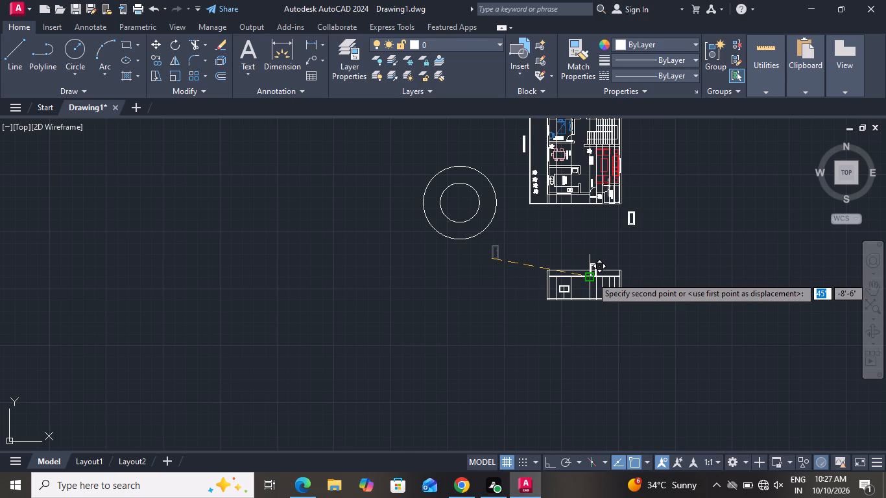
scroll(592, 278, "up", 1)
scroll(592, 278, "down", 1)
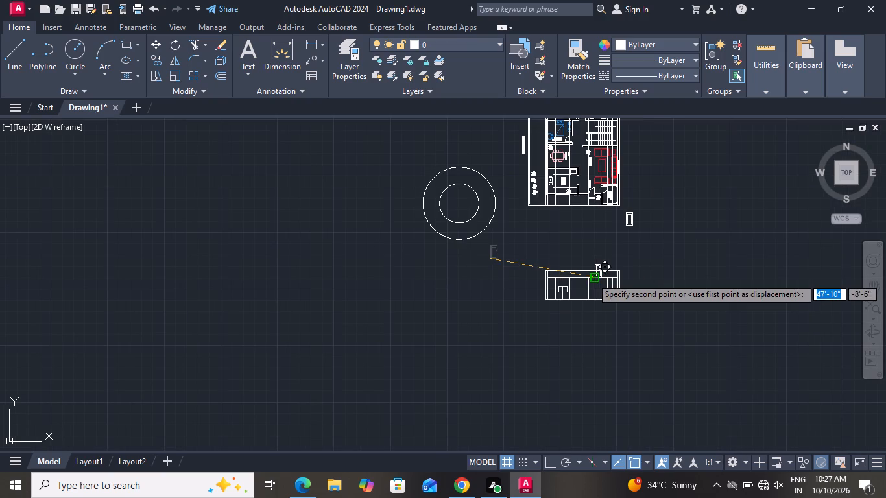
scroll(587, 285, "up", 3)
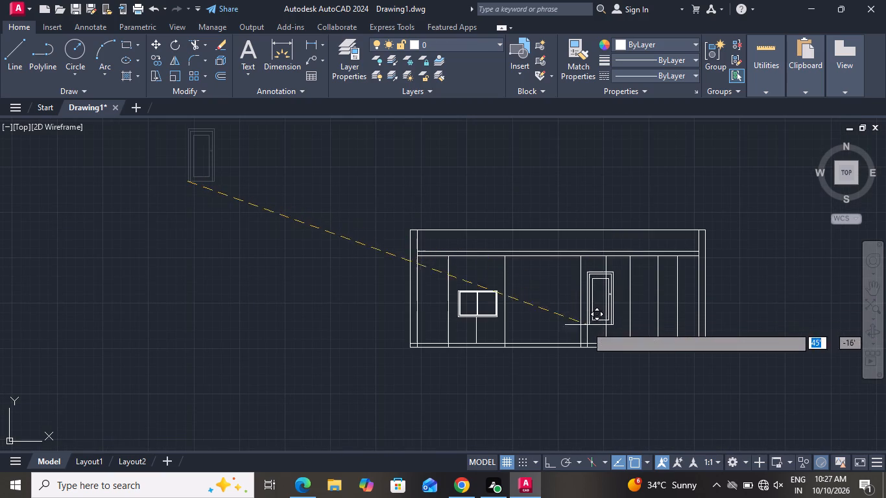
scroll(584, 338, "up", 1)
scroll(584, 340, "down", 1)
scroll(583, 342, "up", 1)
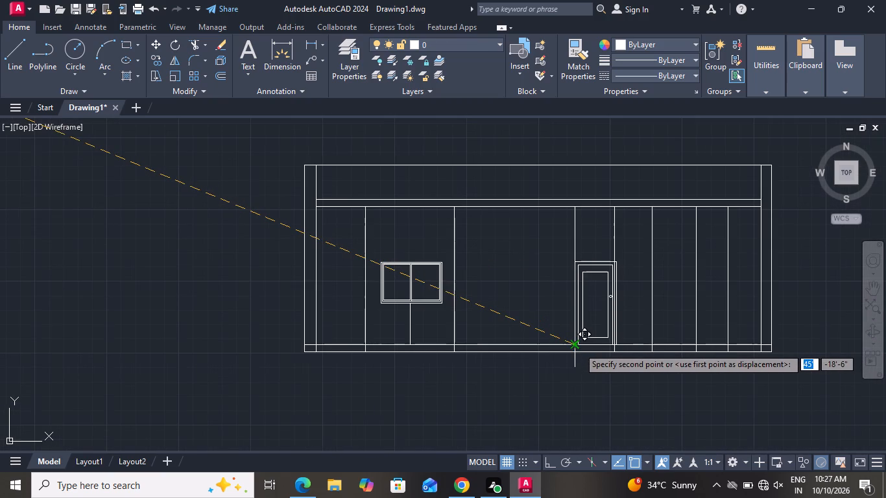
left_click(579, 348)
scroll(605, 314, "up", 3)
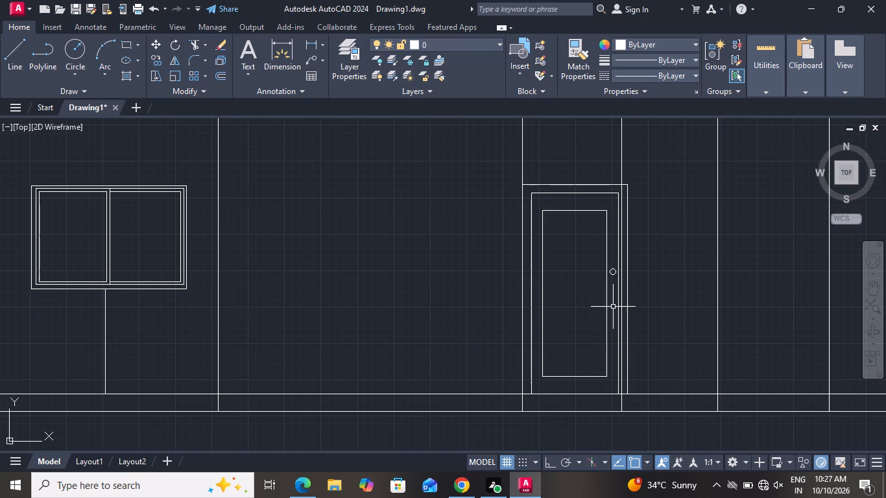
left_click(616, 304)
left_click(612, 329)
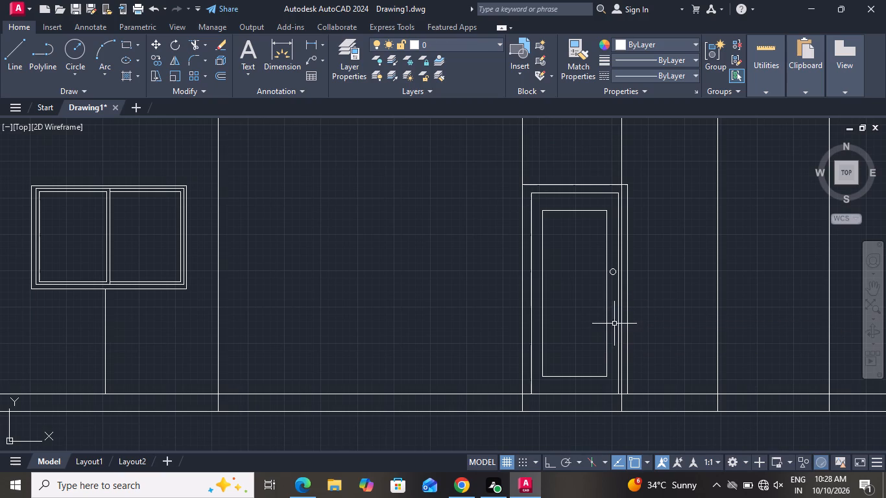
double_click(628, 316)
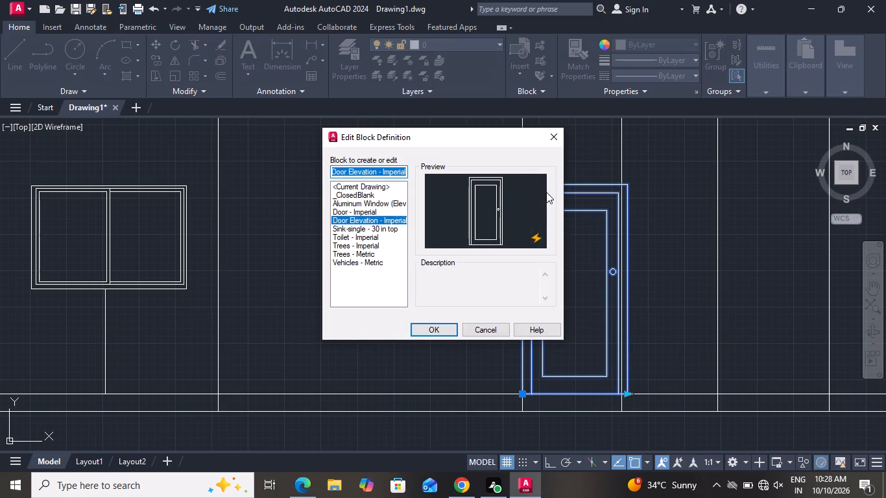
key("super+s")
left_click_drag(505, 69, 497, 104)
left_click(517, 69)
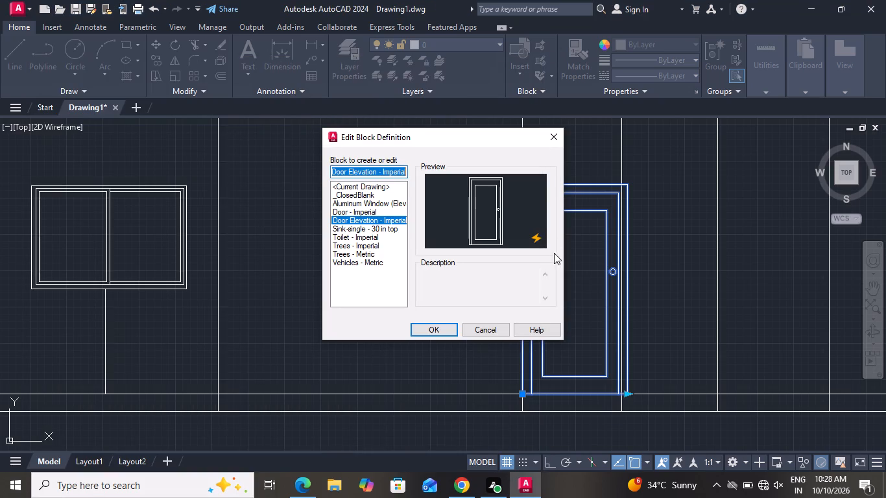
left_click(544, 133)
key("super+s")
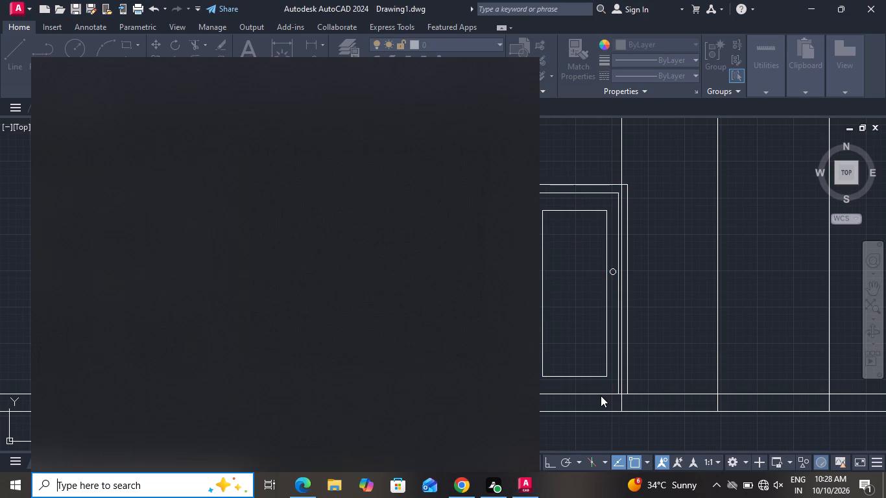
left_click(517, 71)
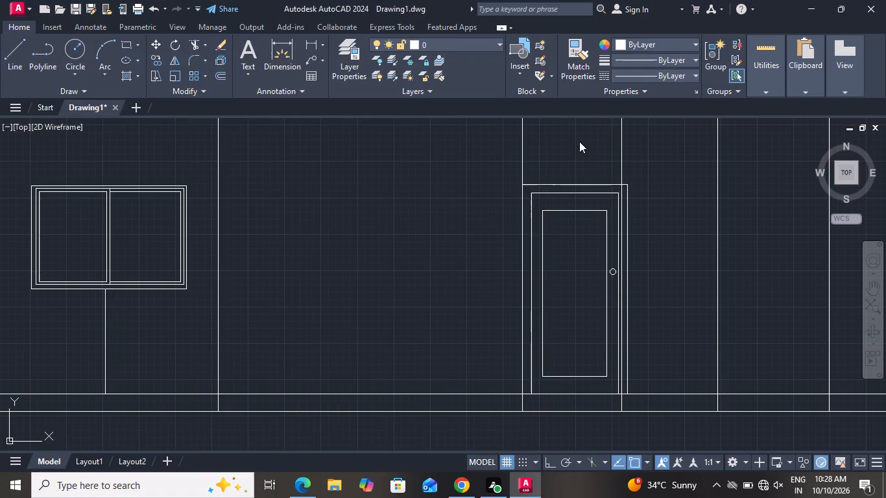
Narrow the door block in the elevation so it fits between the two projection lines of the entrance opening.
left_click(597, 376)
left_click(627, 392)
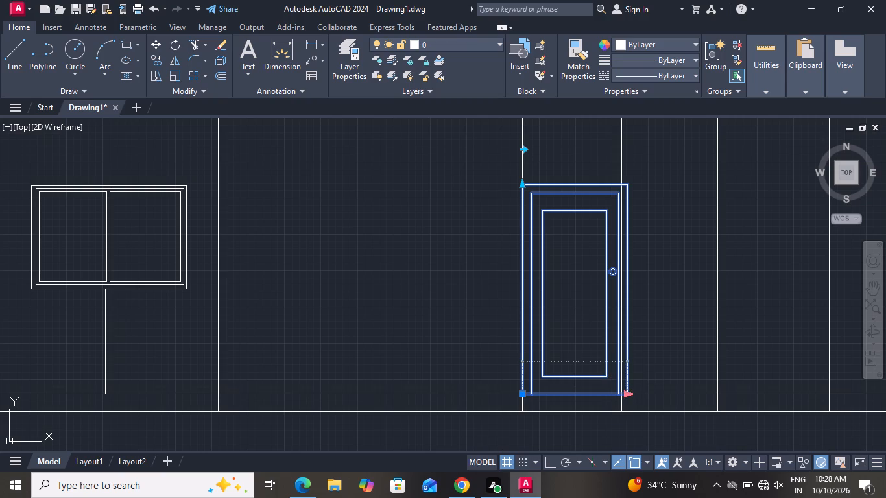
left_click(618, 394)
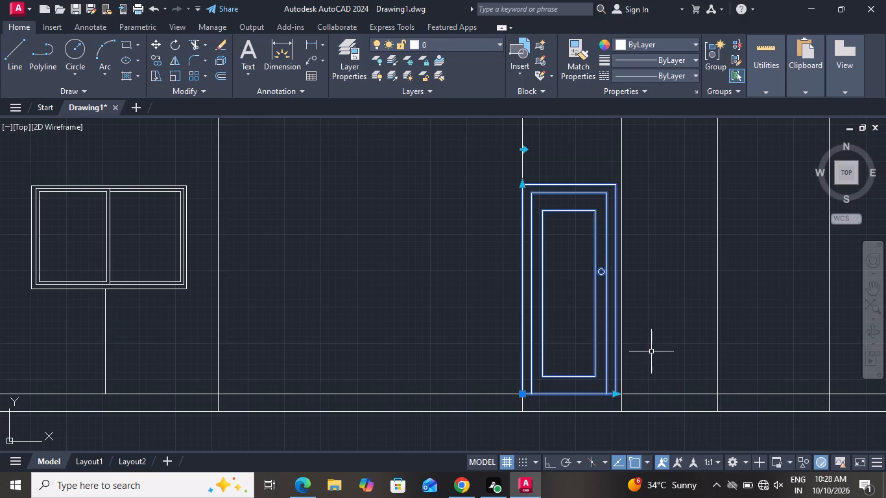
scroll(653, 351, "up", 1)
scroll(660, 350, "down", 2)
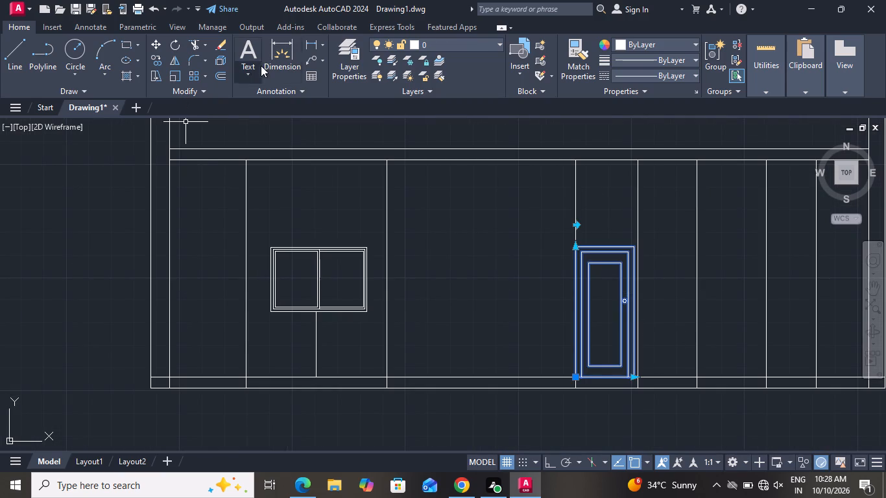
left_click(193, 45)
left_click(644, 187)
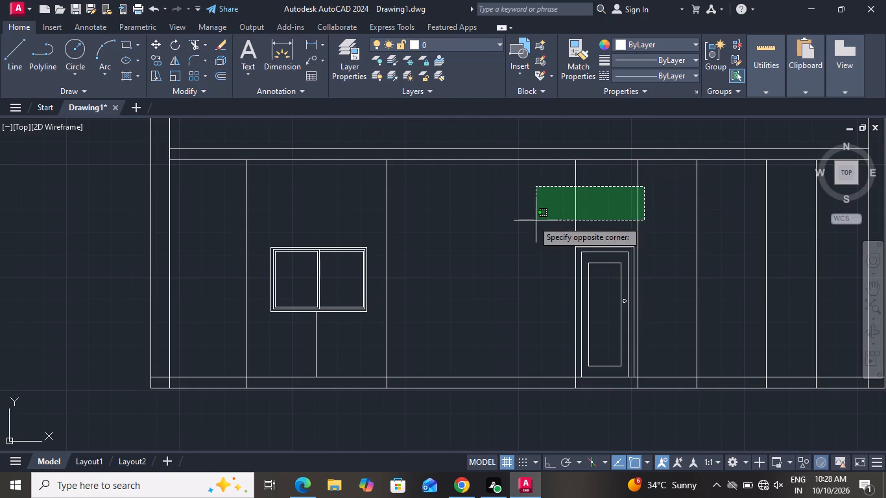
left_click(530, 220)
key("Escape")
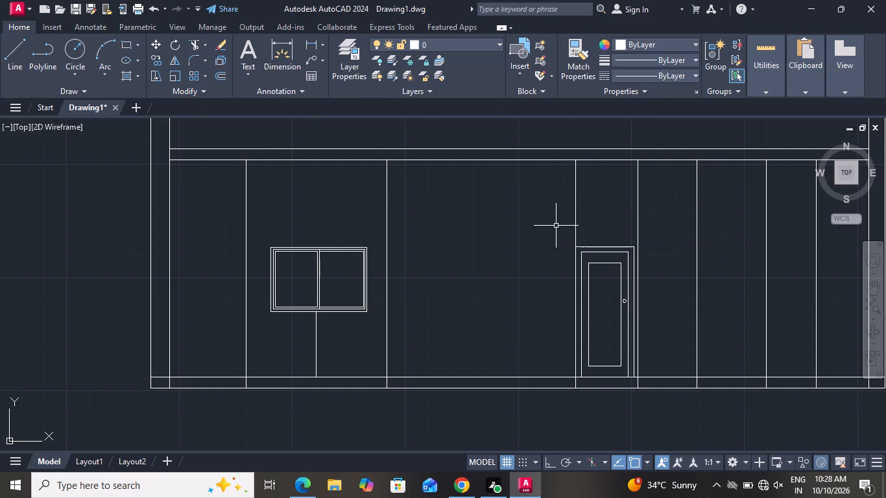
Trim away the entrance opening's two vertical projection lines above the door.
left_click(195, 45)
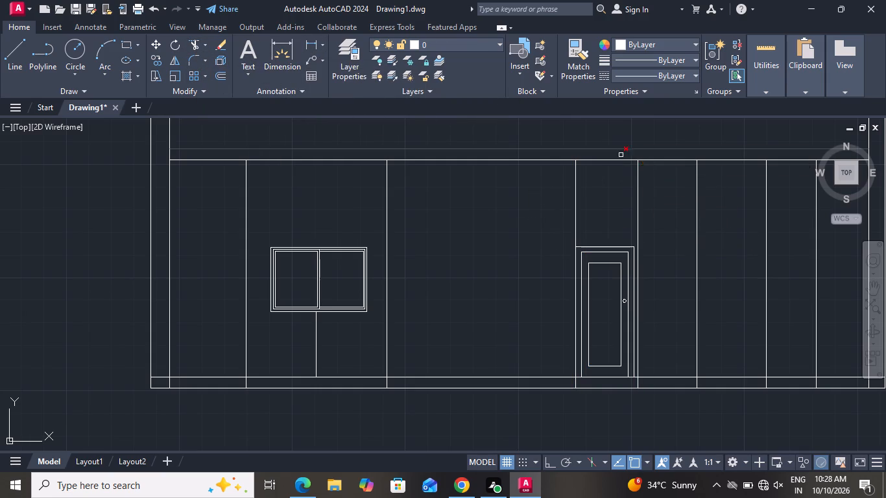
left_click(657, 195)
left_click(539, 219)
Trim away the vertical projection lines between the elevation's floor line and base line with one fence from the first wall to the opposite outer wall.
scroll(606, 213, "down", 1)
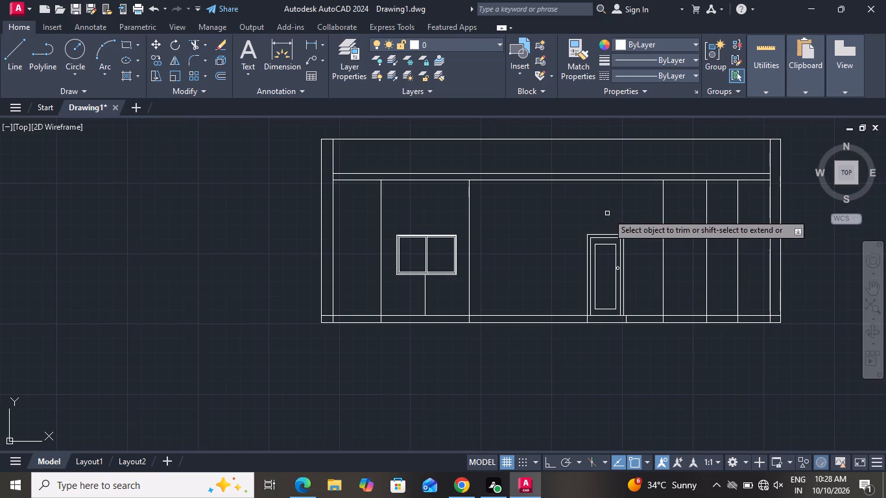
scroll(312, 312, "up", 3)
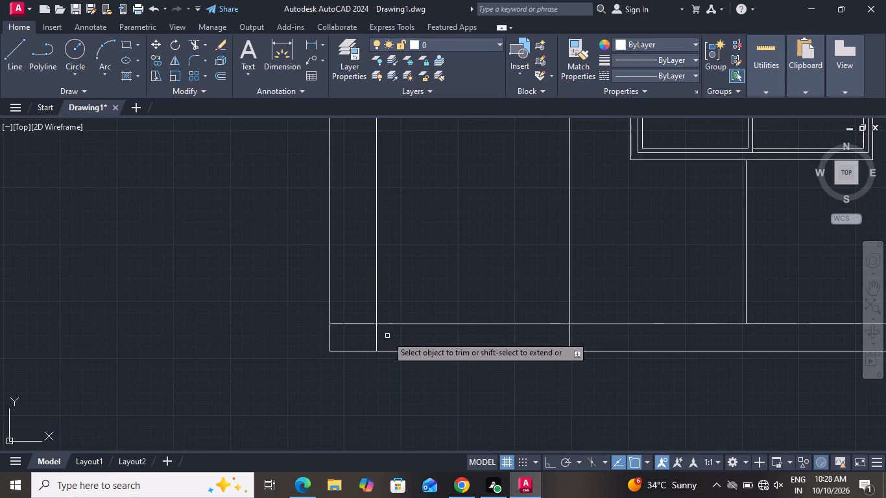
left_click(392, 333)
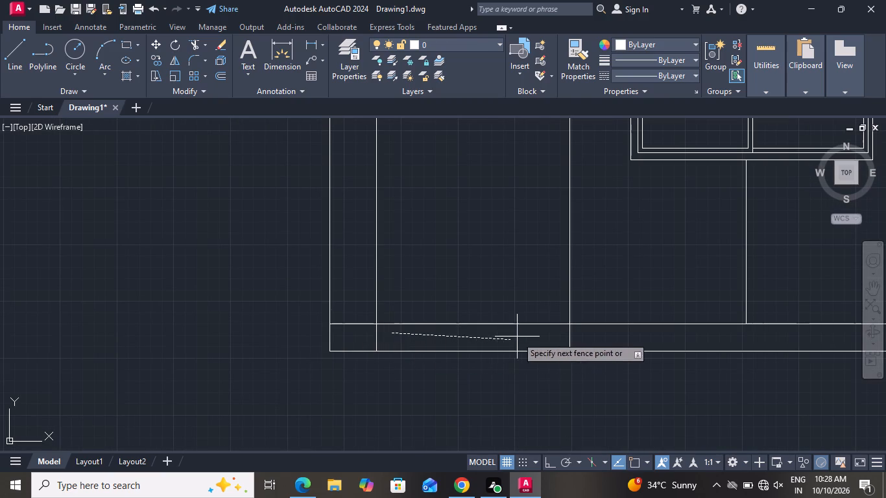
scroll(731, 333, "down", 3)
scroll(730, 335, "up", 1)
scroll(730, 335, "down", 1)
scroll(730, 337, "up", 1)
scroll(729, 338, "down", 1)
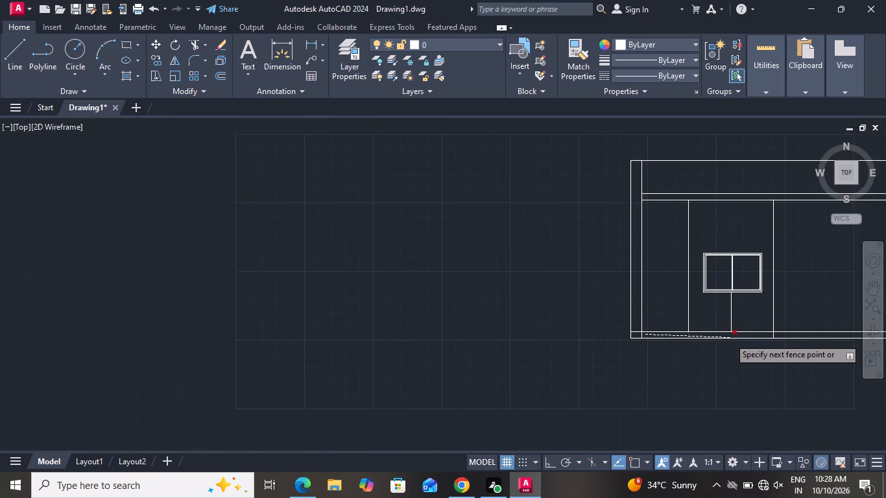
scroll(728, 339, "down", 2)
scroll(727, 340, "up", 1)
scroll(730, 340, "down", 1)
scroll(725, 343, "up", 1)
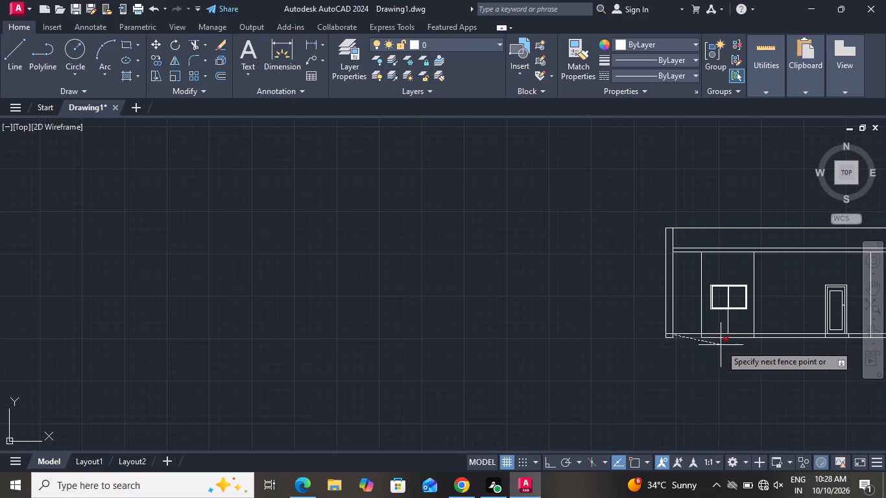
scroll(732, 344, "down", 1)
scroll(731, 344, "up", 1)
scroll(782, 339, "down", 4)
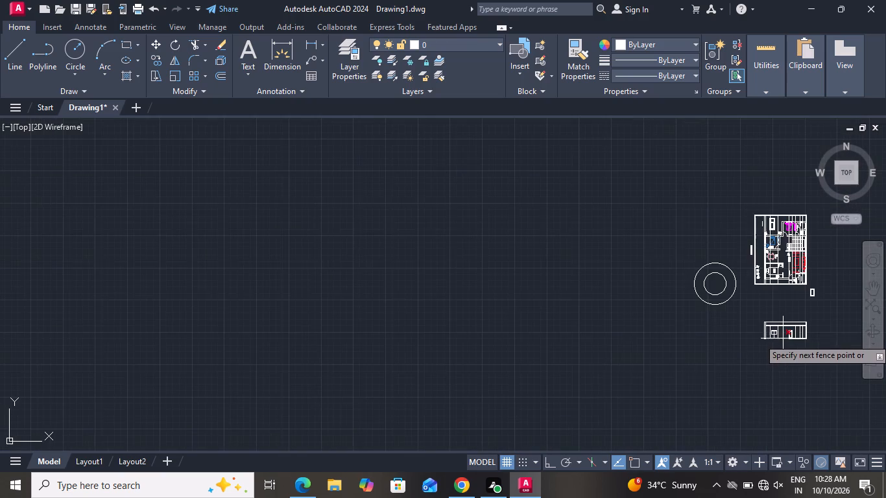
scroll(818, 336, "down", 1)
scroll(818, 336, "up", 7)
scroll(777, 333, "down", 1)
scroll(776, 333, "up", 1)
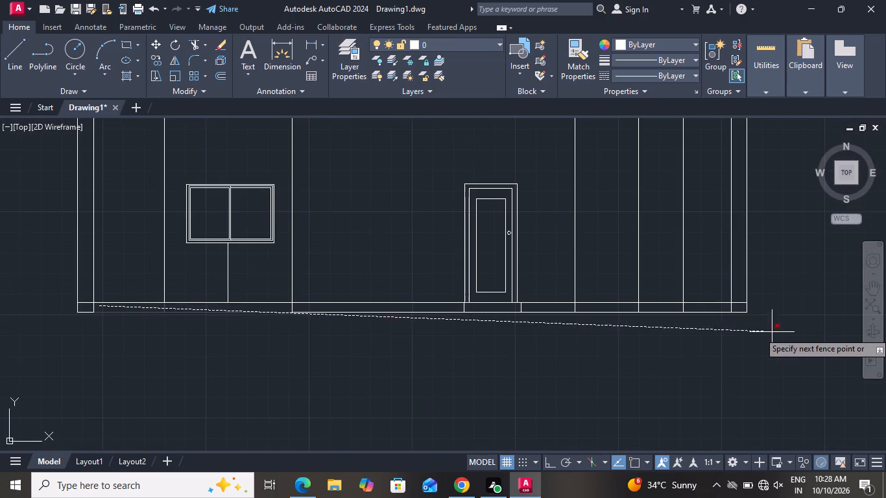
scroll(741, 316, "up", 3)
left_click(721, 293)
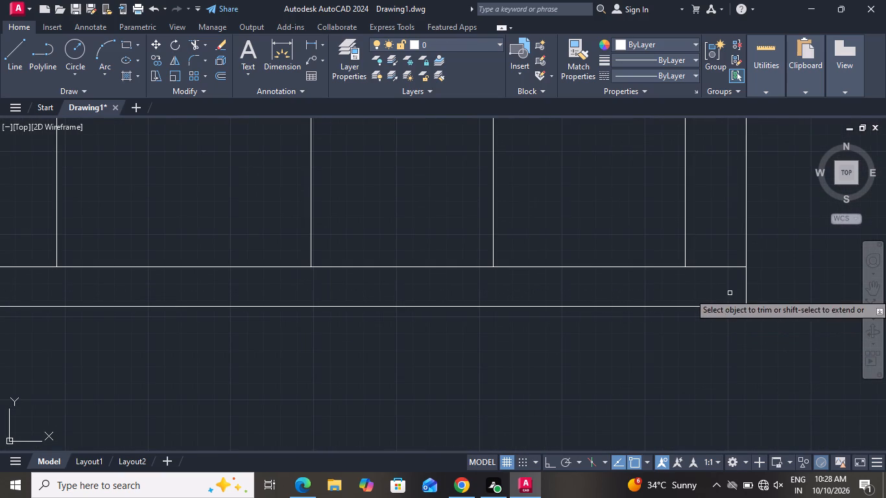
Trim away the short line under the elevation's window and the full-height projection lines on both sides of that window.
scroll(732, 296, "down", 5)
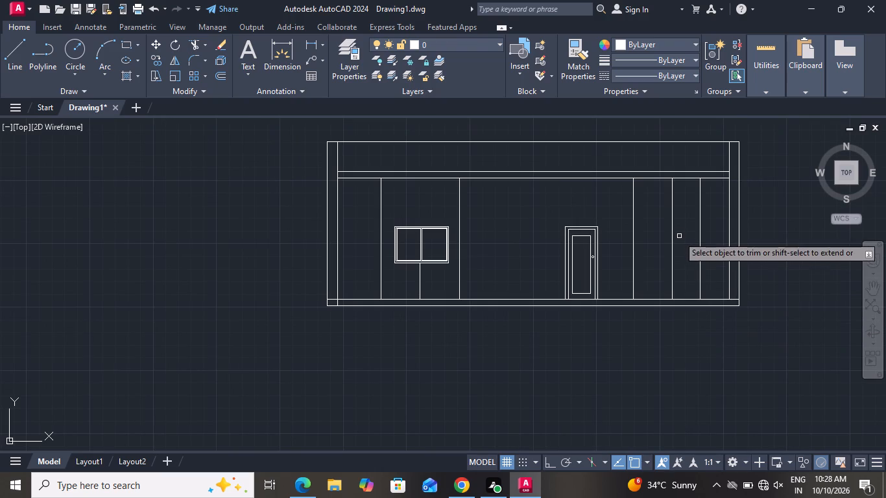
scroll(704, 305, "down", 1)
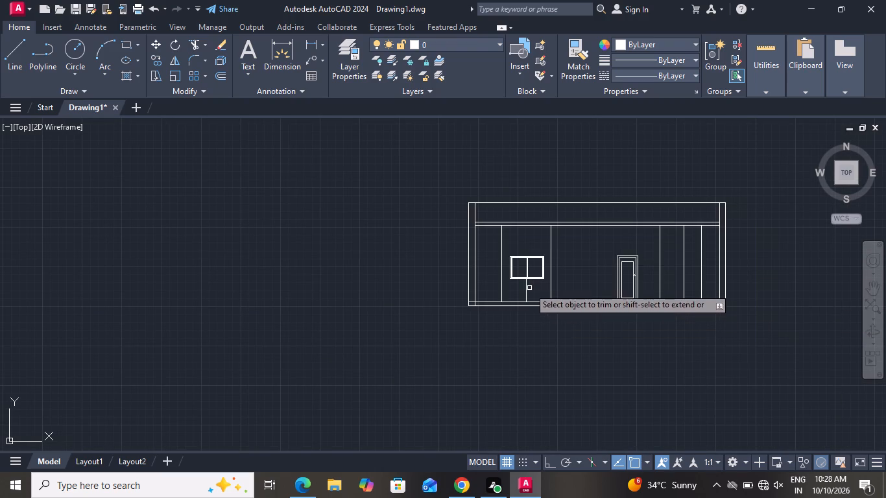
left_click(529, 288)
left_click(523, 295)
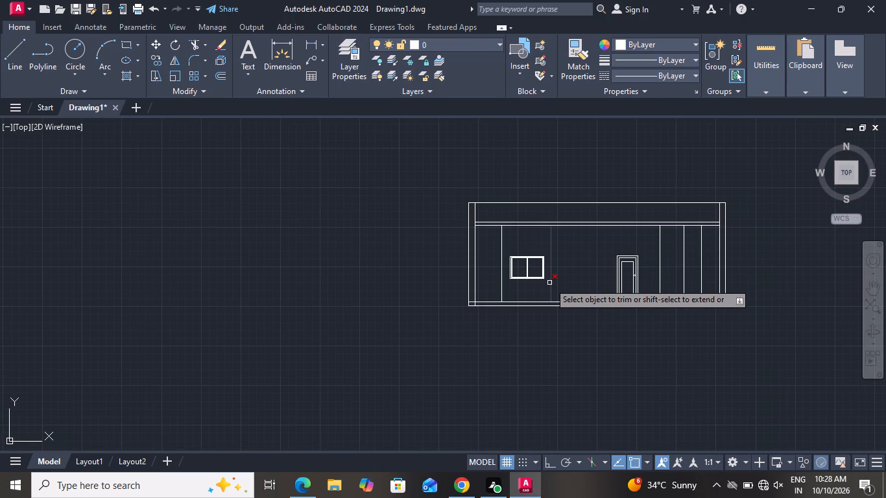
left_click(550, 282)
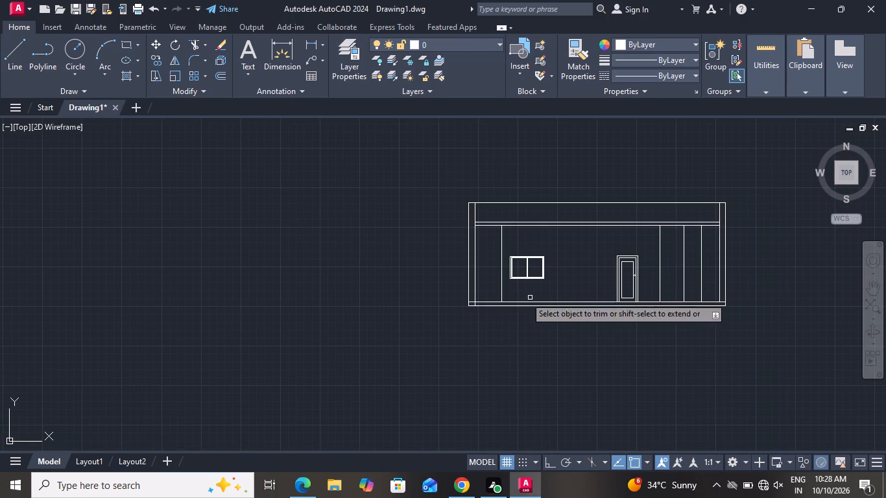
left_click(501, 290)
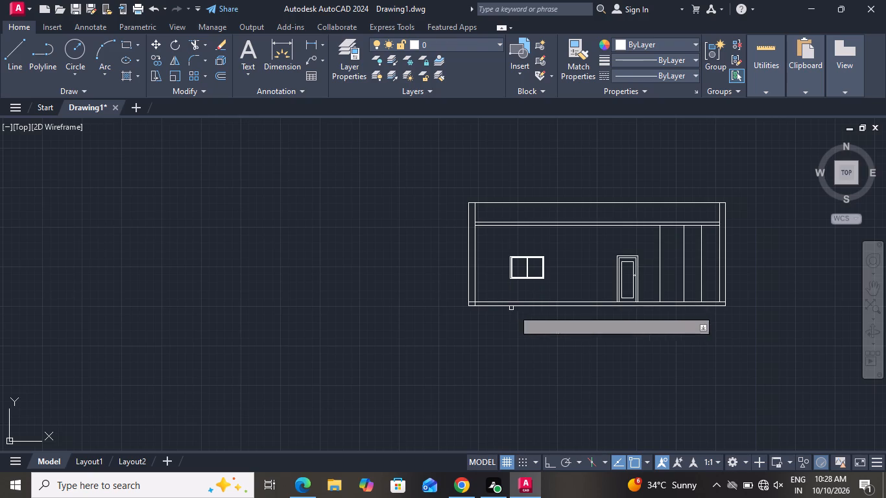
scroll(525, 322, "down", 2)
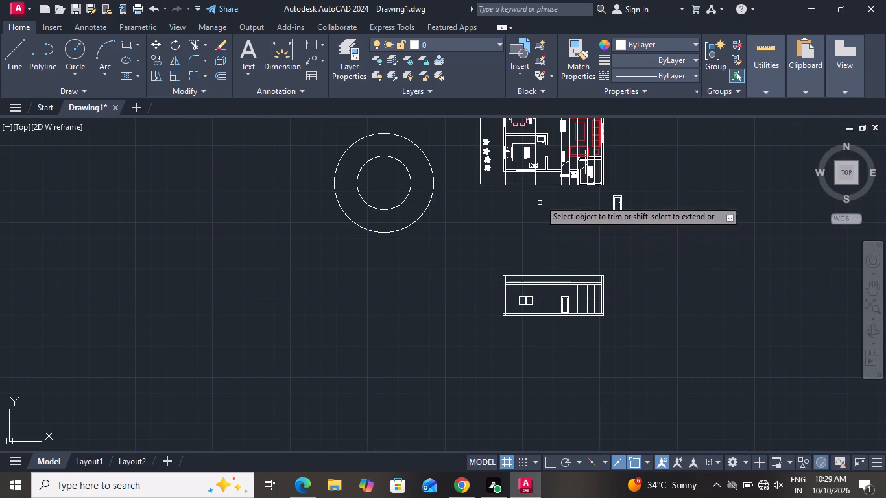
scroll(584, 174, "up", 3)
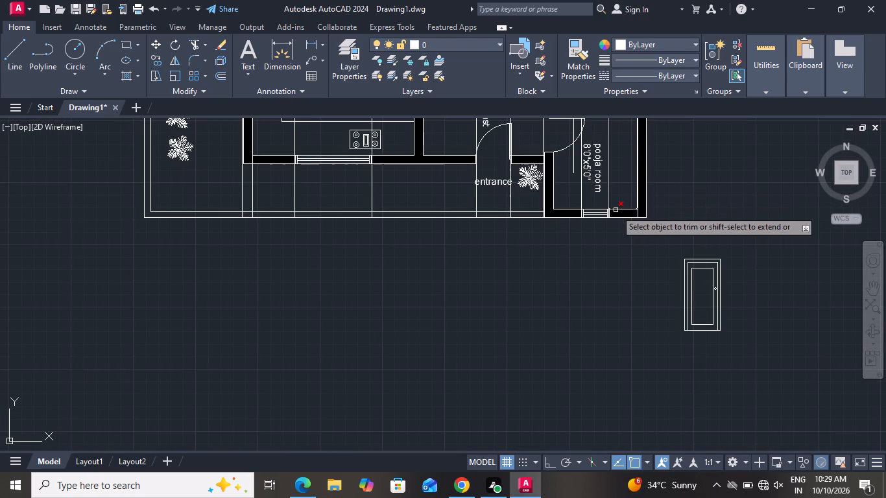
scroll(616, 210, "down", 2)
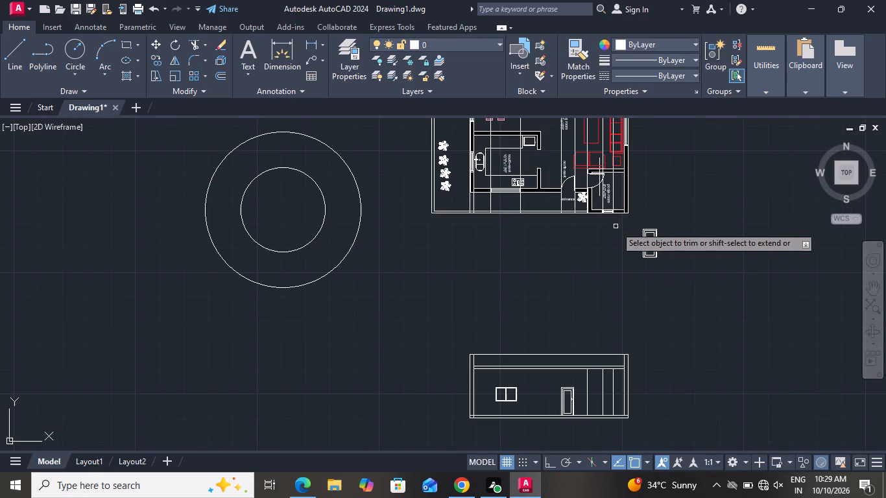
right_click(680, 359)
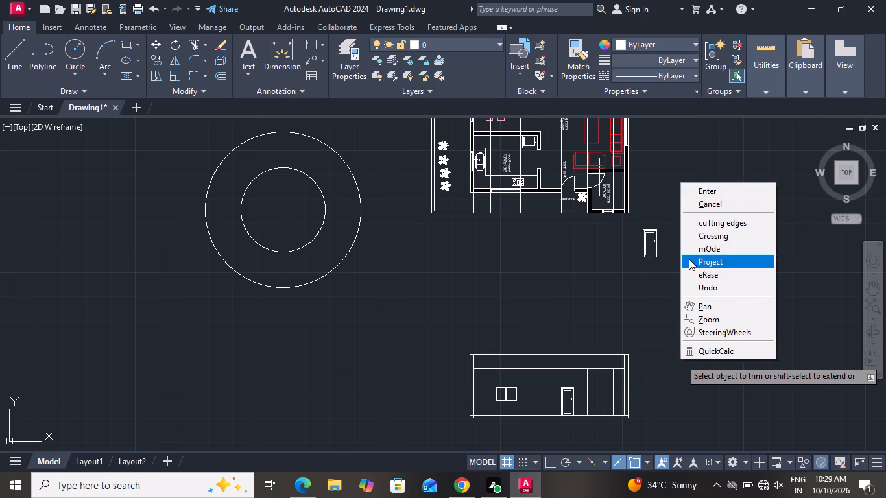
left_click(689, 201)
Draw a rectangle about 2'-11" high between the pooja room window's two projection lines, aligned with the existing window's head and sill.
scroll(627, 204, "up", 2)
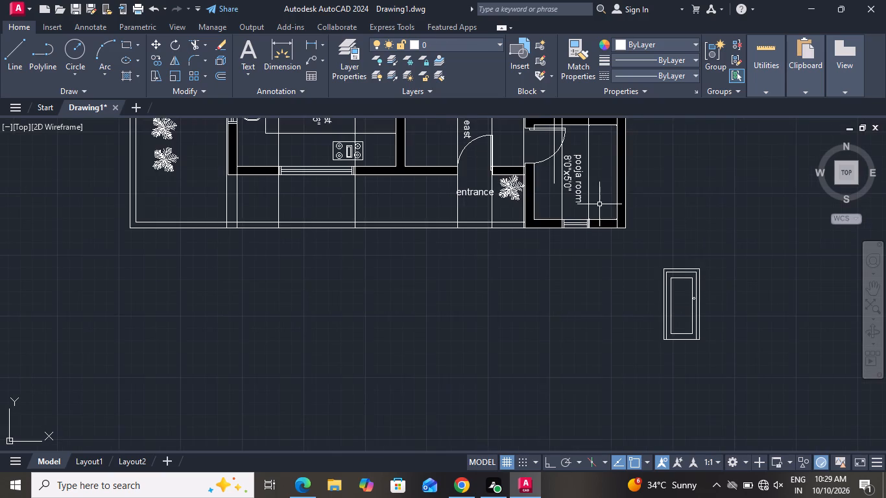
scroll(599, 205, "up", 1)
scroll(617, 252, "down", 2)
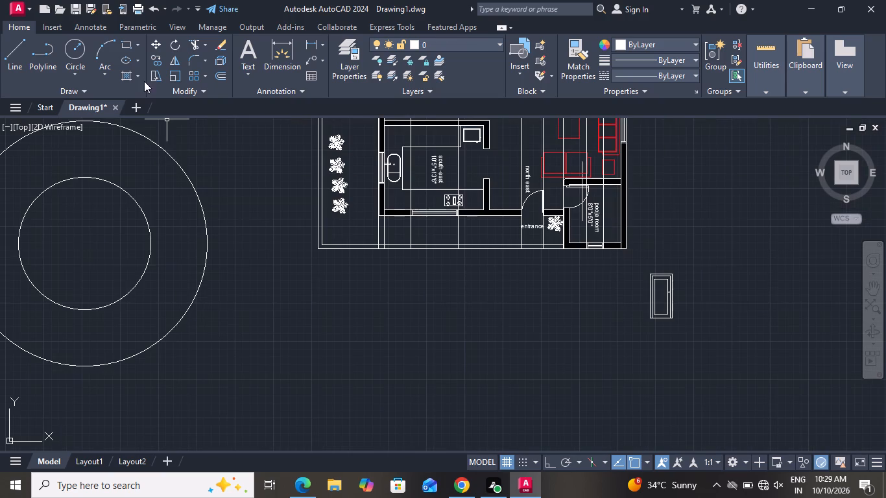
left_click(124, 47)
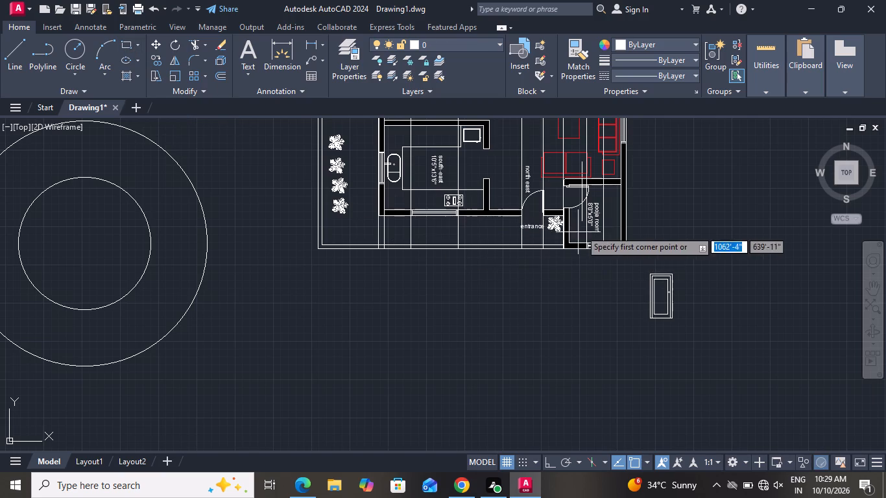
scroll(606, 222, "up", 3)
scroll(608, 230, "down", 3)
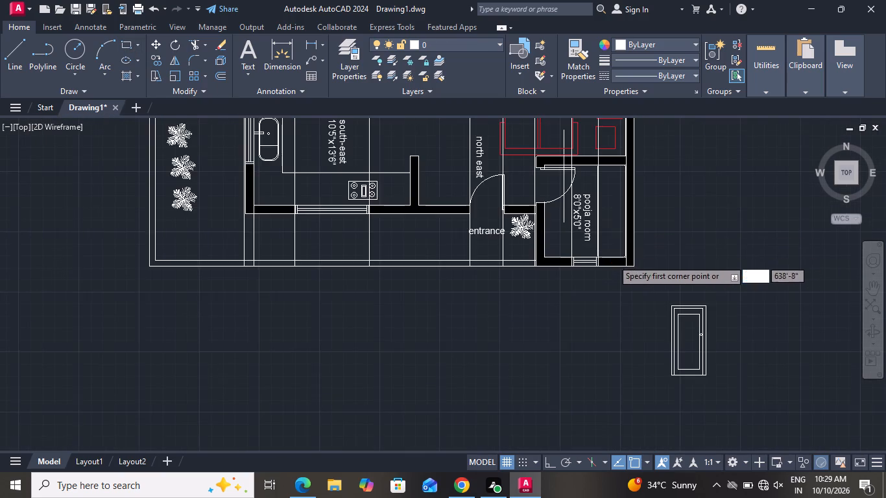
scroll(612, 260, "down", 2)
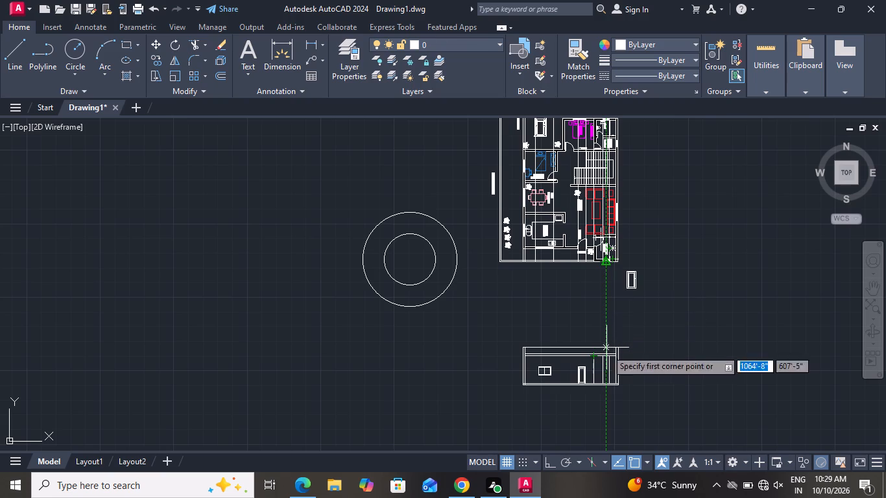
scroll(606, 373, "up", 3)
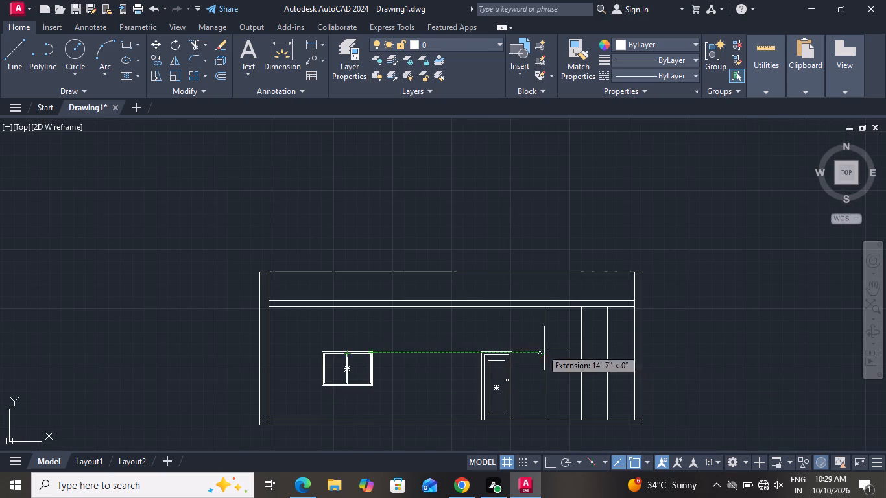
left_click(581, 349)
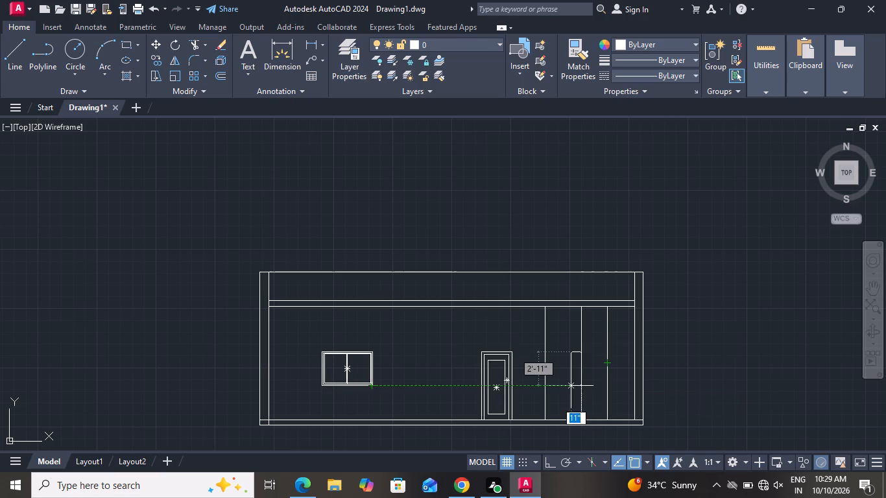
left_click(607, 385)
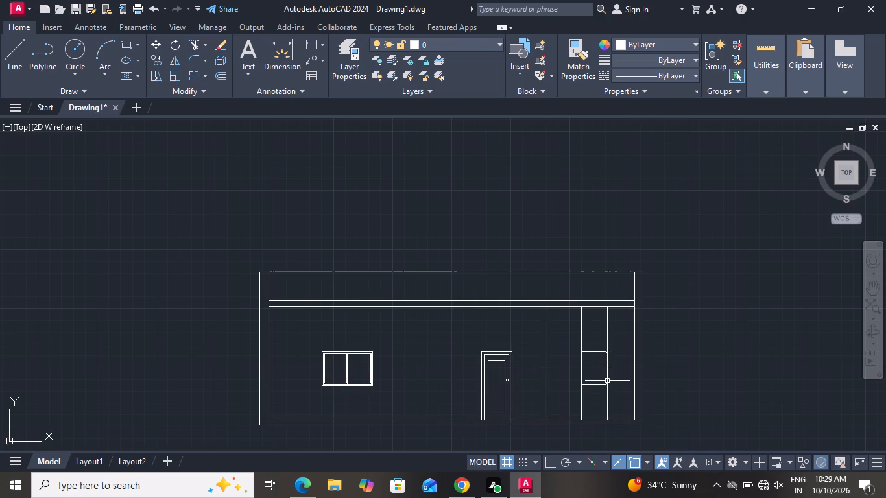
Offset the new window rectangle 1" inward to form its frame.
scroll(607, 363, "up", 1)
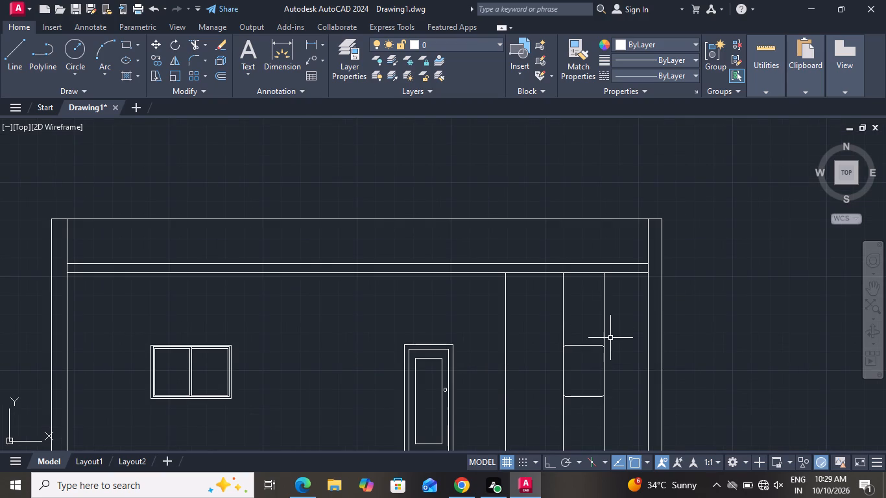
key("o")
key("space")
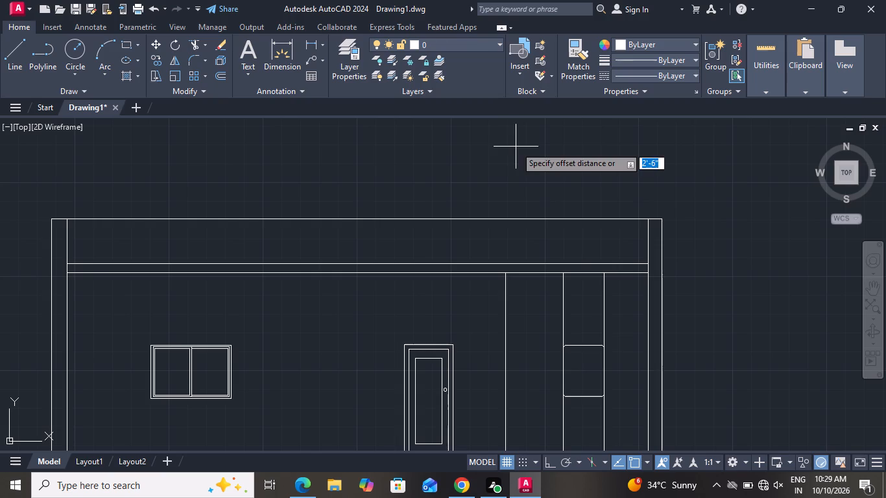
key("1")
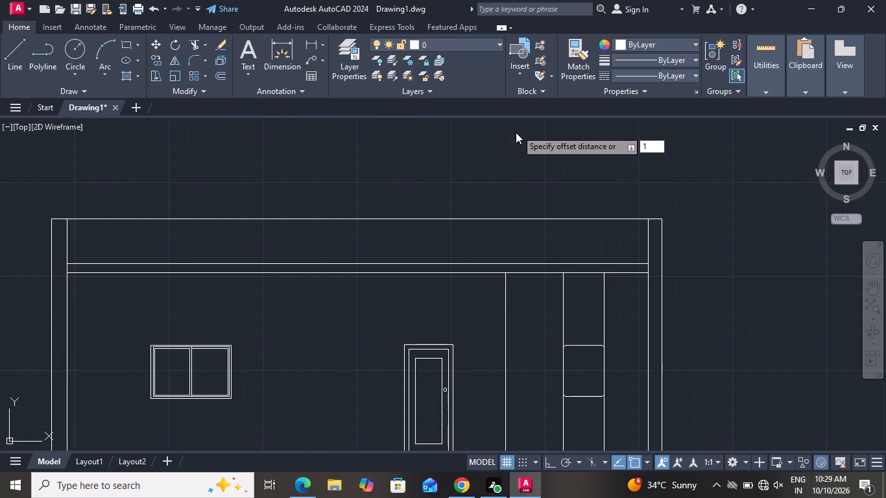
key("shift+quotedbl")
key("Return")
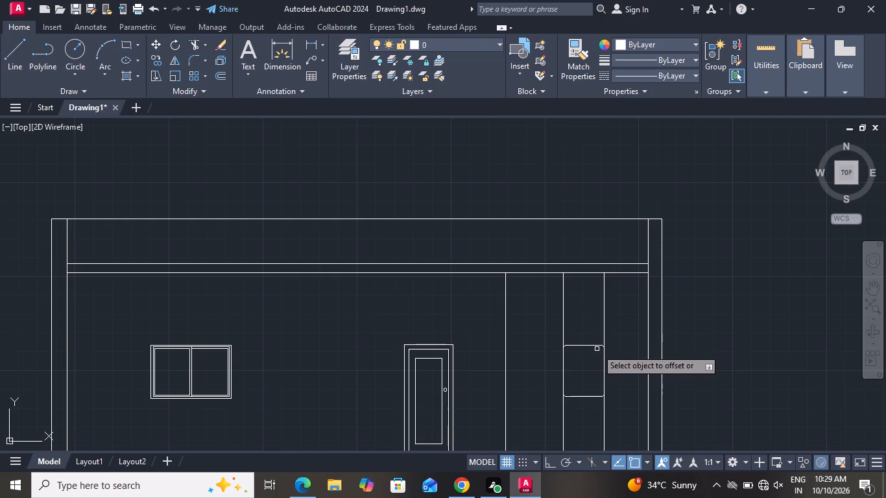
left_click(592, 345)
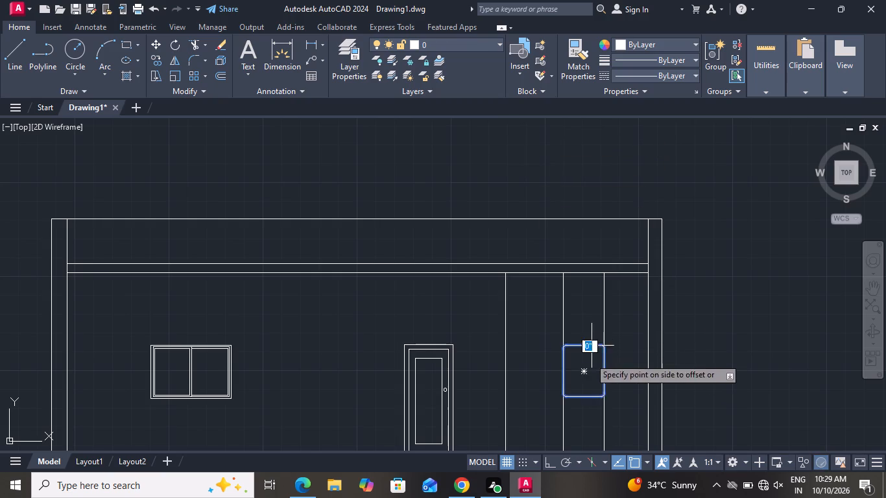
left_click(586, 367)
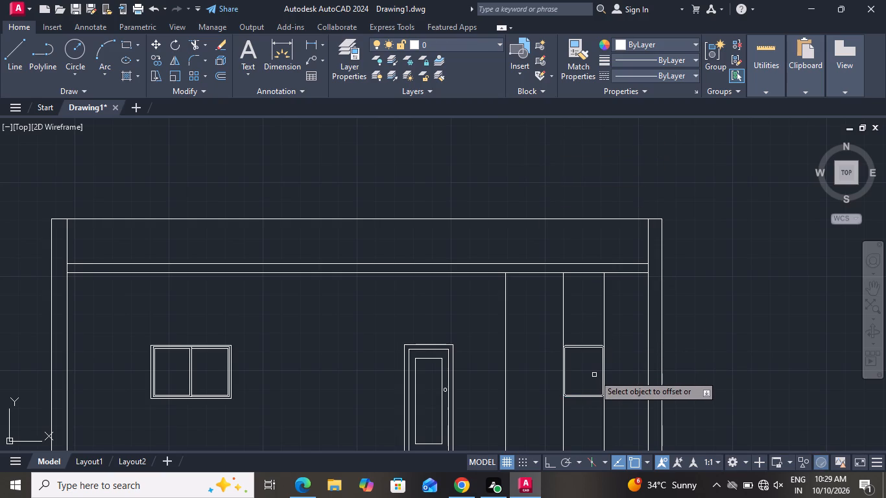
right_click(594, 375)
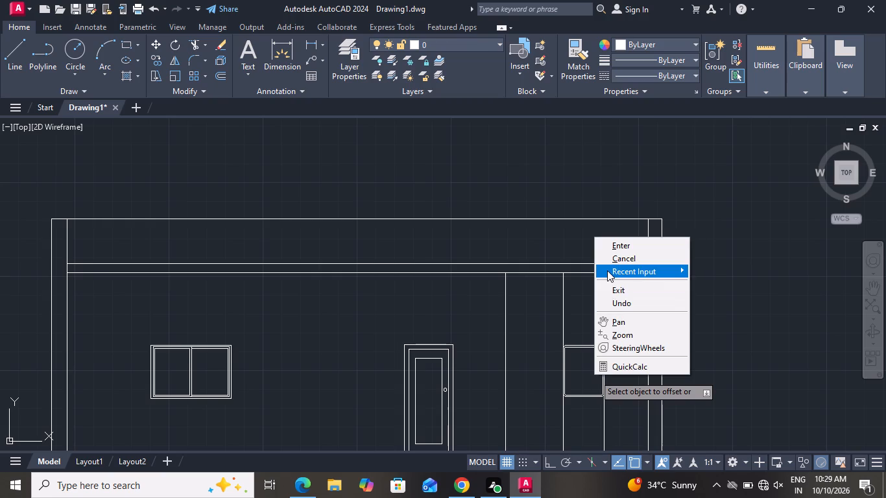
left_click(607, 261)
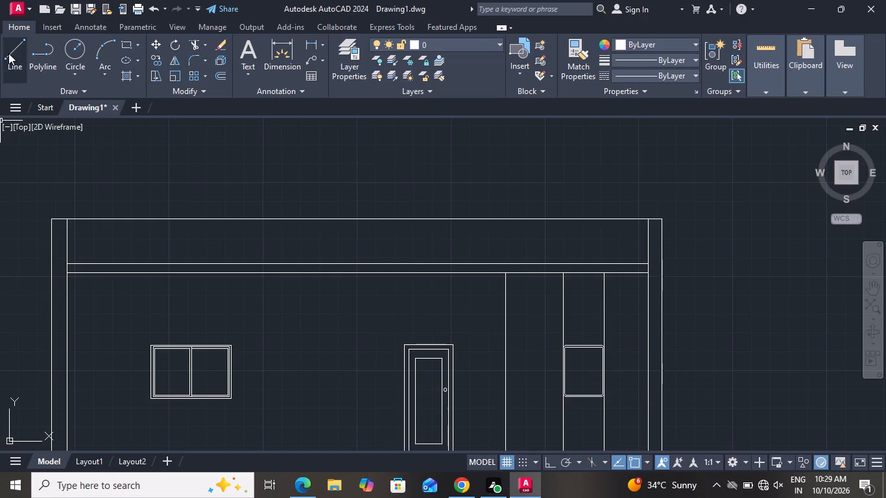
Draw a horizontal line about 2'-1" long across the middle of the pooja room window's inner frame in the elevation.
left_click(8, 53)
scroll(579, 383, "up", 2)
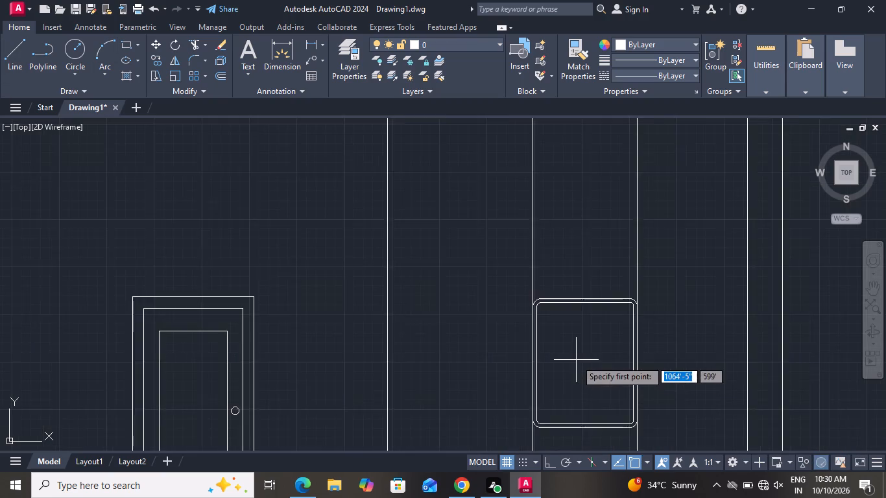
scroll(576, 360, "up", 1)
left_click_drag(513, 368, 531, 367)
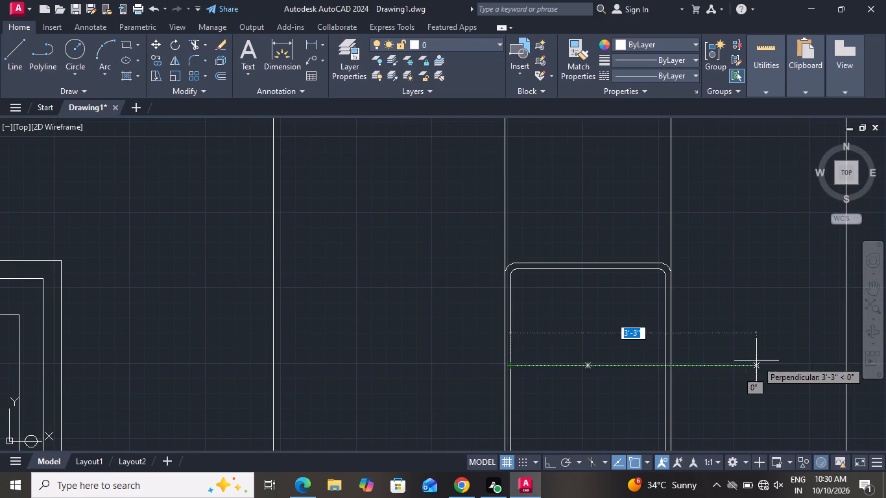
left_click(663, 368)
right_click(661, 368)
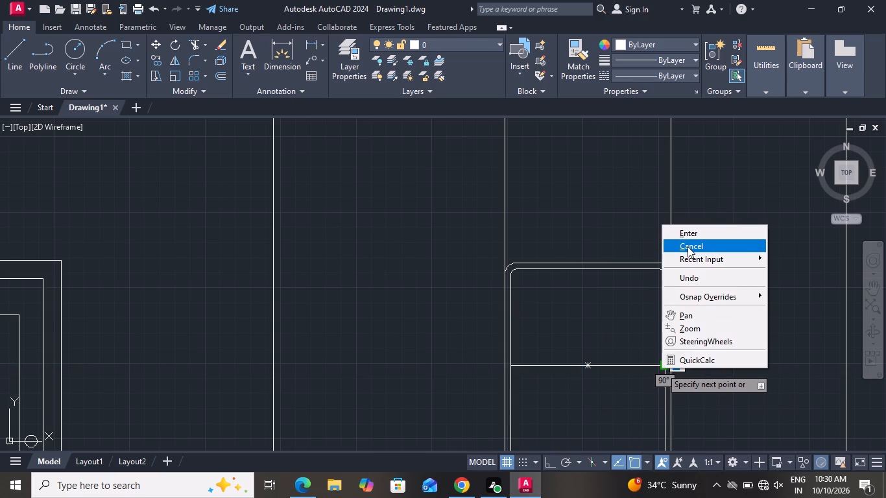
left_click(688, 246)
Offset the window's horizontal centre line 2" both upward and downward.
key("o")
key("space")
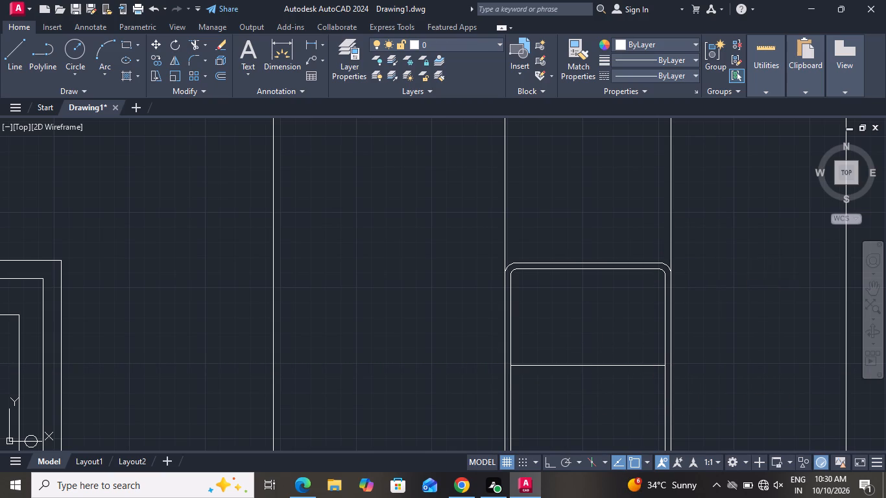
key("2")
key("shift+quotedbl")
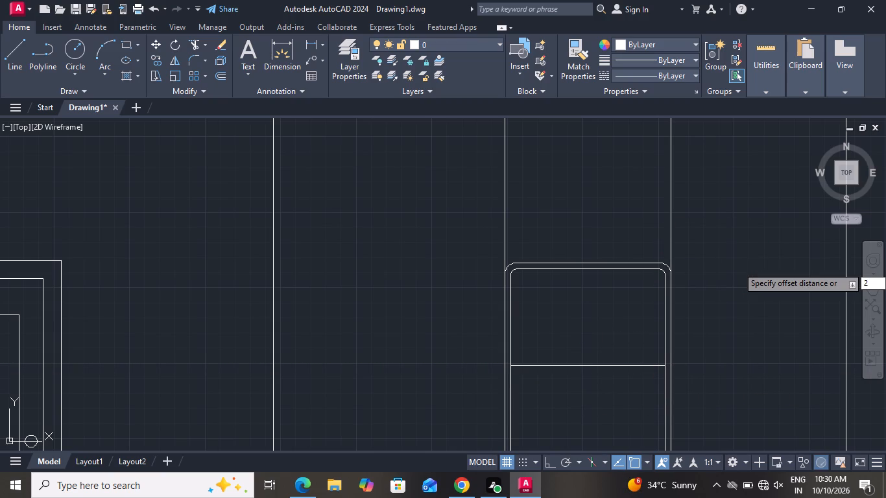
key("Return")
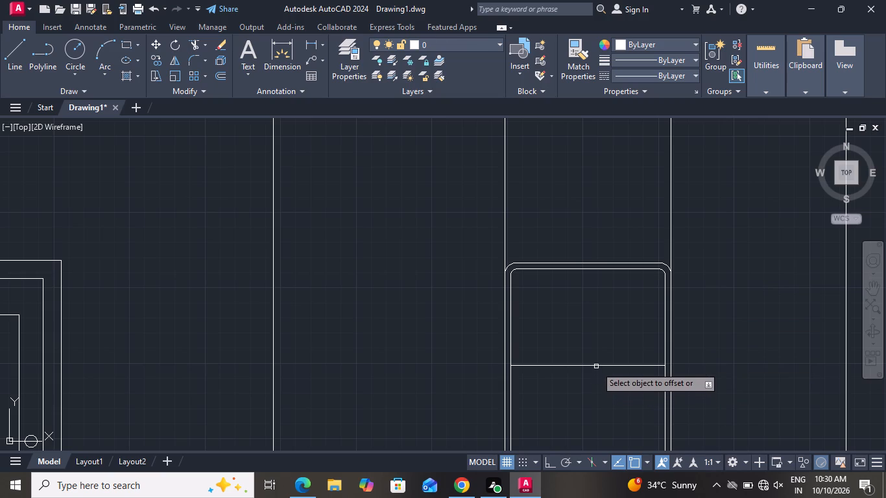
left_click(596, 366)
left_click(602, 397)
left_click(600, 366)
left_click(593, 337)
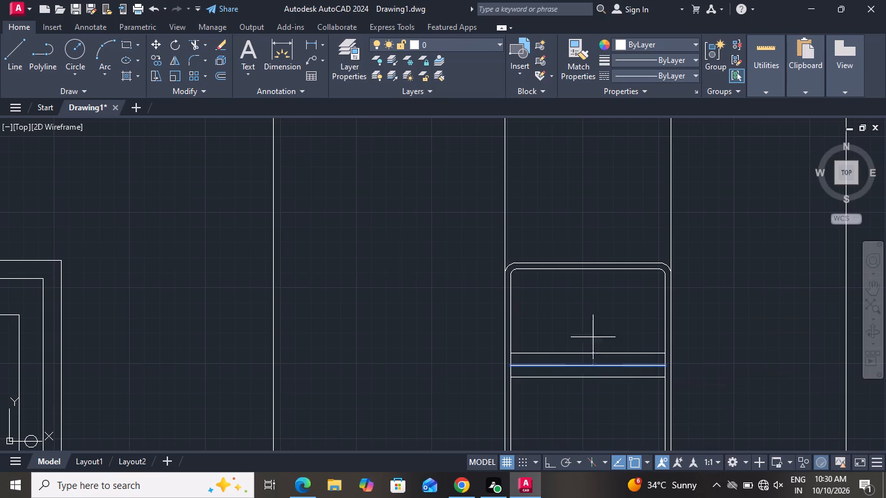
scroll(685, 330, "down", 4)
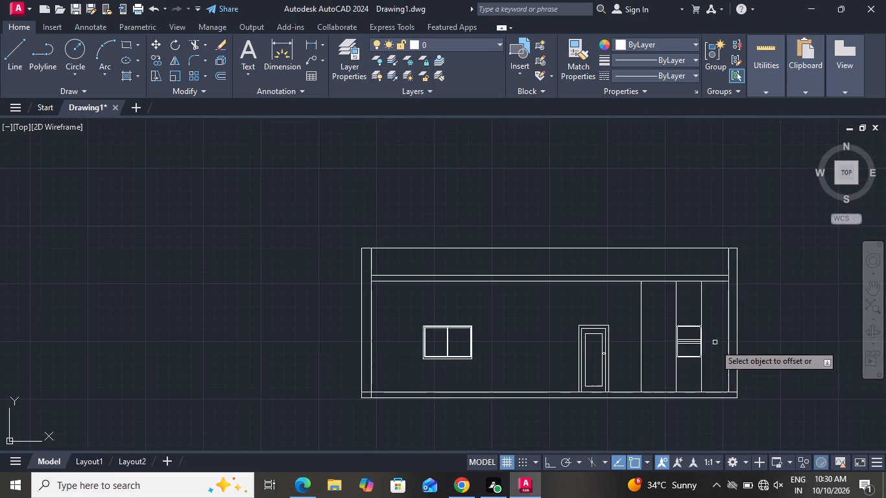
scroll(692, 335, "up", 4)
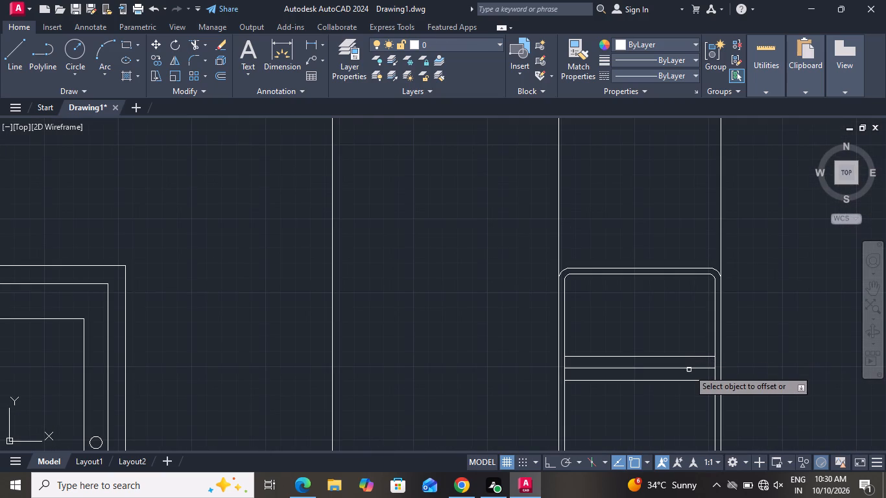
key("Escape")
Delete the original centre line between the two offset lines in the pooja room window.
left_click(687, 367)
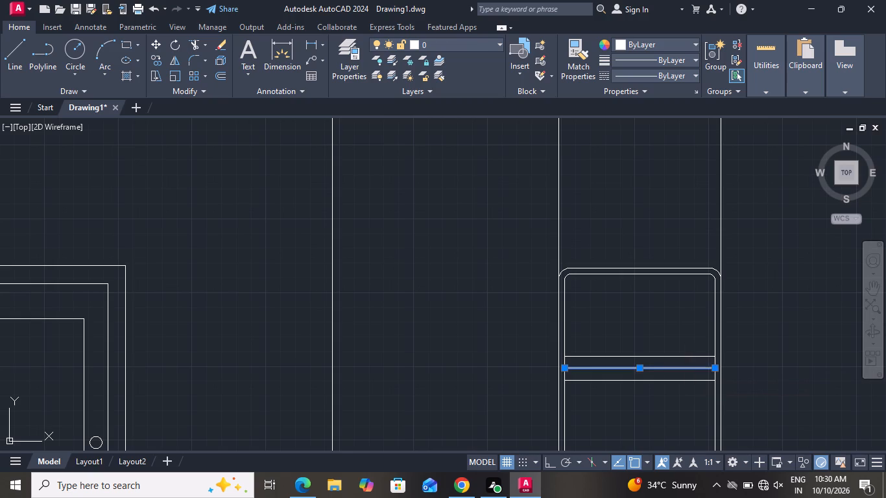
key("Delete")
Delete the two large concentric circles beside the floor plan.
scroll(689, 362, "down", 1)
scroll(690, 361, "up", 1)
scroll(723, 363, "down", 2)
scroll(791, 375, "down", 1)
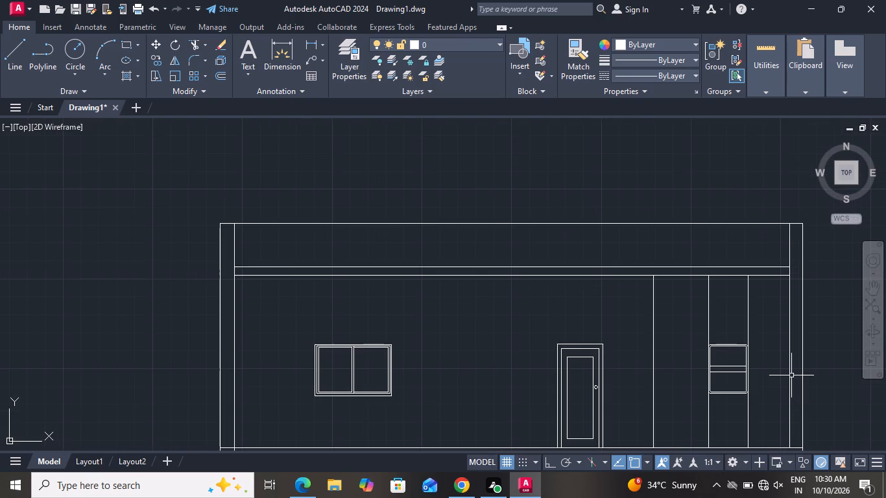
scroll(761, 339, "up", 1)
scroll(761, 339, "down", 1)
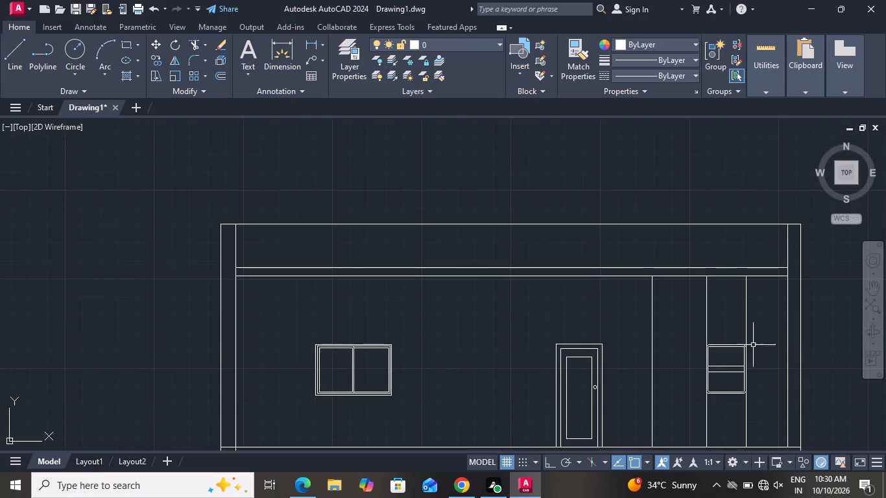
scroll(747, 367, "down", 3)
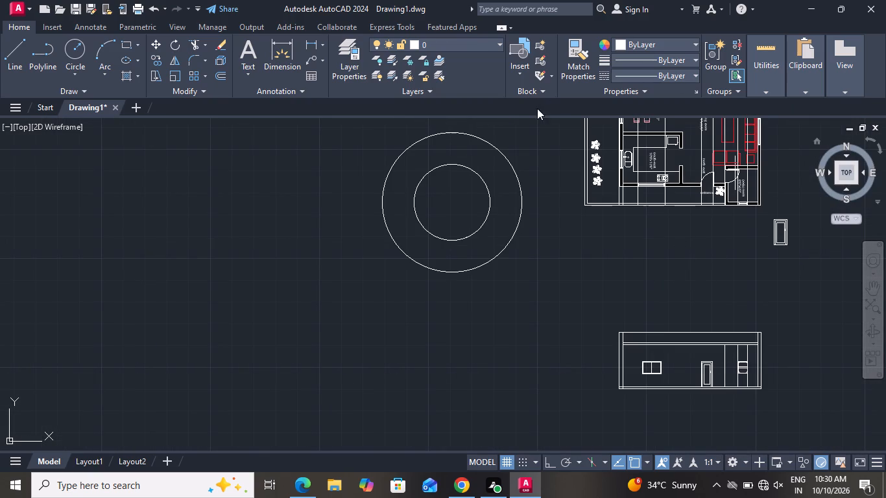
left_click_drag(547, 148, 508, 186)
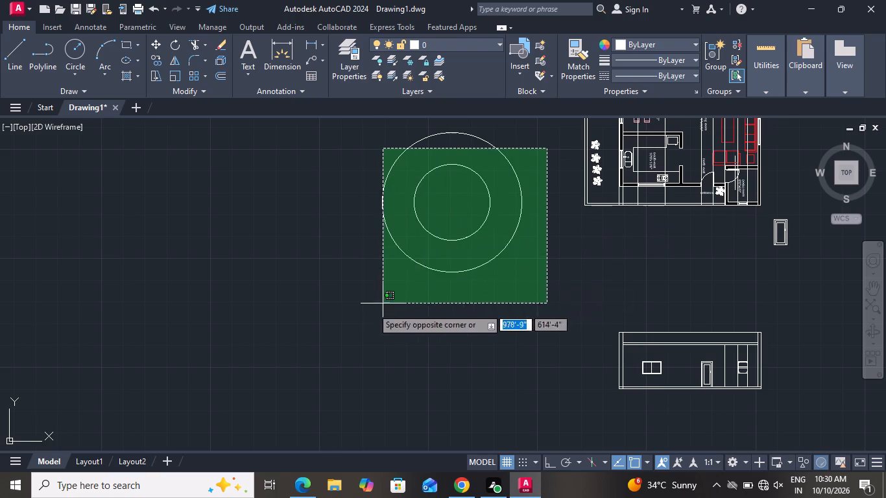
left_click(372, 308)
key("Delete")
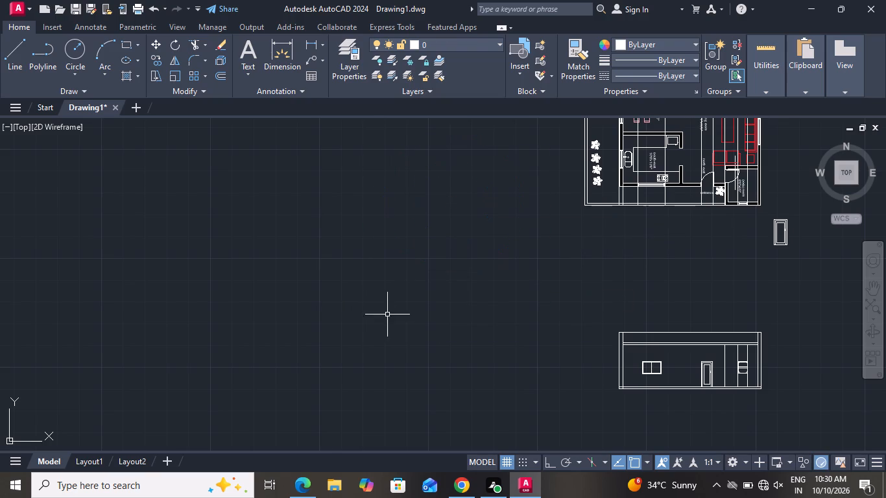
Trim away the pair of vertical projection lines above and below the pooja room window in the elevation.
left_click(193, 43)
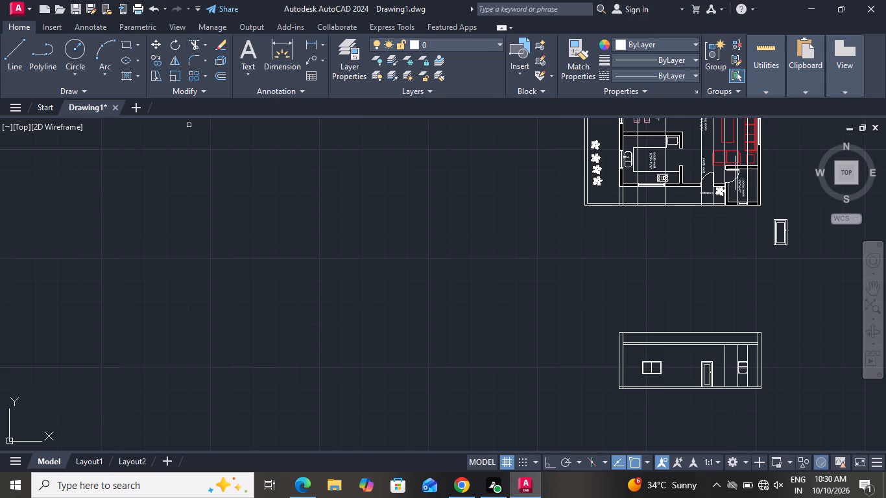
scroll(760, 372, "up", 3)
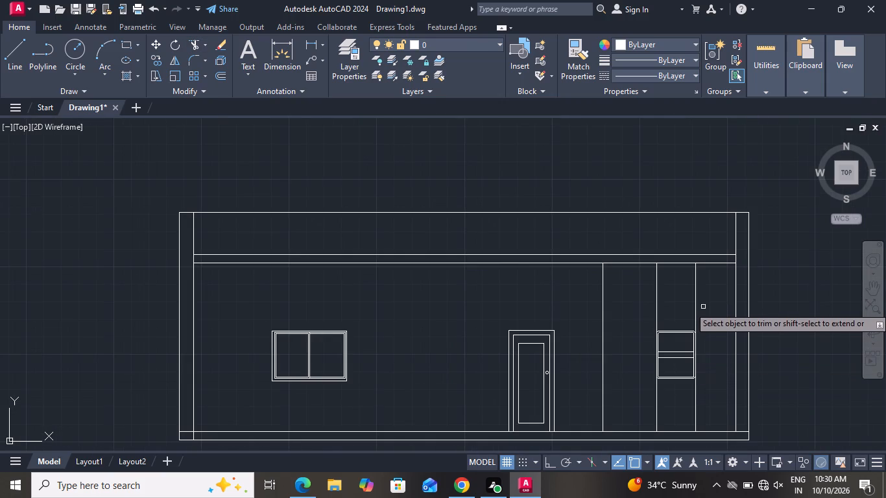
left_click(703, 307)
left_click_drag(650, 319, 665, 315)
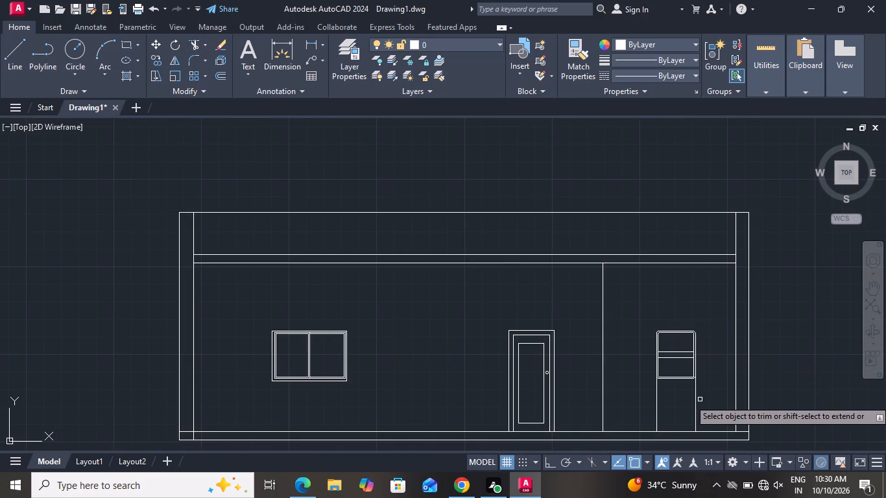
left_click(699, 397)
left_click(630, 404)
Examine the floor plan around the pooja room and entrance against the elevation, and end trimming.
scroll(653, 398, "down", 1)
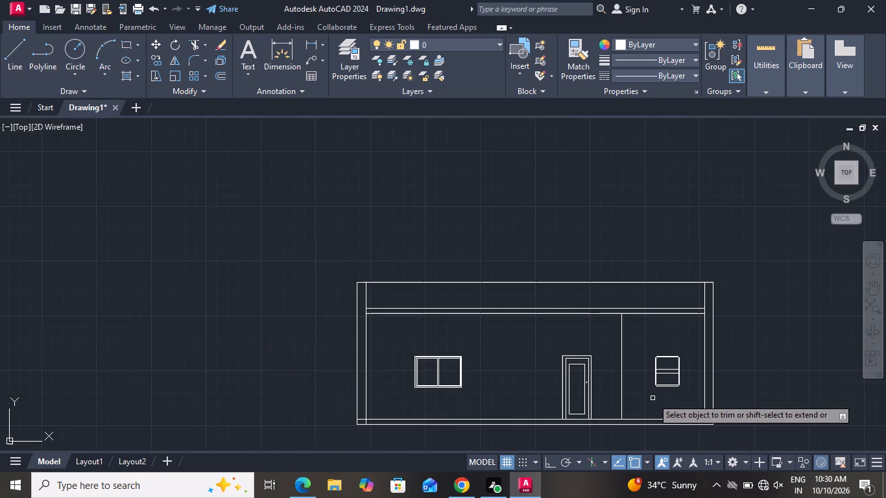
scroll(639, 368, "down", 2)
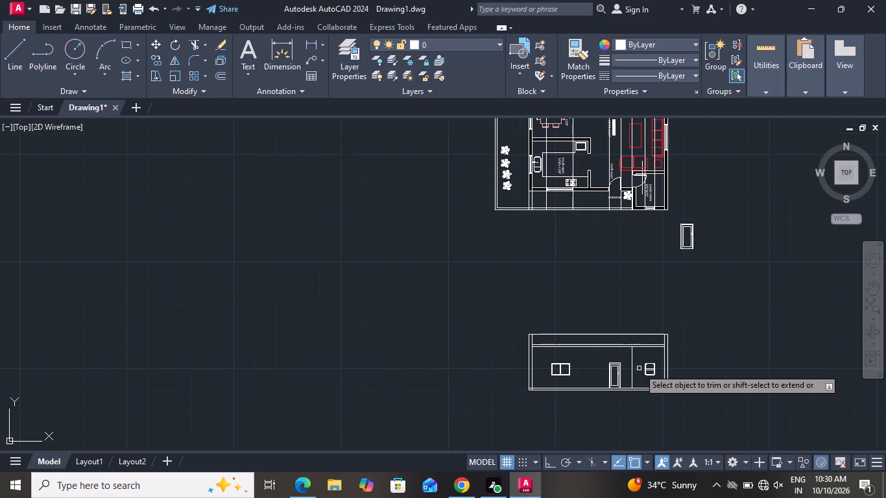
scroll(658, 174, "up", 2)
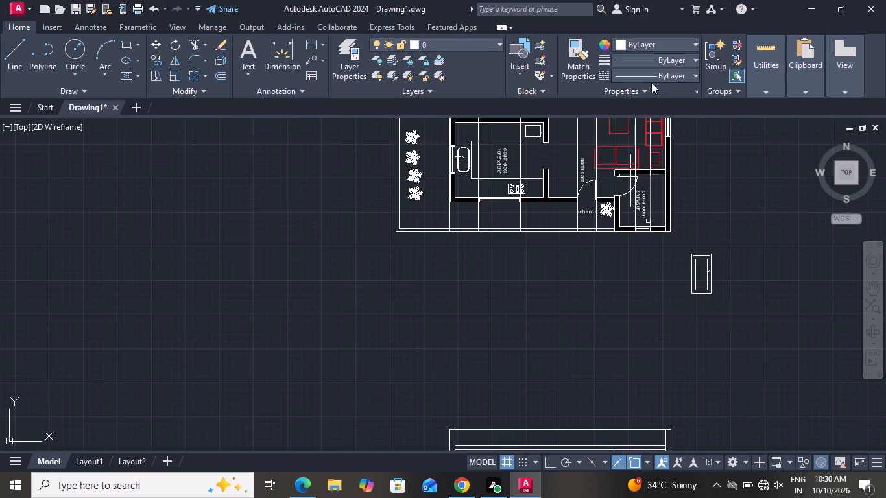
scroll(625, 99, "up", 3)
scroll(652, 228, "down", 1)
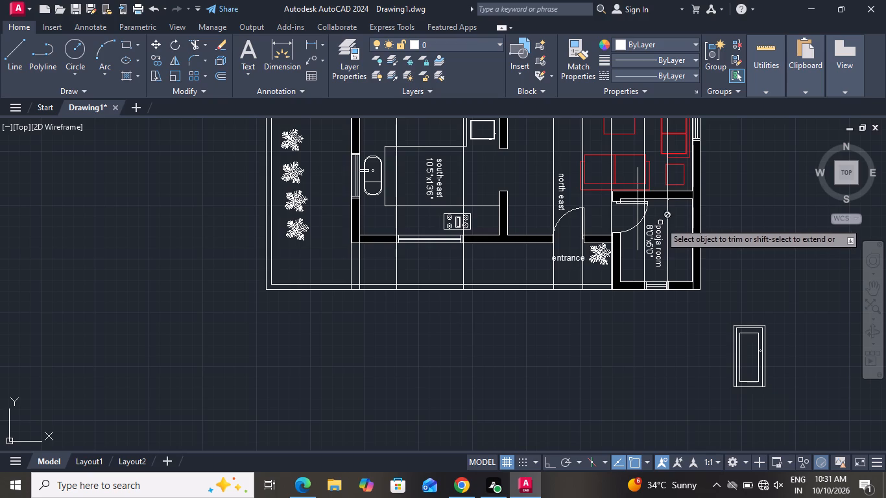
scroll(661, 222, "down", 4)
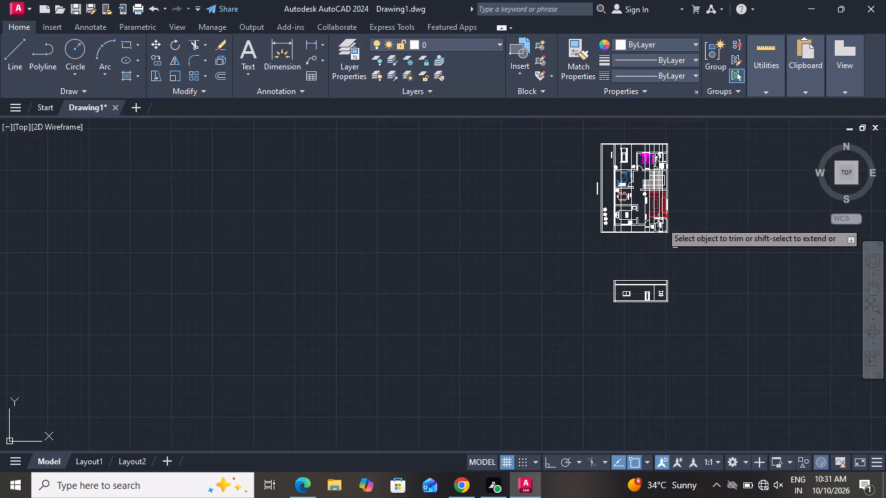
scroll(677, 291, "up", 2)
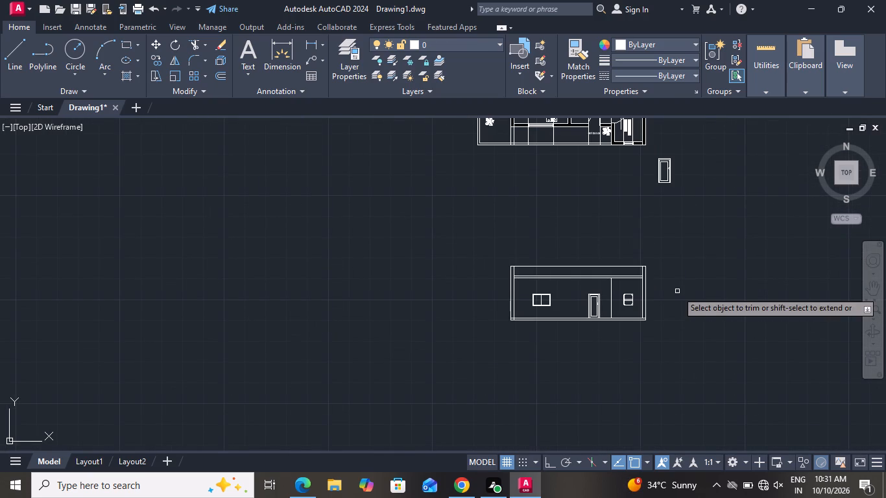
scroll(665, 298, "up", 1)
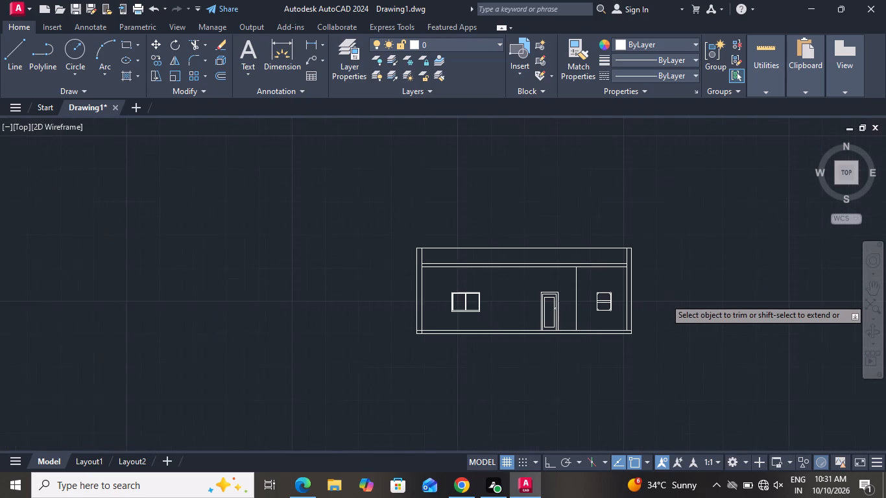
scroll(665, 298, "up", 2)
right_click(665, 298)
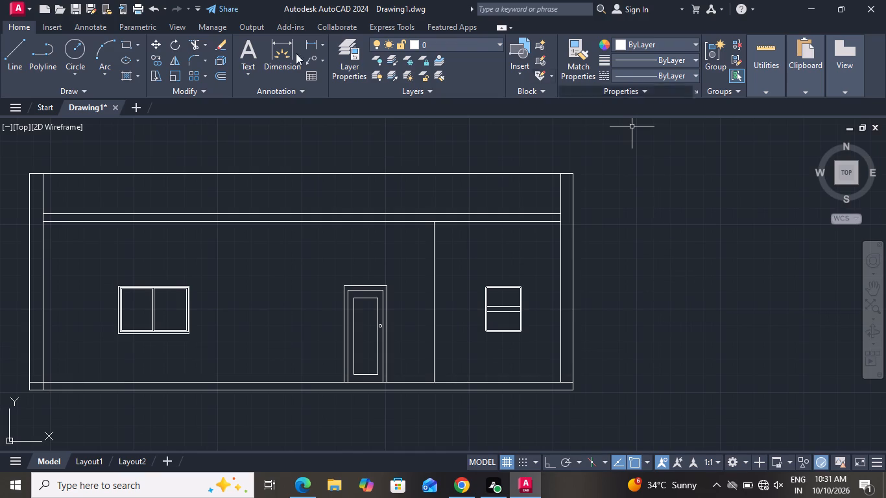
Hatch the elevation's two outer wall strips above the floor line with the ANSI31 pattern.
left_click(123, 73)
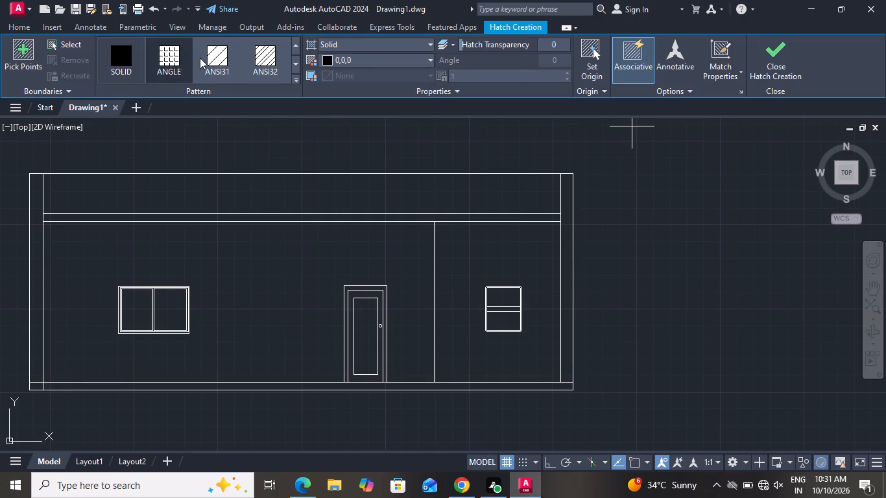
left_click(204, 57)
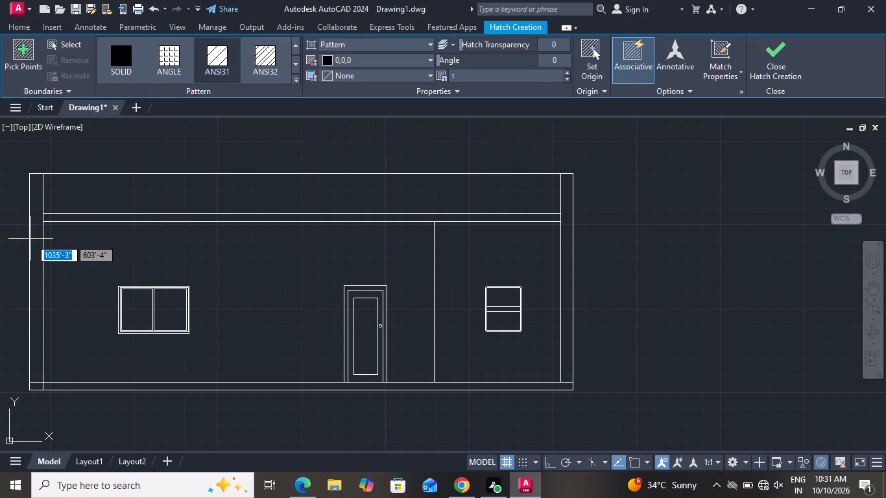
left_click(35, 238)
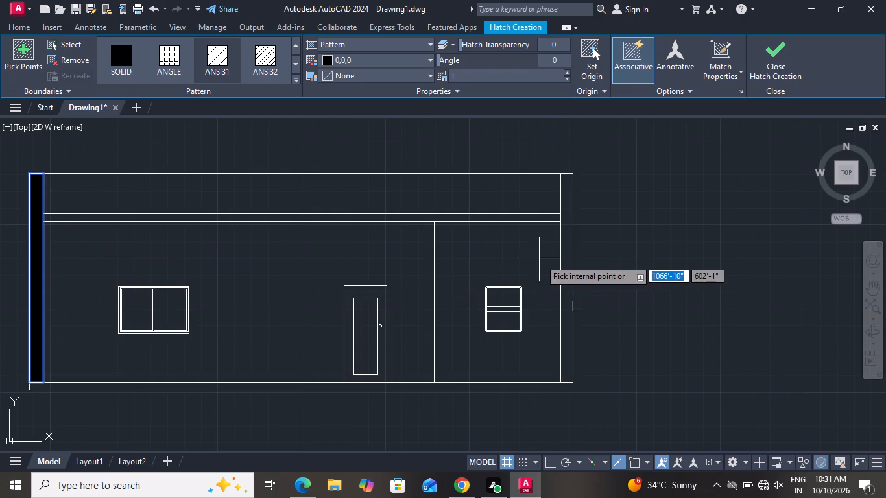
left_click(564, 258)
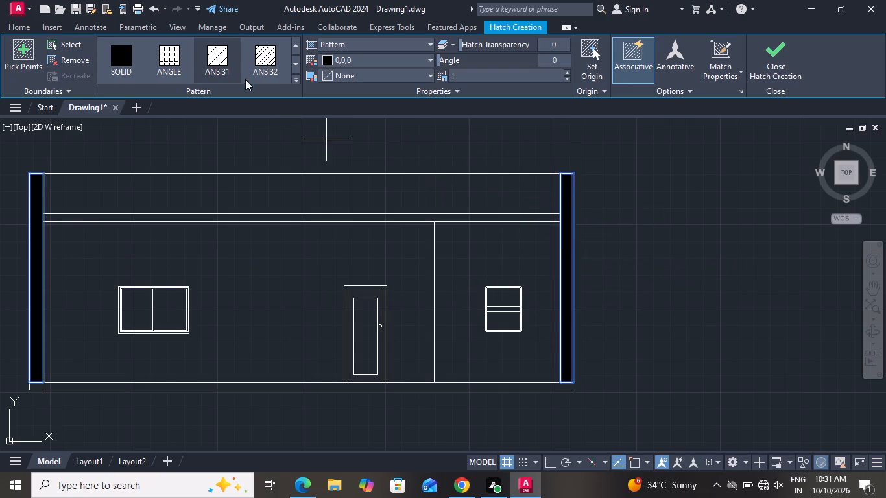
left_click(216, 61)
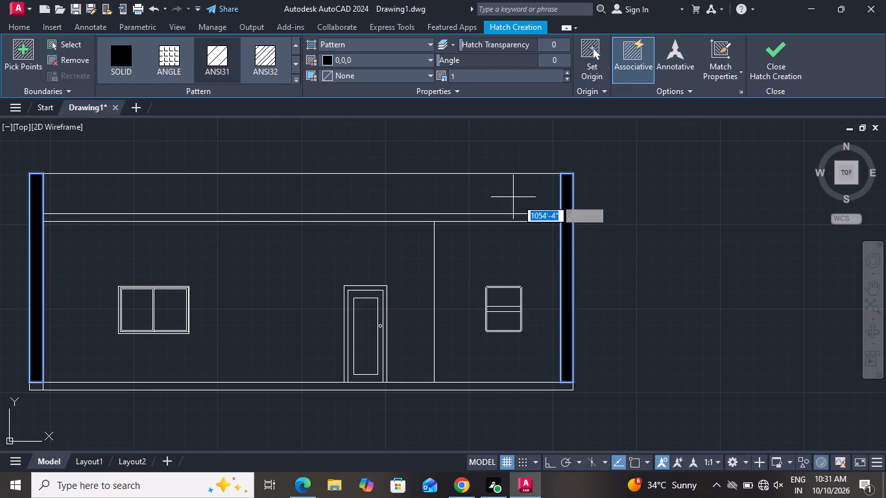
left_click(564, 224)
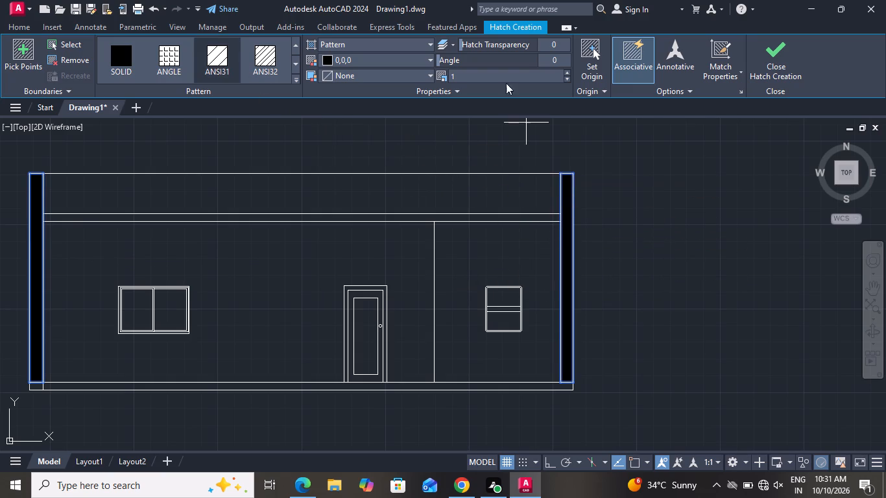
Set the wall hatch colour to ByLayer.
left_click(433, 63)
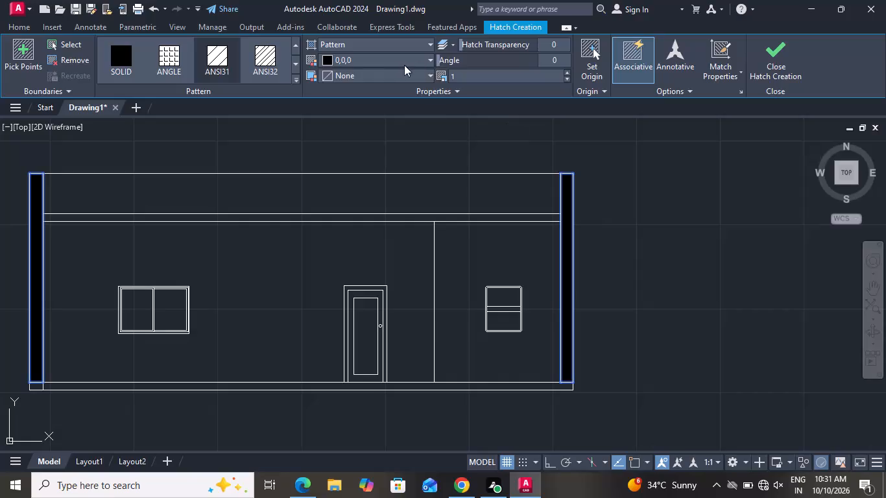
left_click(327, 77)
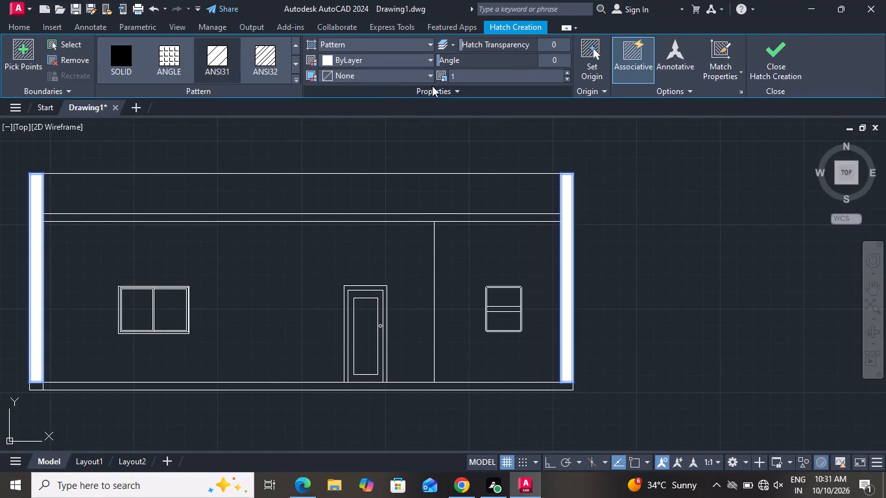
Set the outer wall hatch's pattern scale to 48 and finish the hatch.
left_click(569, 70)
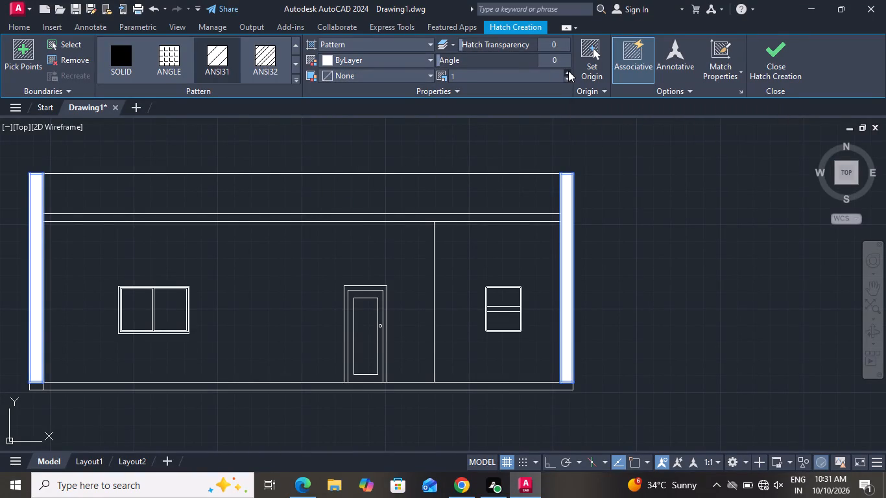
left_click(568, 71)
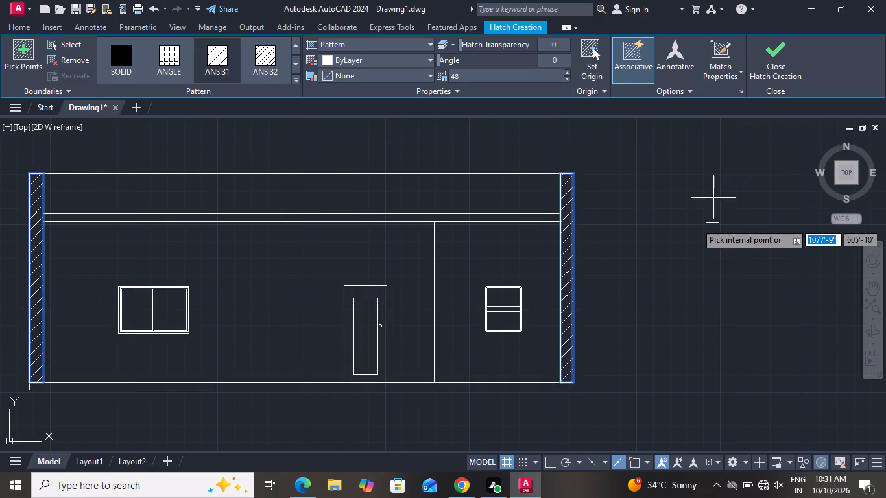
key("Escape")
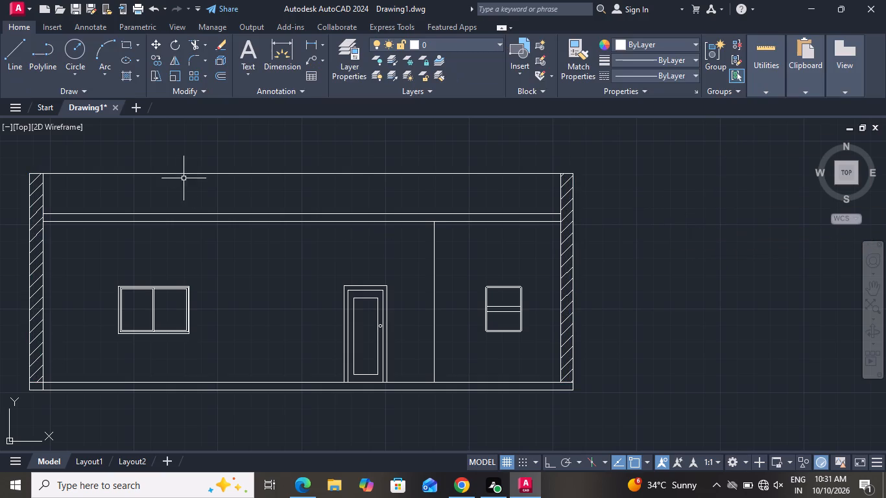
Hatch the front wall area around the double window and door with the AR-B816C pattern at scale 48.
left_click(126, 75)
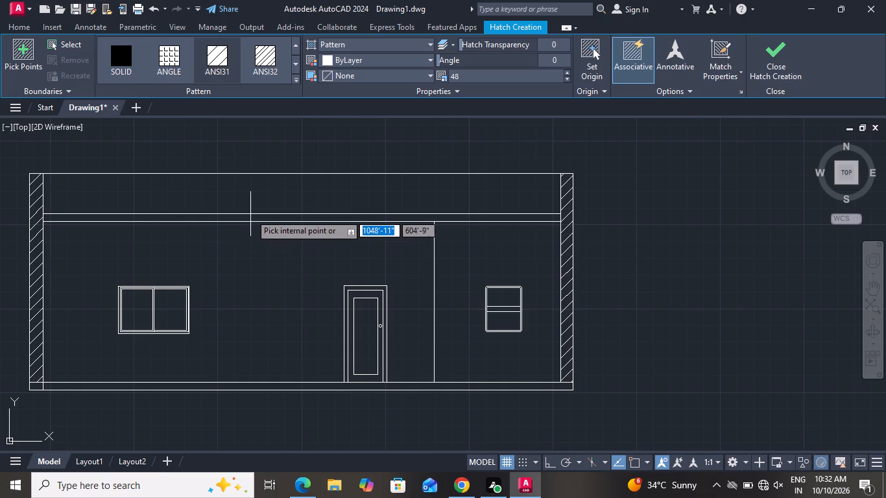
scroll(279, 70, "down", 2)
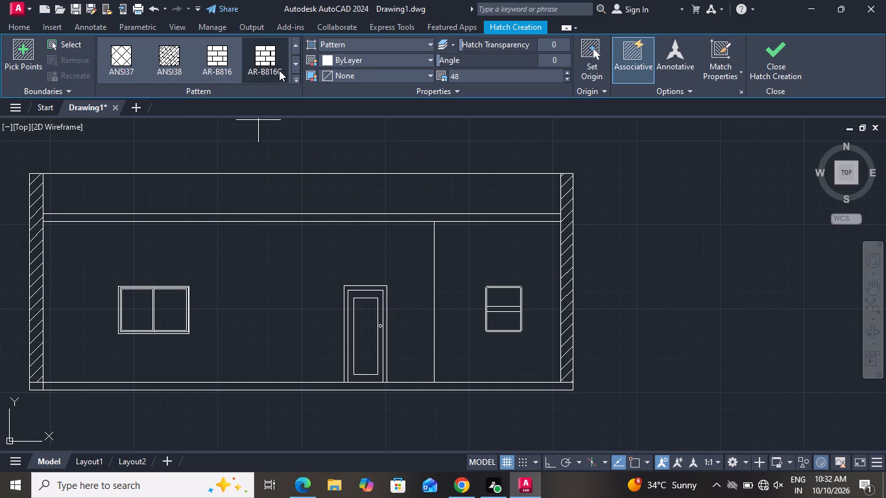
left_click(266, 51)
left_click(237, 276)
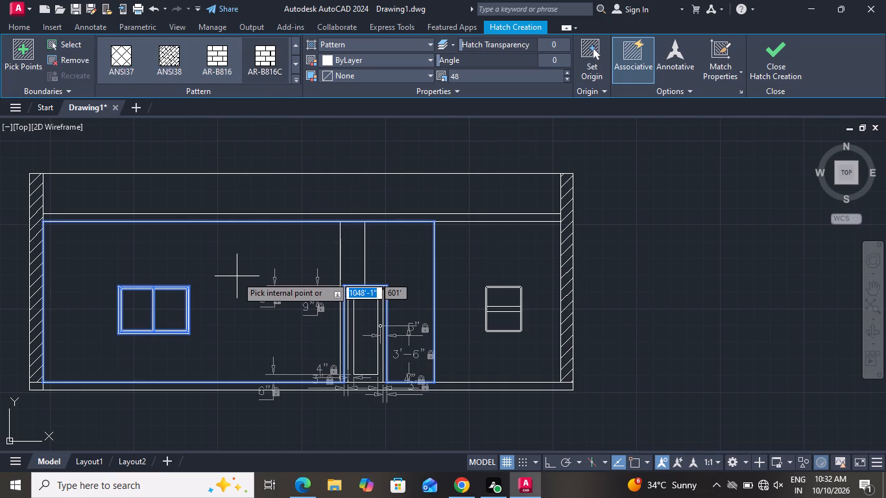
key("Escape")
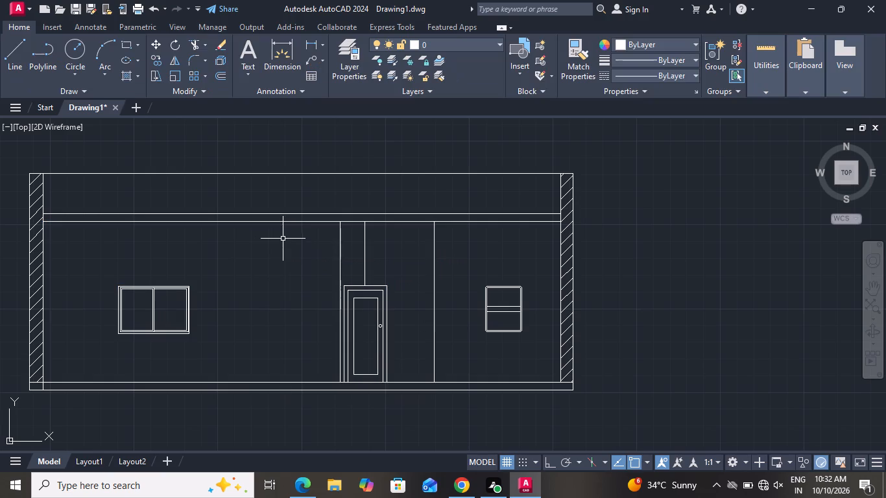
Hatch the same front wall area around the double window and door with the AR-B816 pattern at scale 9.
left_click(129, 77)
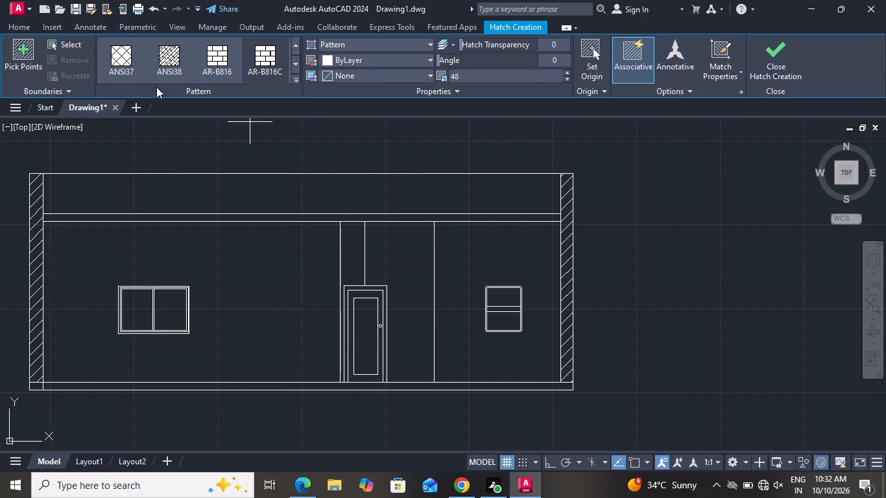
left_click(219, 61)
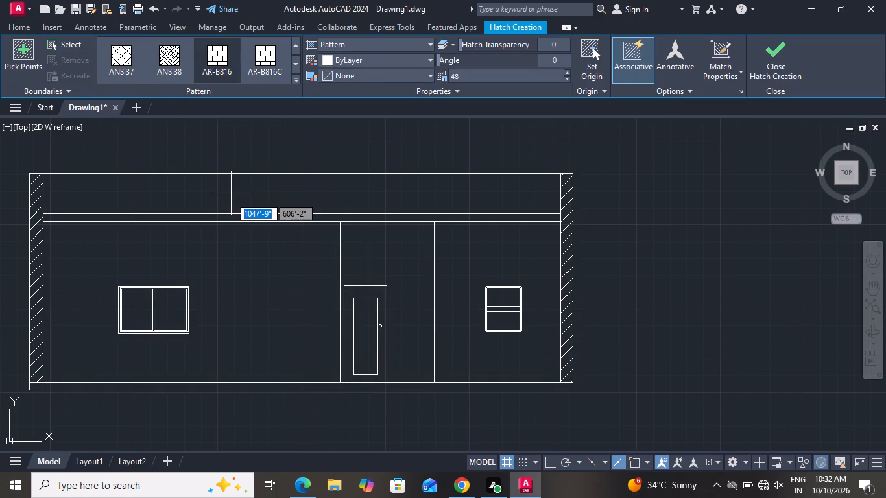
left_click(209, 275)
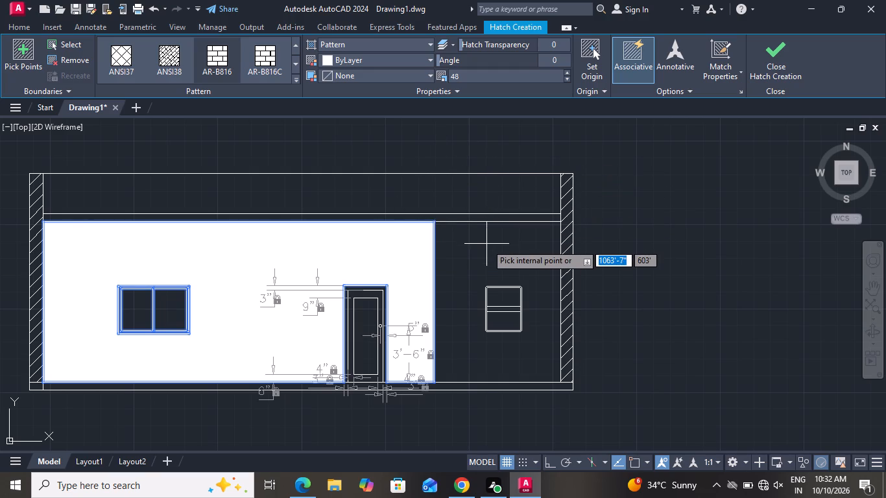
left_click(566, 70)
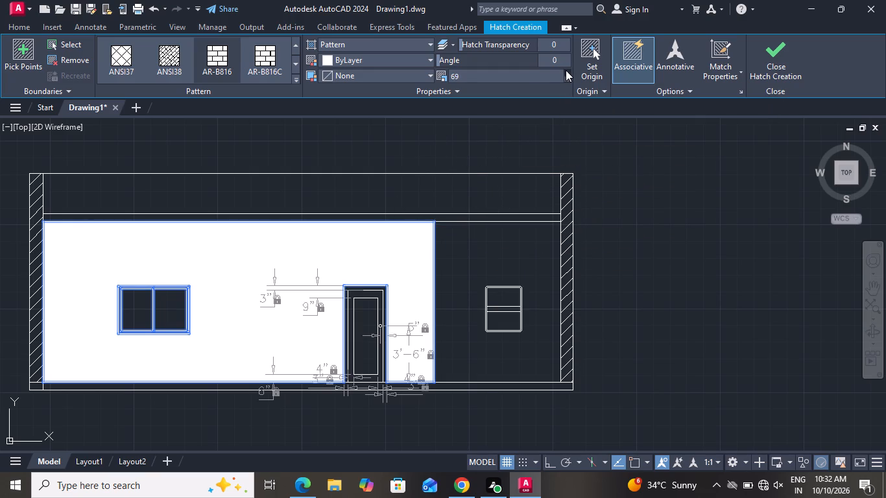
left_click(566, 72)
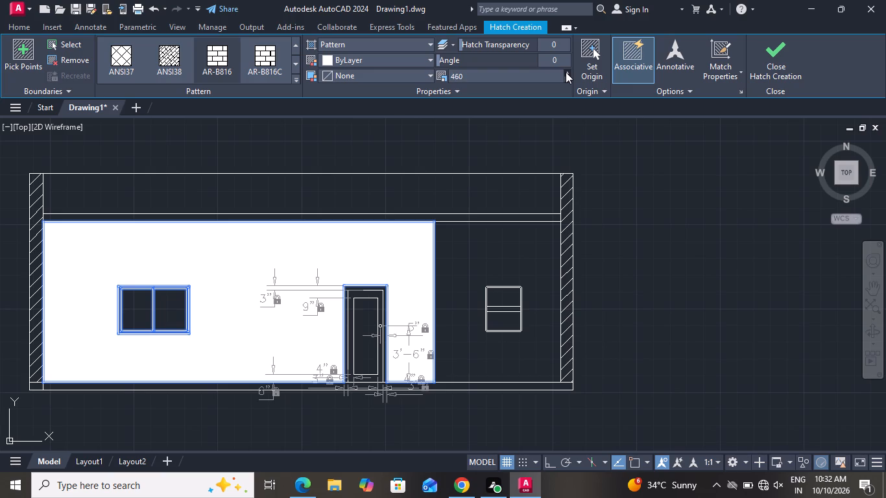
left_click(566, 79)
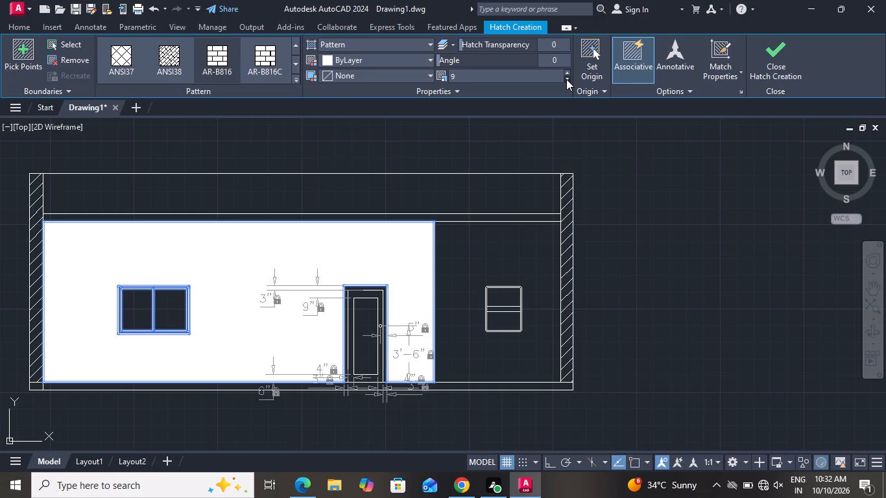
triple_click(566, 79)
double_click(566, 79)
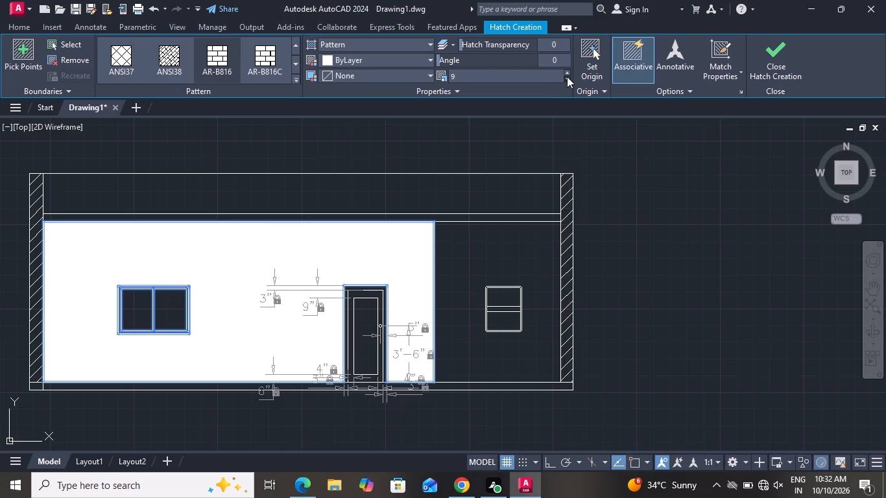
left_click(566, 78)
left_click(206, 295)
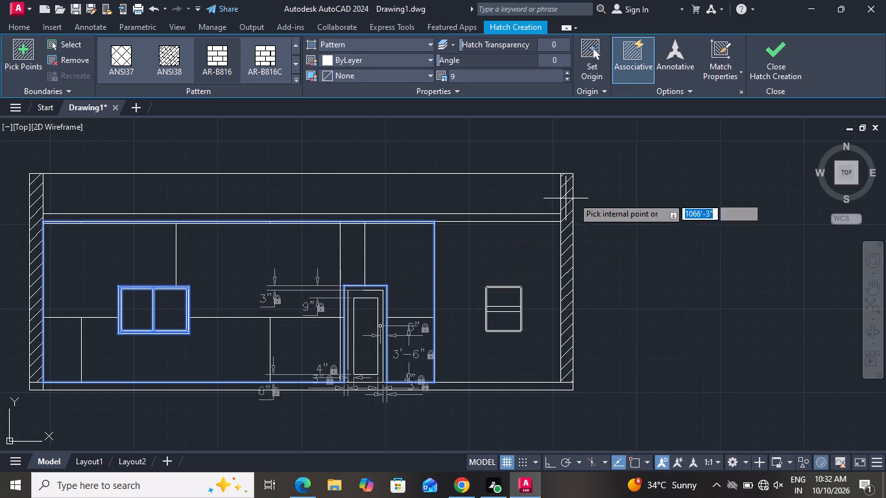
key("Escape")
Reduce the pattern scale of the AR-B816 brick hatch on the front wall.
scroll(589, 268, "down", 2)
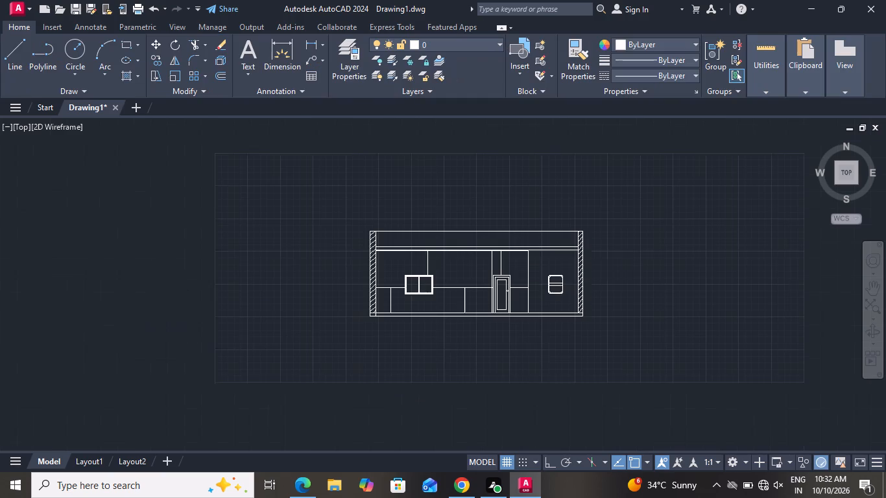
scroll(441, 290, "up", 2)
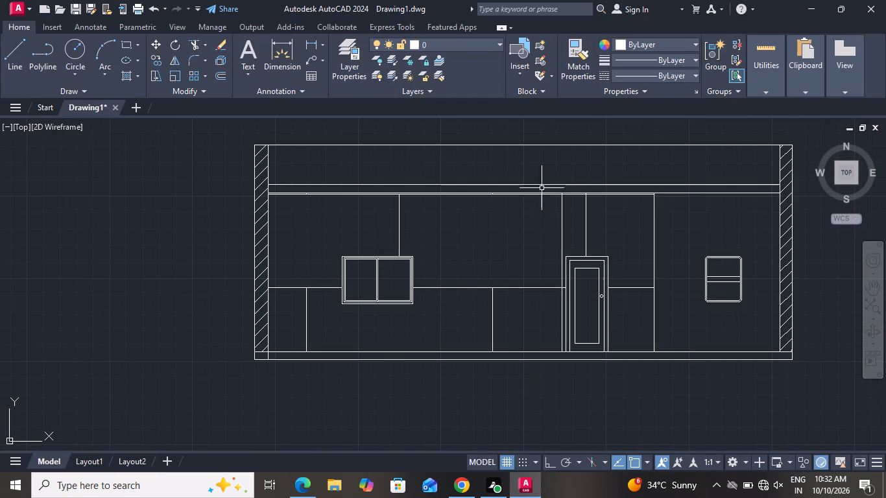
left_click(399, 230)
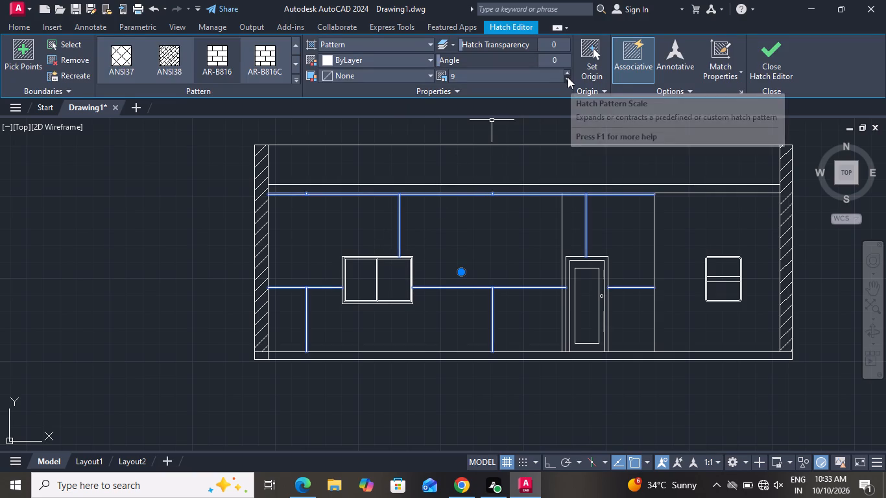
left_click(568, 77)
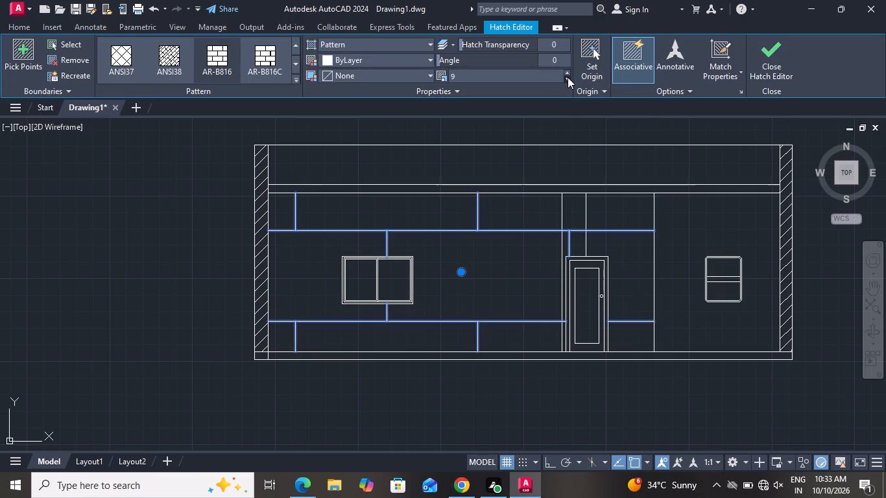
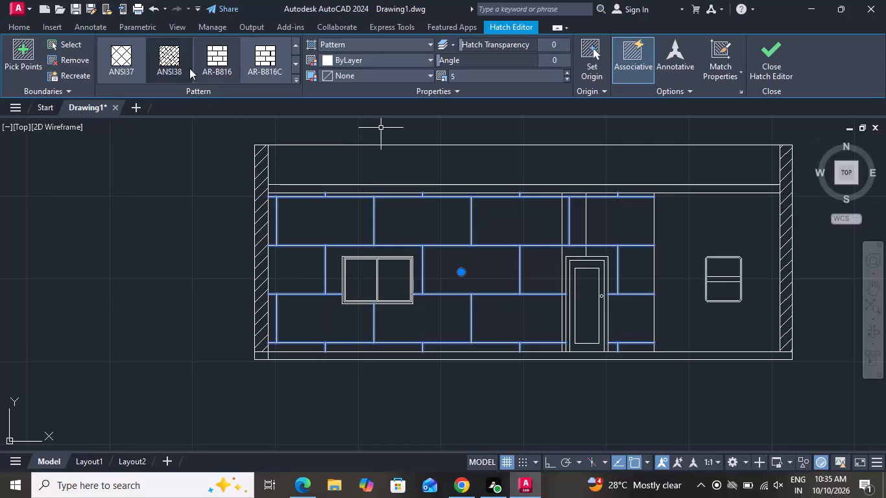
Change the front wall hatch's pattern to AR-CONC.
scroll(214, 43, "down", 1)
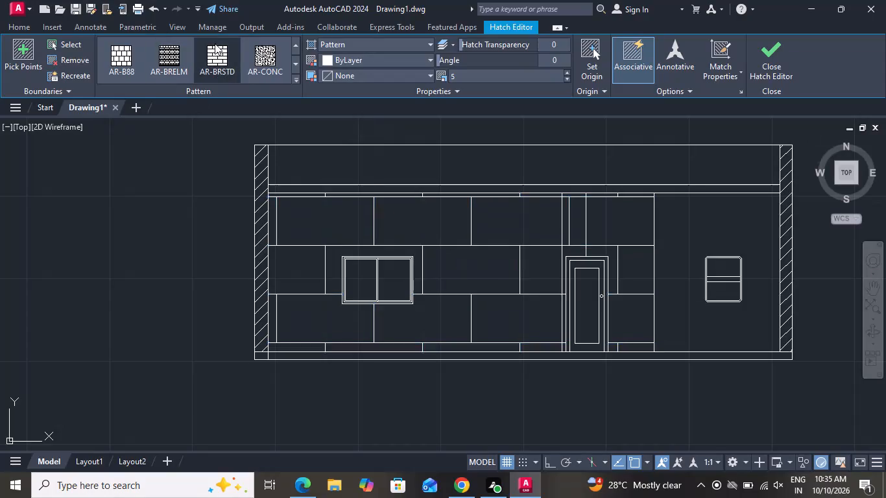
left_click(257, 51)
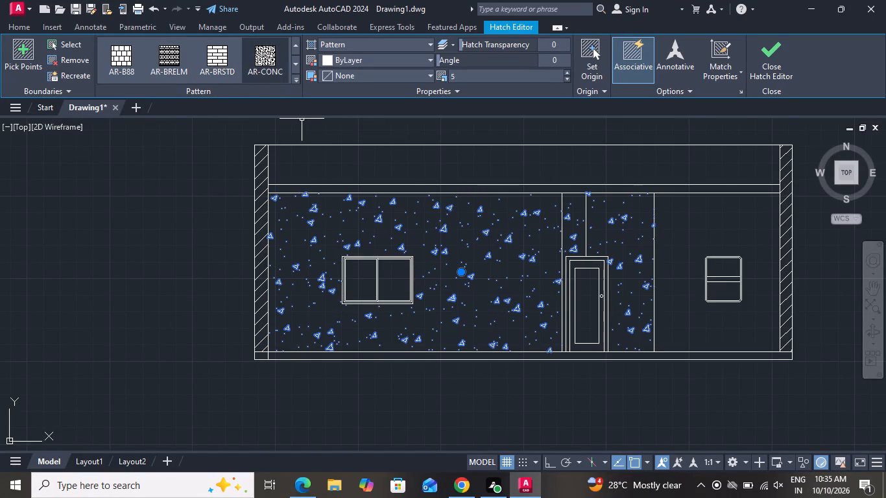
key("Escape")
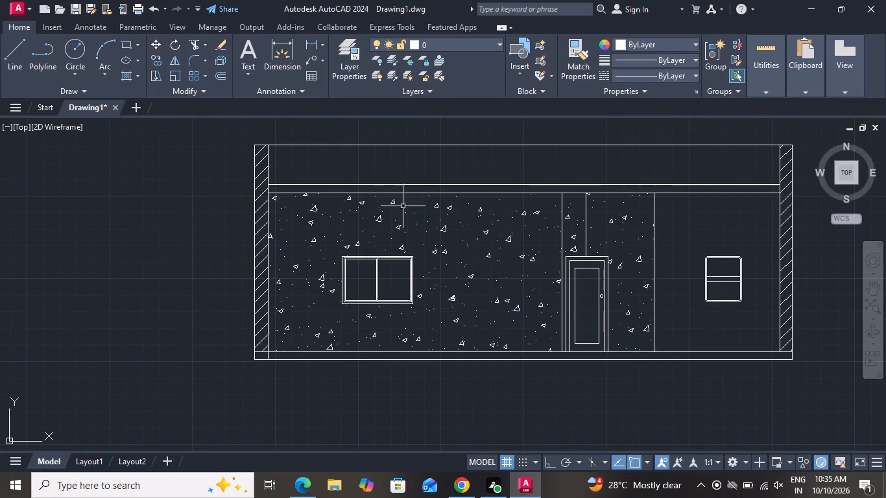
Delete the hatch on the front wall around the double window and door.
left_click(413, 227)
left_click(372, 235)
key("Delete")
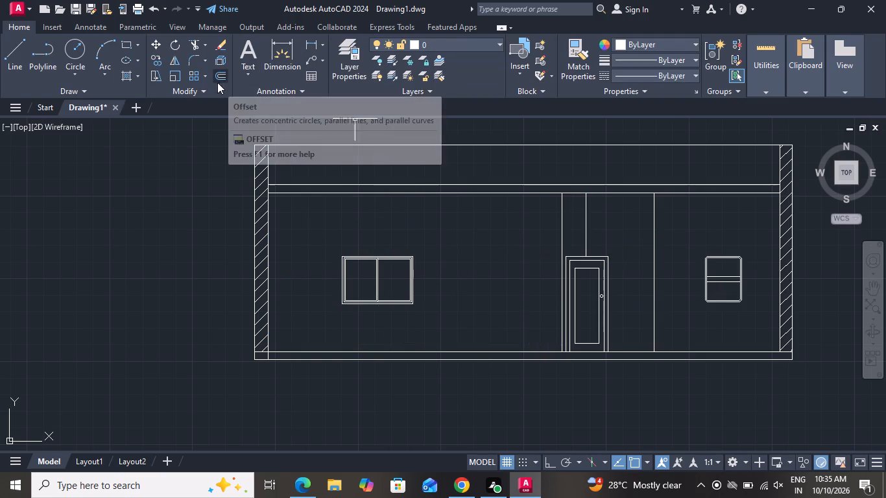
Hatch the front wall around the double window and door with the AR-BRSTD pattern at scale 4.
left_click(118, 74)
left_click(125, 74)
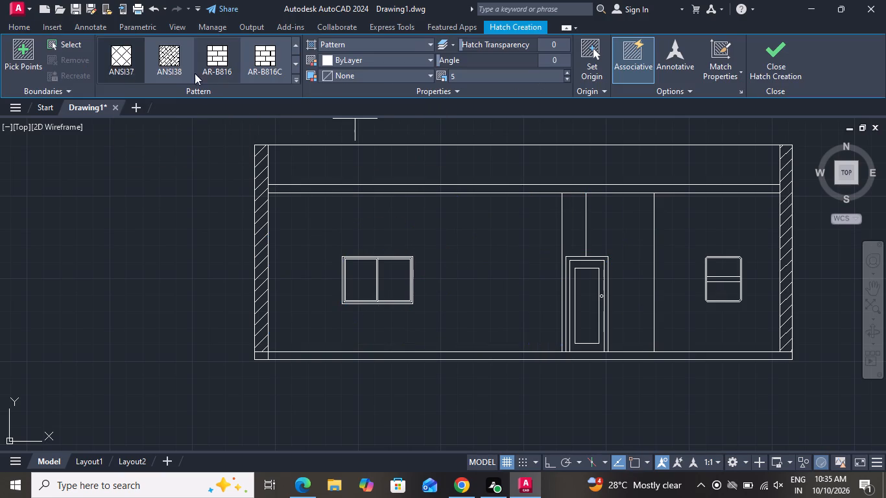
scroll(264, 69, "down", 2)
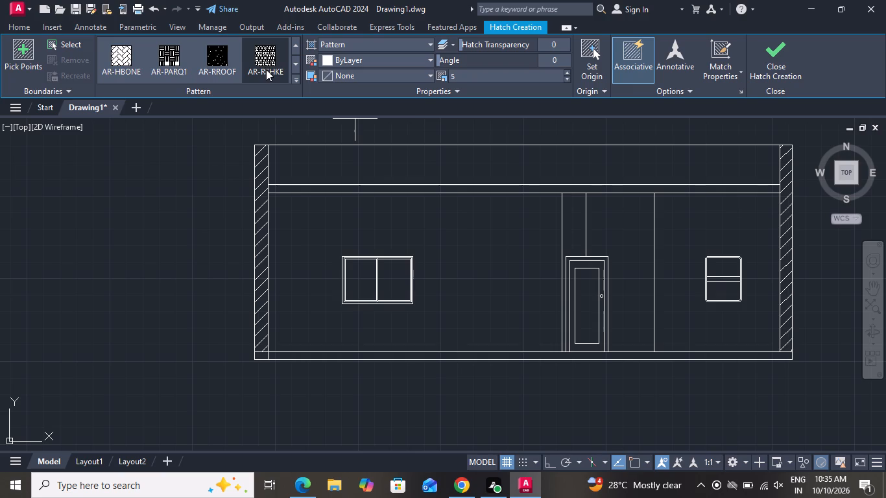
scroll(268, 57, "down", 1)
scroll(268, 57, "up", 1)
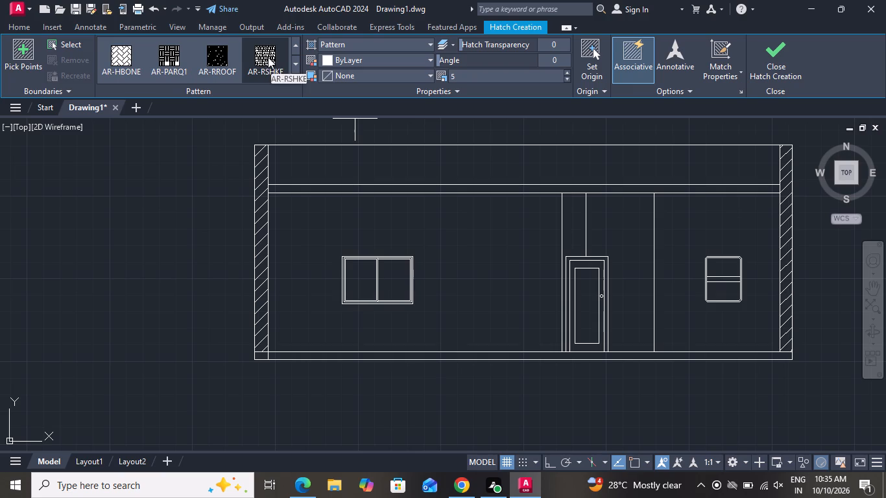
scroll(268, 57, "down", 1)
scroll(268, 57, "up", 1)
scroll(163, 56, "up", 1)
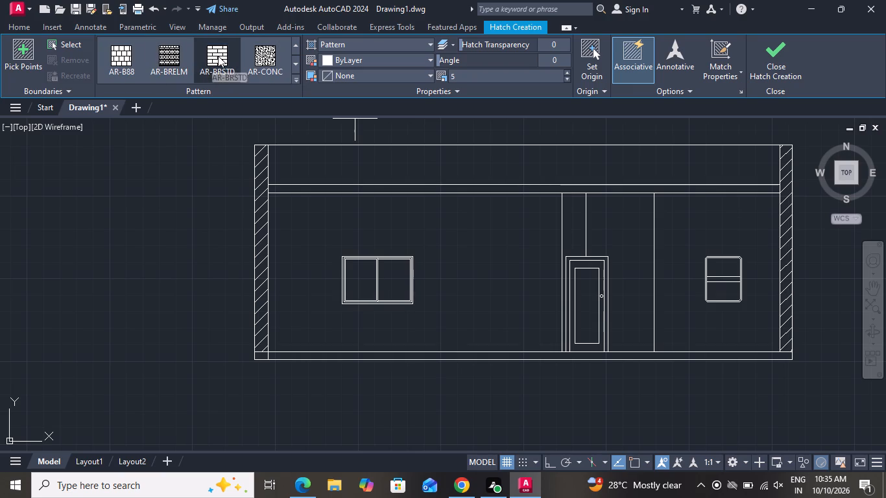
left_click(218, 56)
left_click(378, 217)
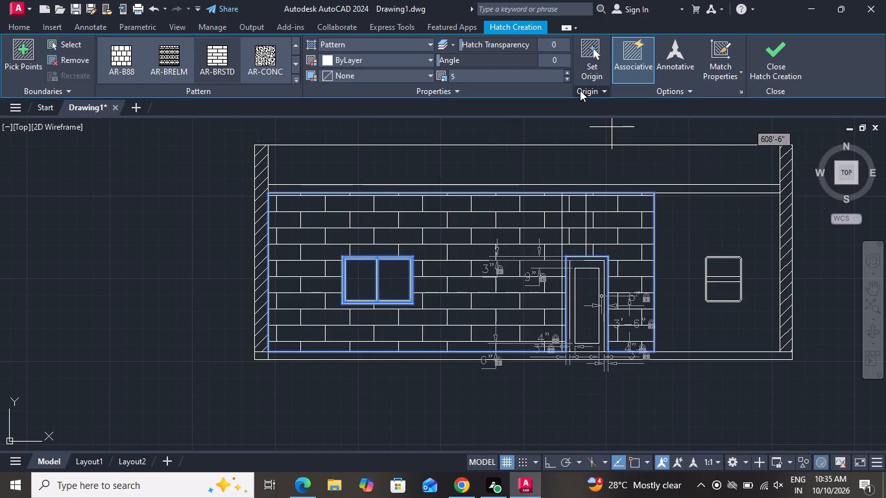
left_click(566, 80)
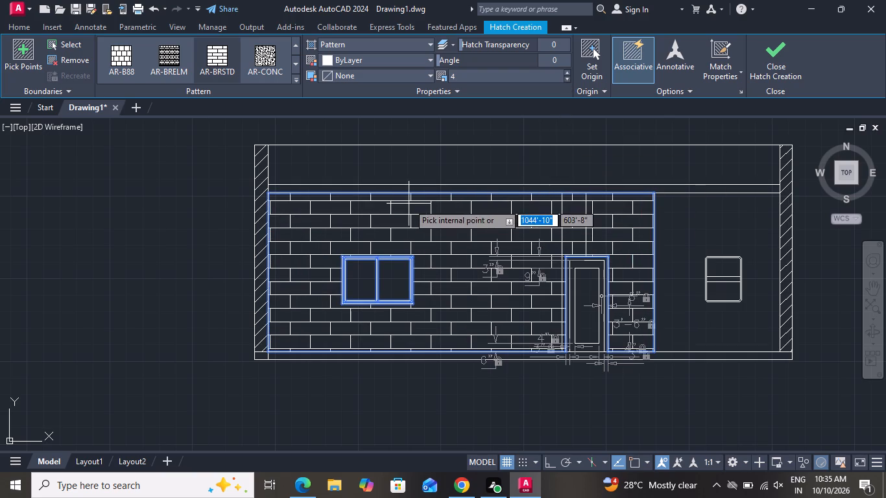
key("Escape")
Delete the leftover scale 48 AR-B816C hatch whose vertical lines run beside and above the door.
scroll(361, 185, "up", 1)
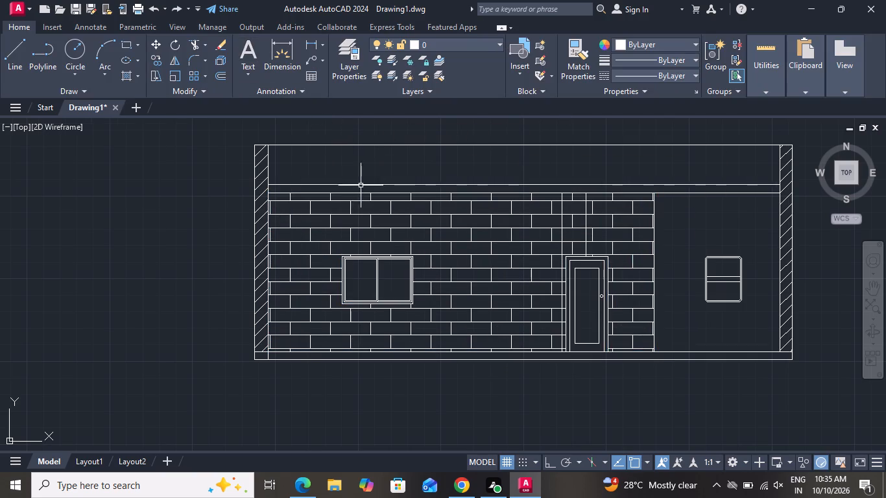
scroll(712, 227, "up", 2)
scroll(715, 227, "down", 2)
left_click(718, 247)
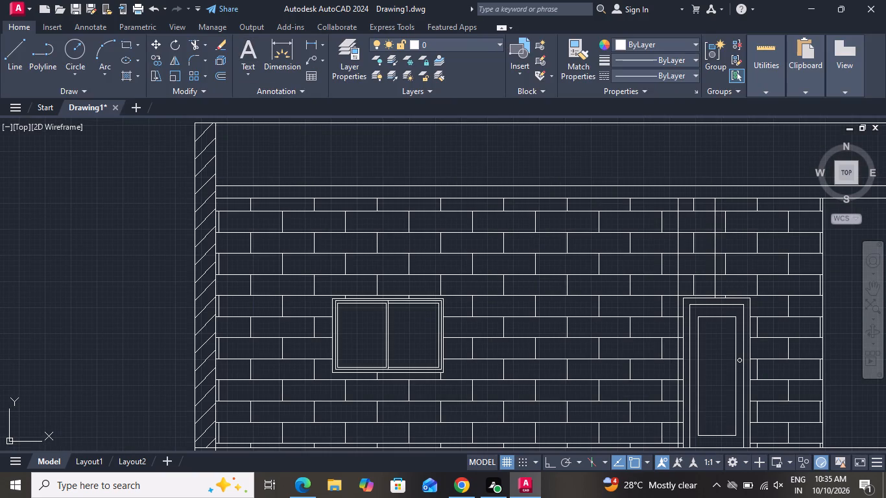
left_click(712, 233)
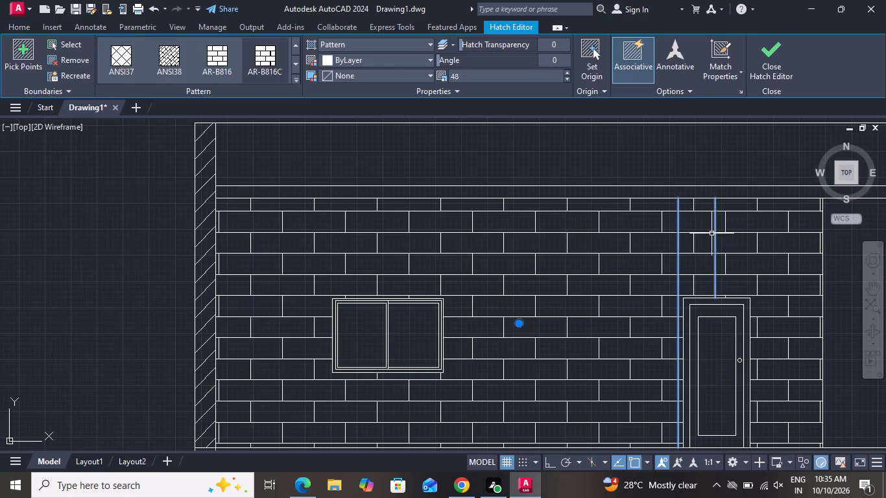
key("Delete")
Hatch the top band between the outer walls and the base strip below the front wall with the AR-CONC pattern at scale 4.
scroll(712, 231, "down", 1)
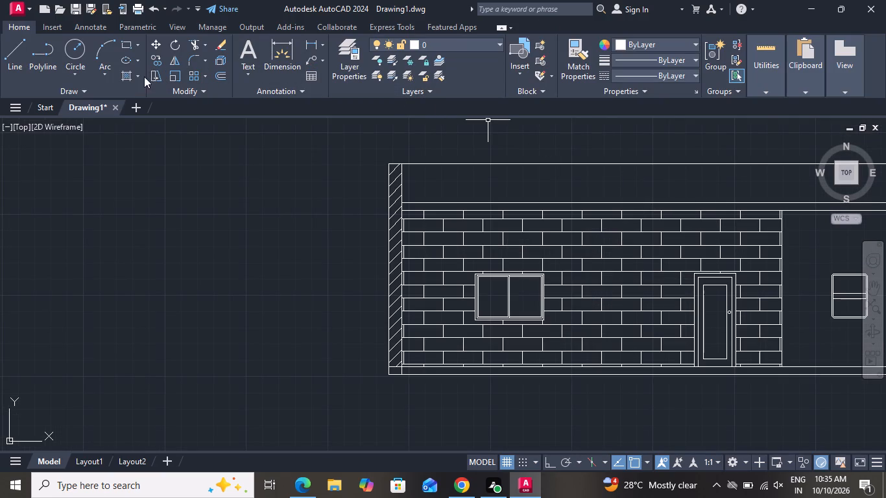
left_click(121, 80)
left_click(271, 53)
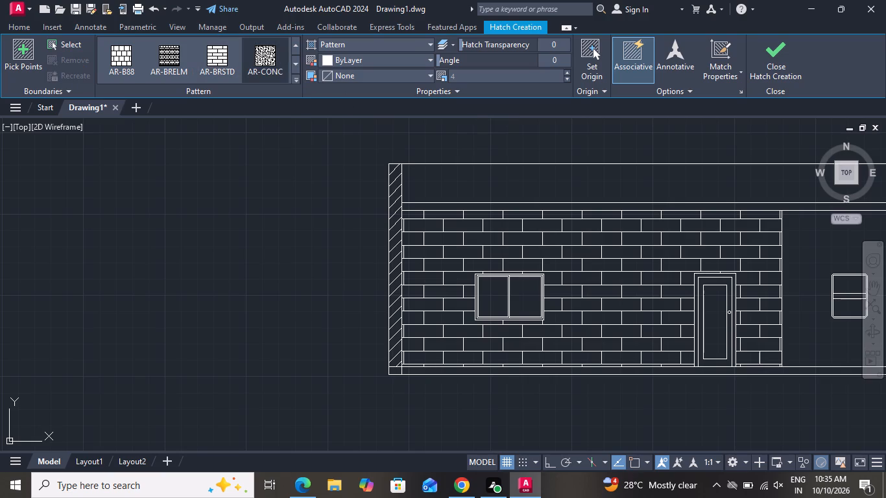
left_click(490, 180)
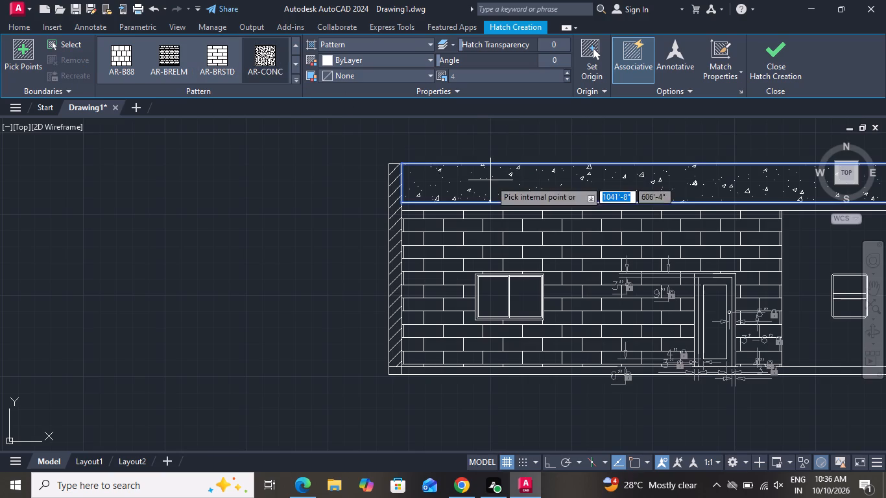
scroll(396, 281, "down", 1)
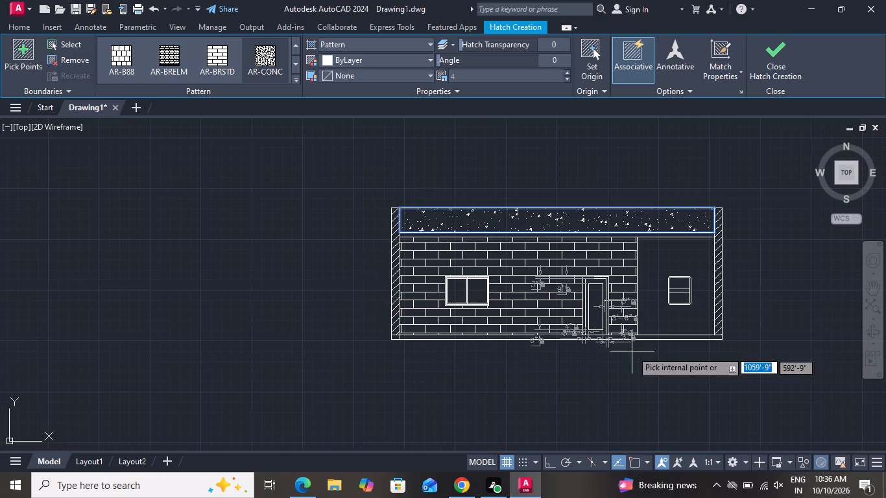
scroll(647, 343, "down", 1)
scroll(664, 340, "up", 3)
scroll(670, 340, "down", 1)
scroll(670, 340, "up", 1)
scroll(670, 340, "down", 1)
scroll(670, 340, "up", 2)
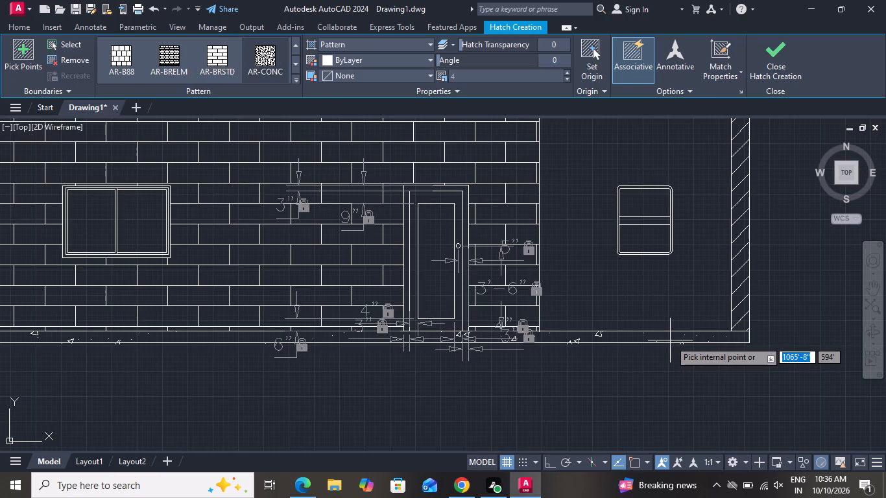
left_click(671, 334)
scroll(650, 381, "down", 2)
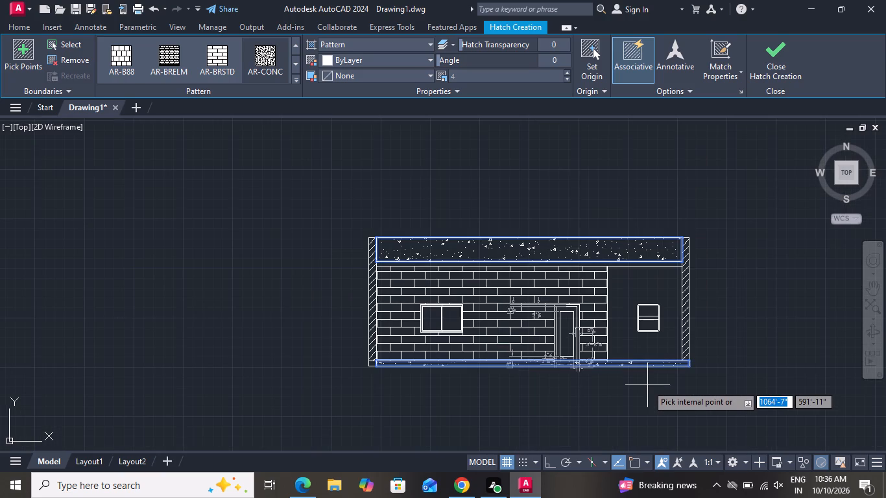
right_click(647, 385)
left_click(667, 229)
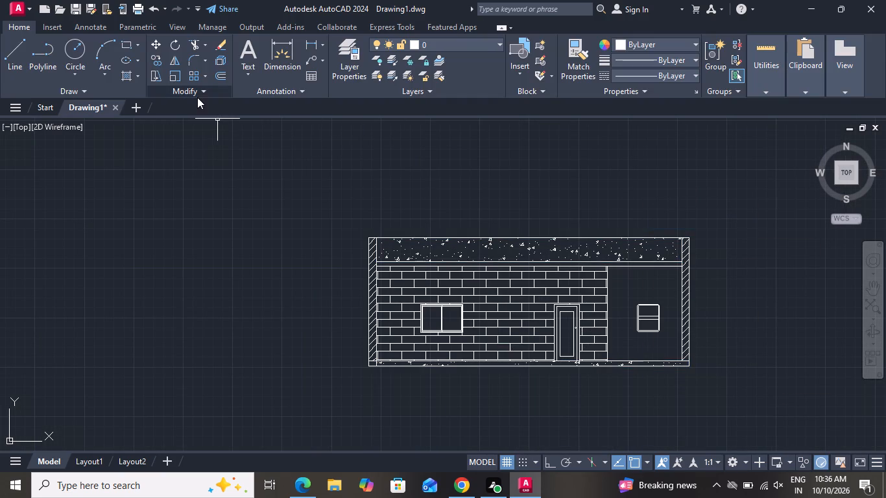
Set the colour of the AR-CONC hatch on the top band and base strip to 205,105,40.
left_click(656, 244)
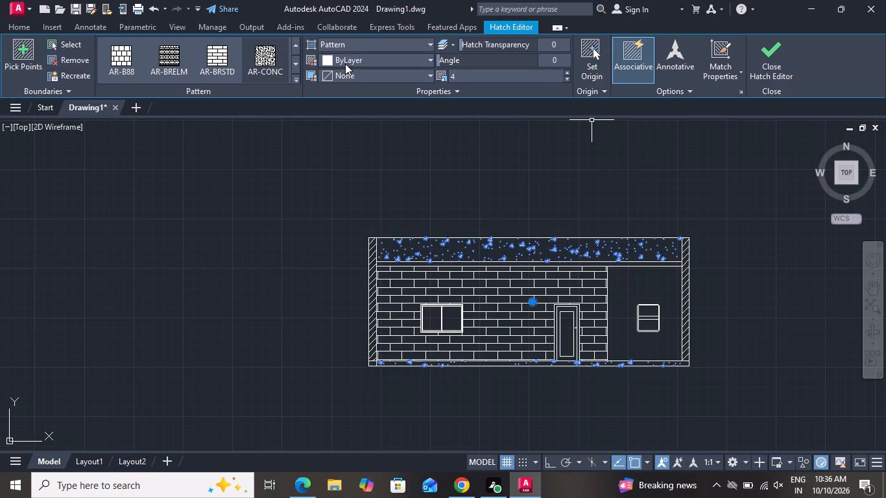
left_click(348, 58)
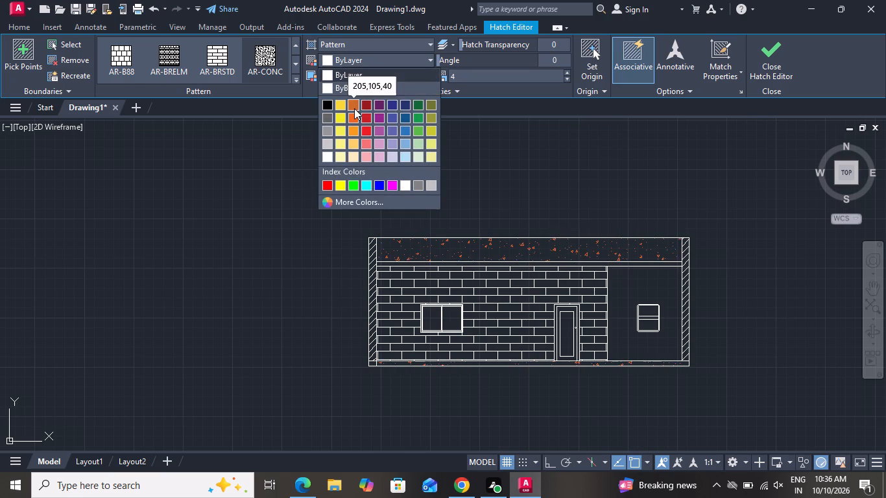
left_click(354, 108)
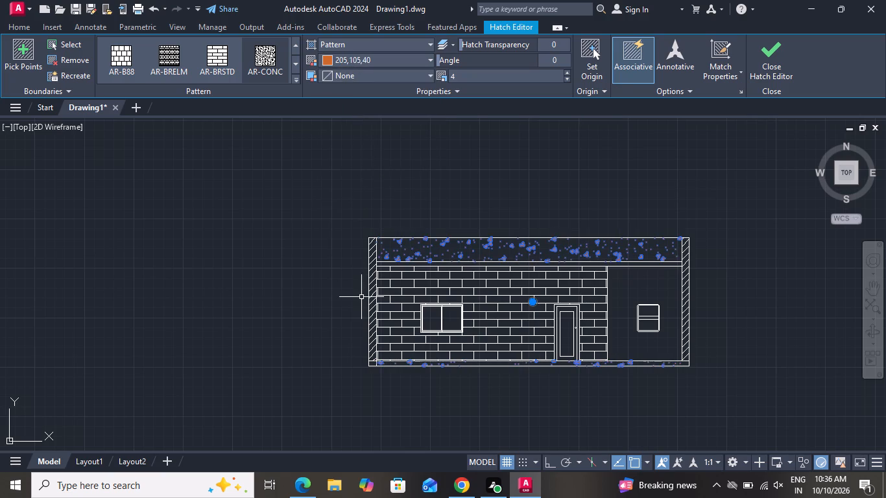
Add the outer wall hatch to the selected AR-CONC hatch and set the colour of both to 247,242,129.
scroll(361, 297, "up", 3)
left_click(392, 263)
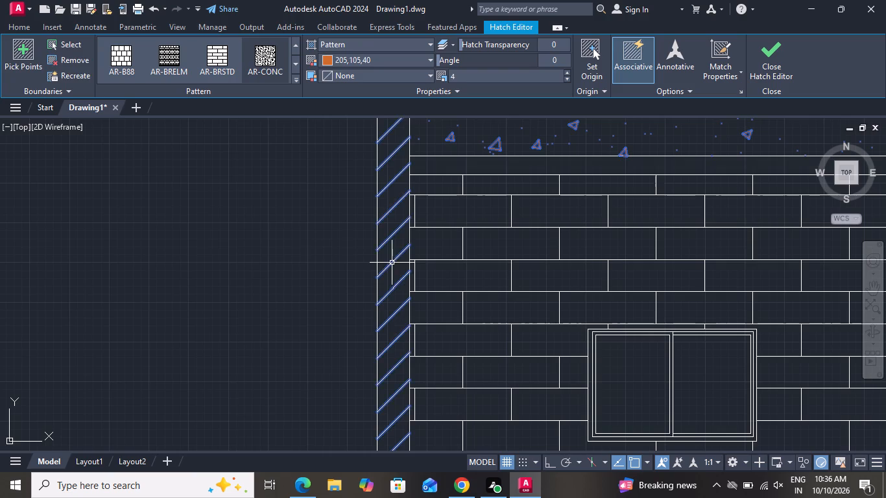
scroll(401, 263, "down", 3)
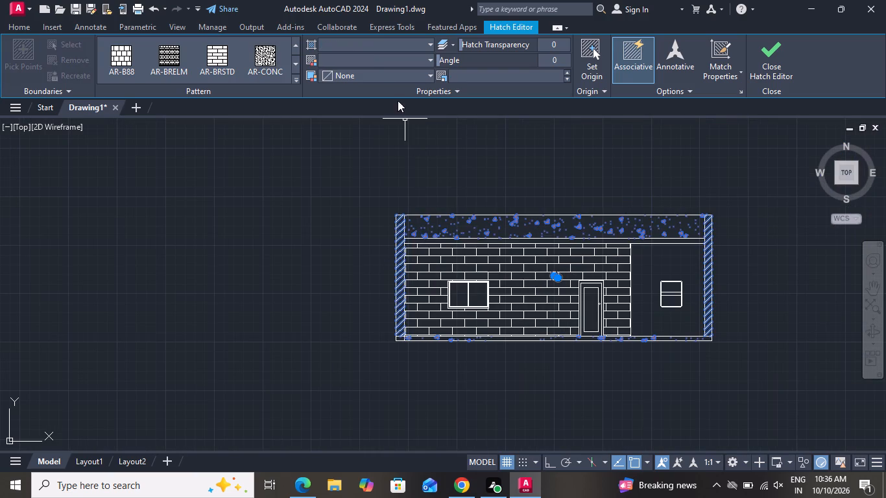
left_click(383, 63)
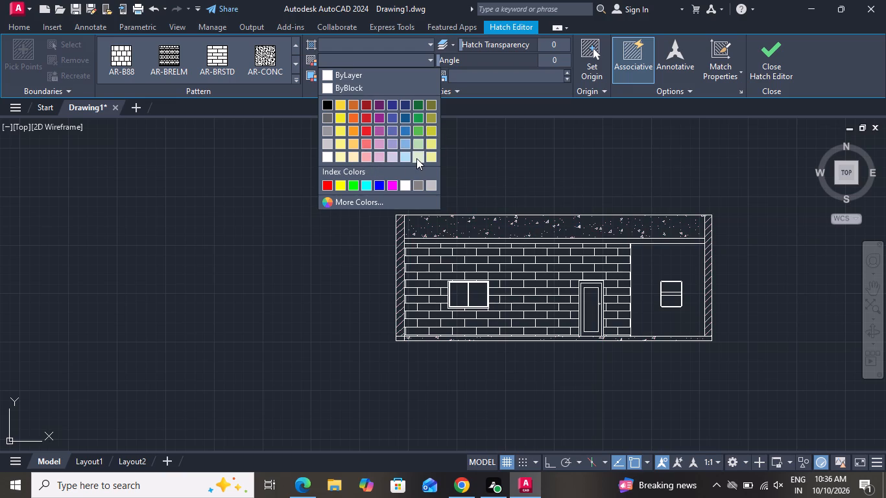
left_click(338, 145)
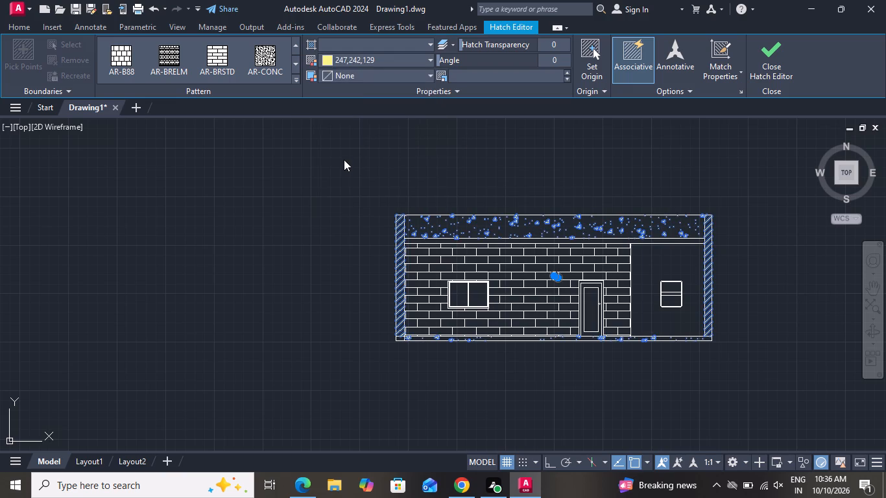
key("Escape")
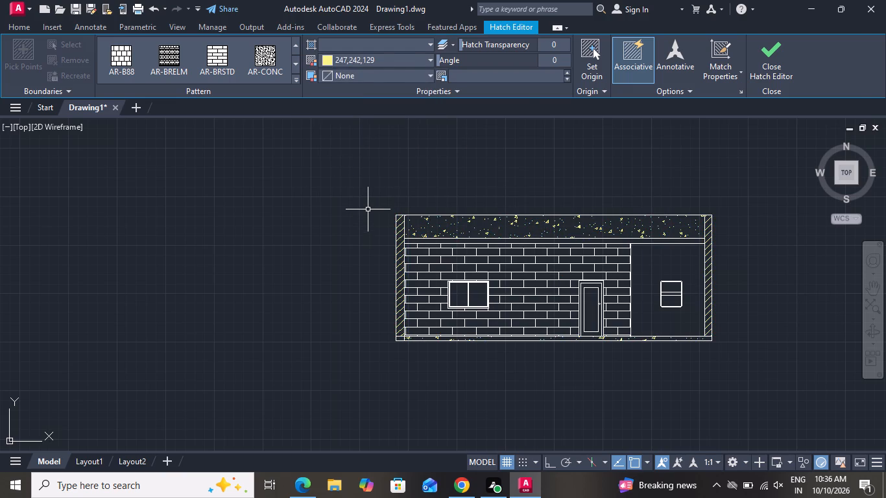
Delete the small rounded window in the plain wall section beside the brick wall.
scroll(599, 247, "up", 2)
scroll(599, 247, "down", 1)
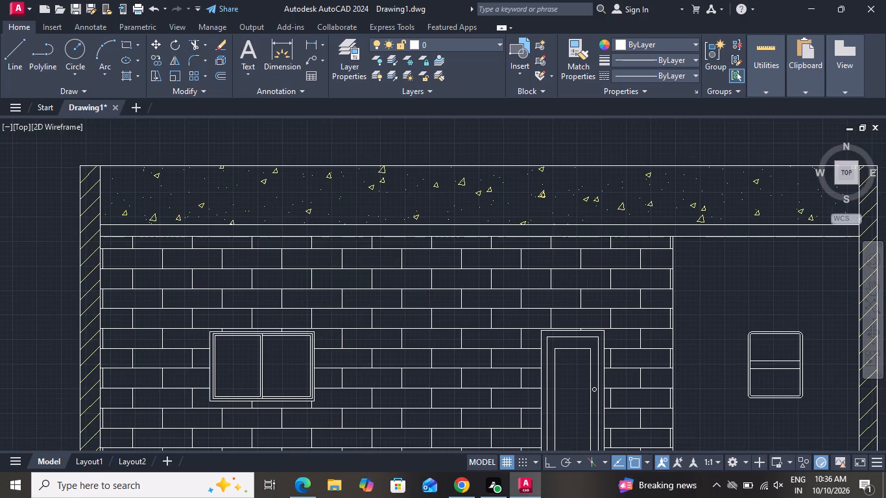
scroll(697, 307, "up", 2)
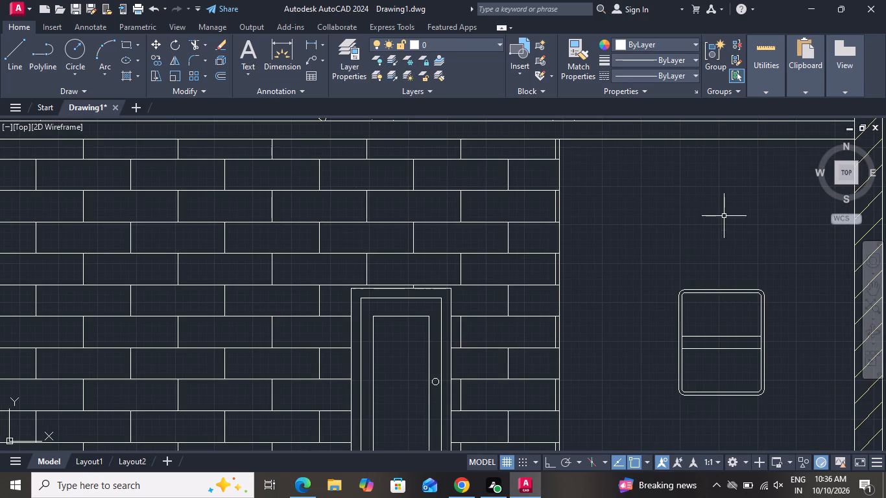
left_click(782, 266)
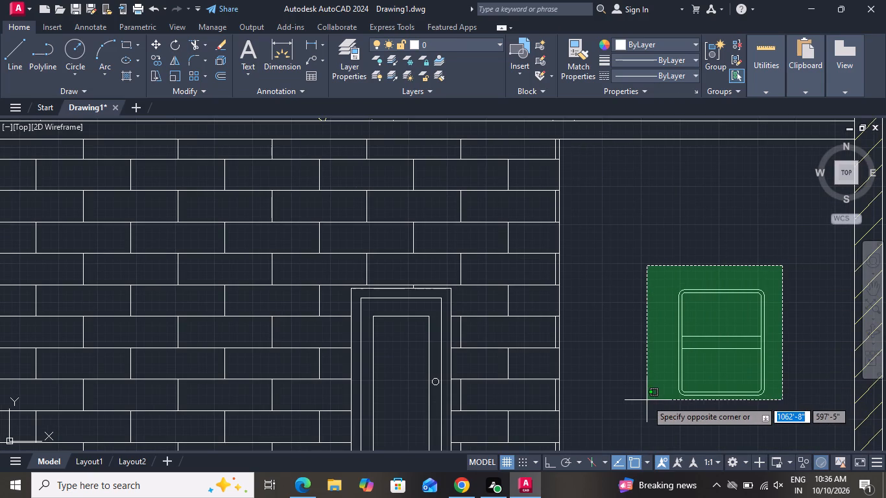
left_click(649, 399)
key("Delete")
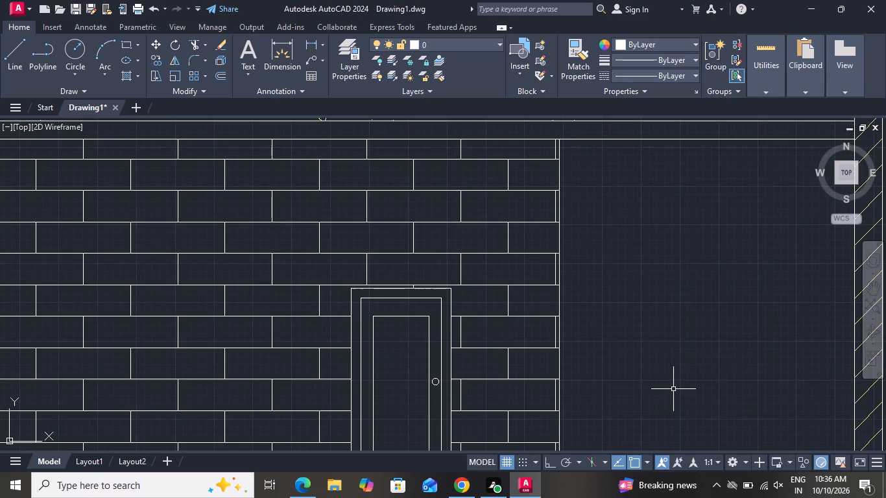
Insert the metric Aluminum Window elevation block from the tool palettes into the plain wall section beside the brick wall.
key("t")
key("p")
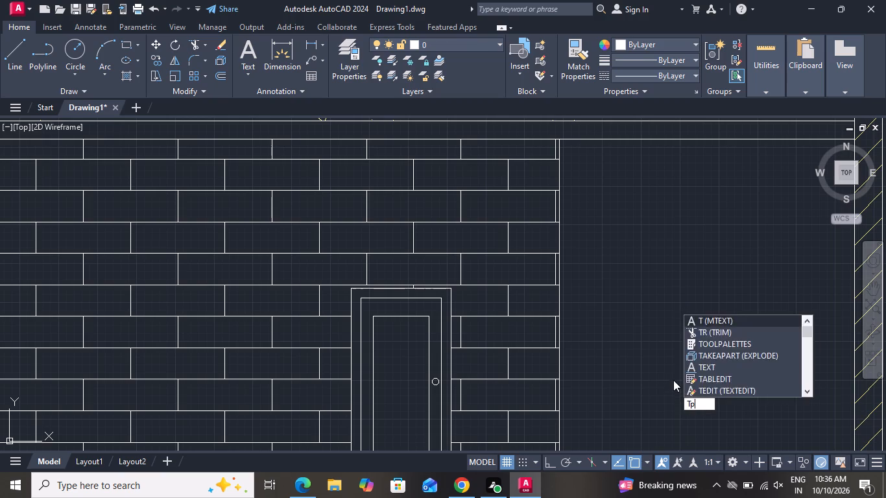
key("space")
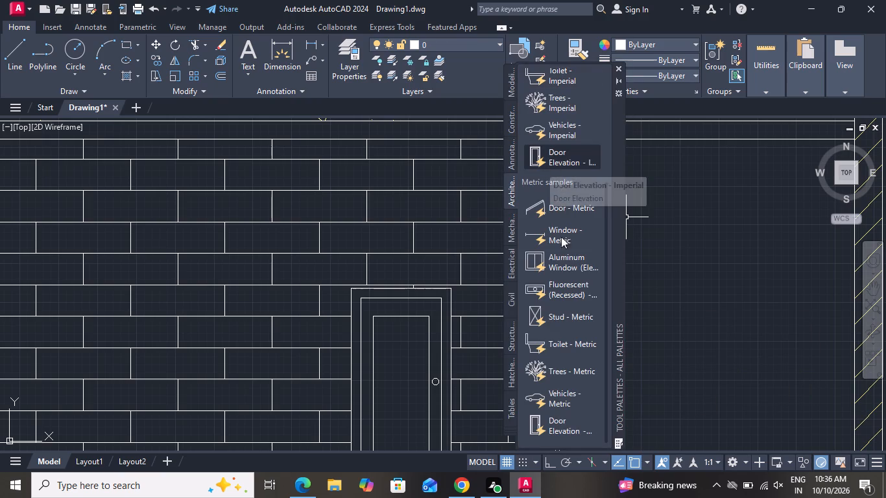
left_click_drag(562, 255, 609, 365)
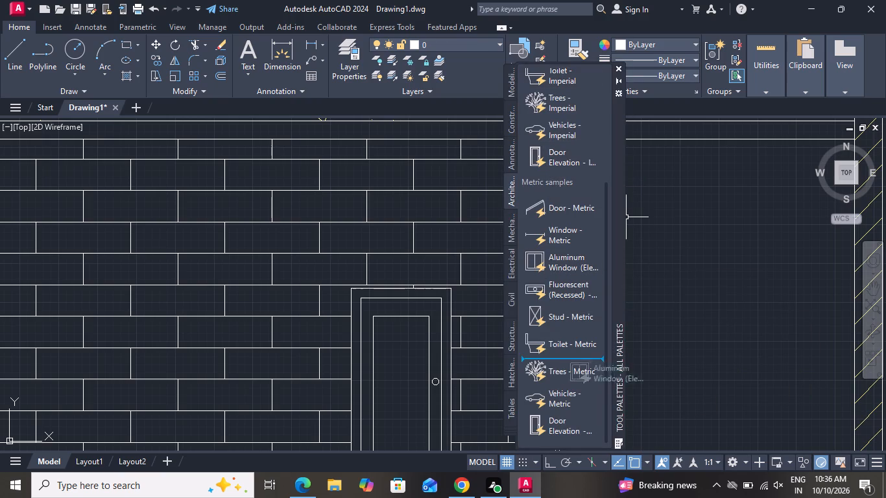
left_click_drag(609, 365, 662, 338)
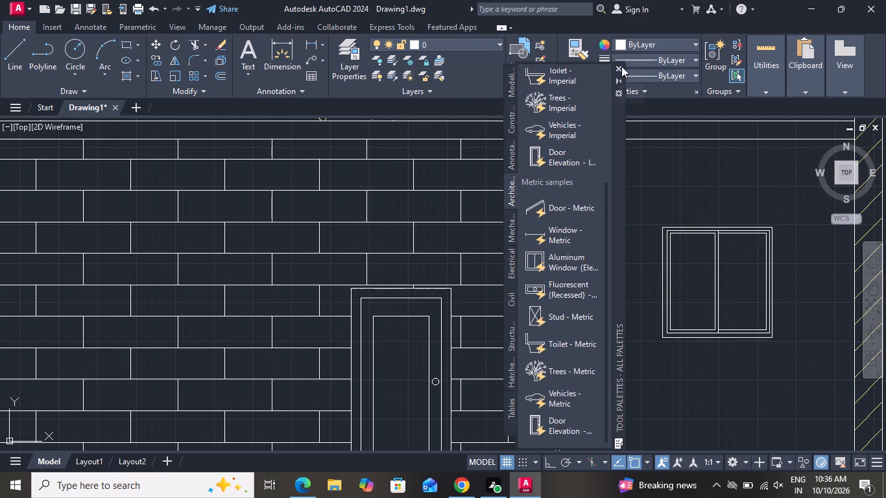
left_click(623, 66)
Move the new aluminum window slightly straight down within the plain wall section, using its lower-left corner as base point.
scroll(611, 213, "down", 2)
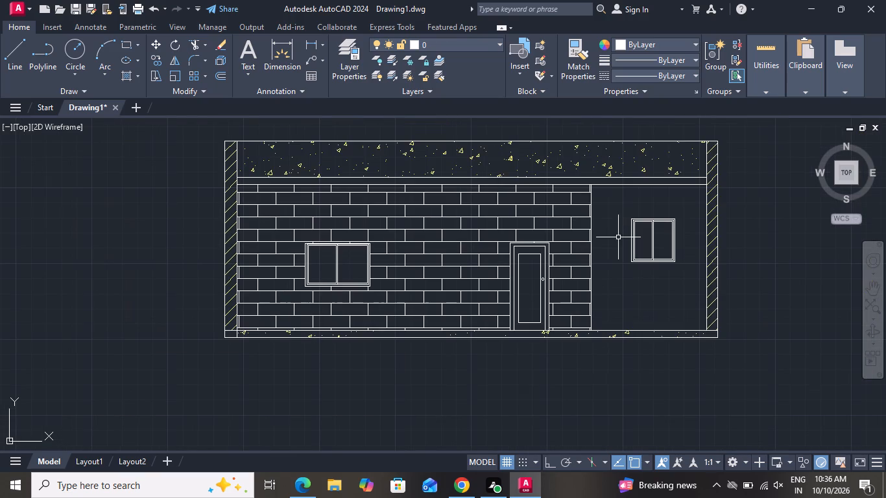
scroll(604, 255, "down", 2)
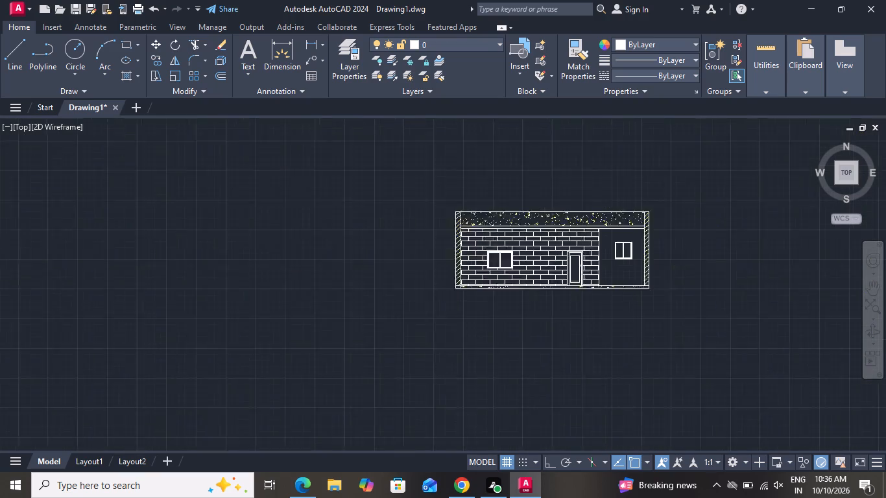
scroll(604, 257, "down", 1)
scroll(619, 248, "up", 4)
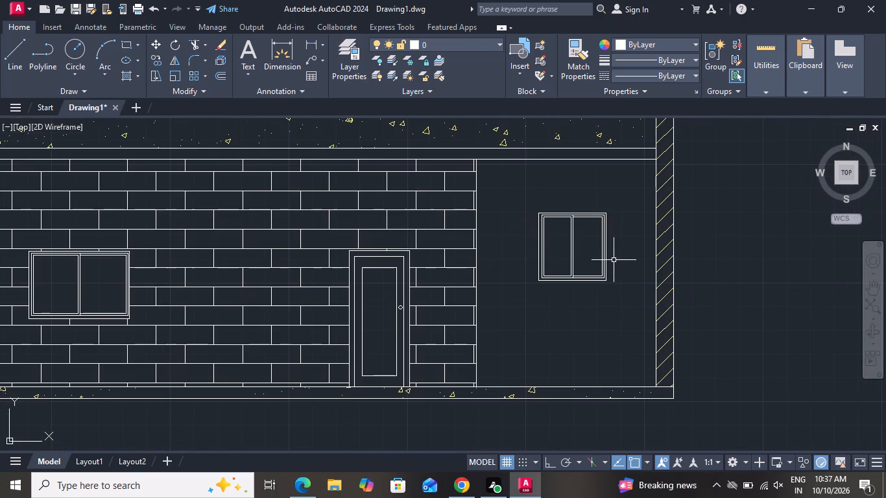
left_click(605, 255)
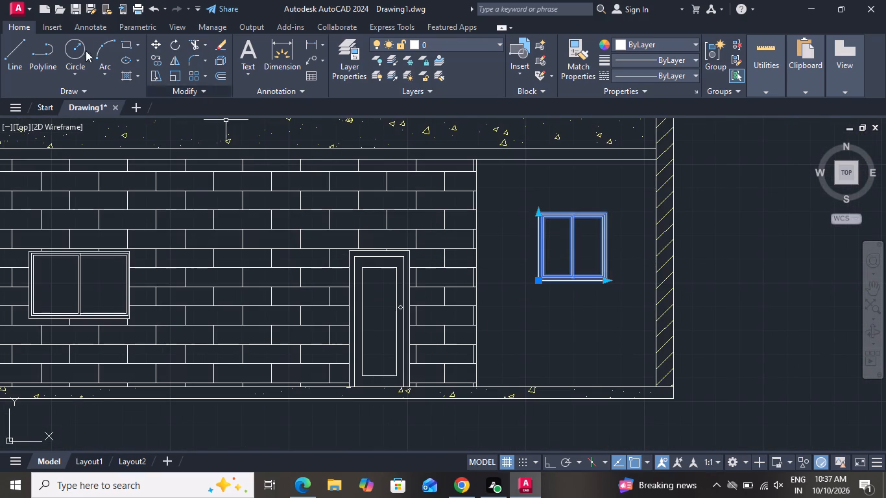
left_click(157, 47)
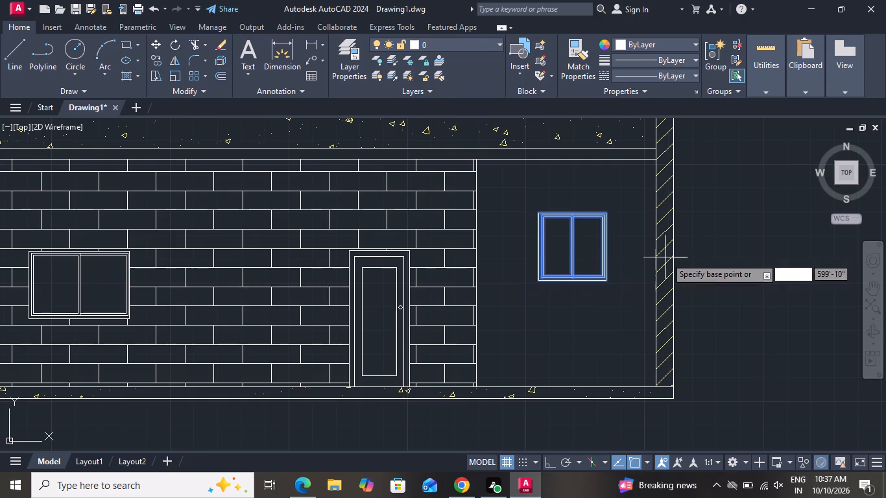
left_click(538, 281)
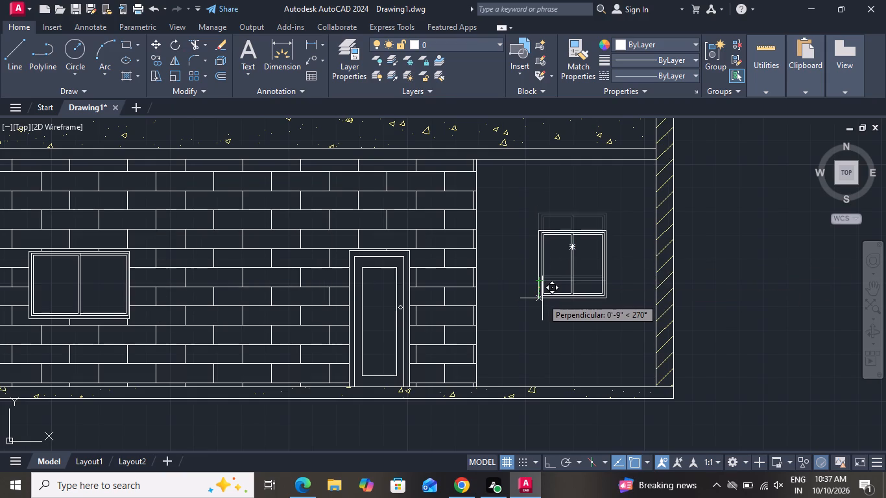
left_click(542, 302)
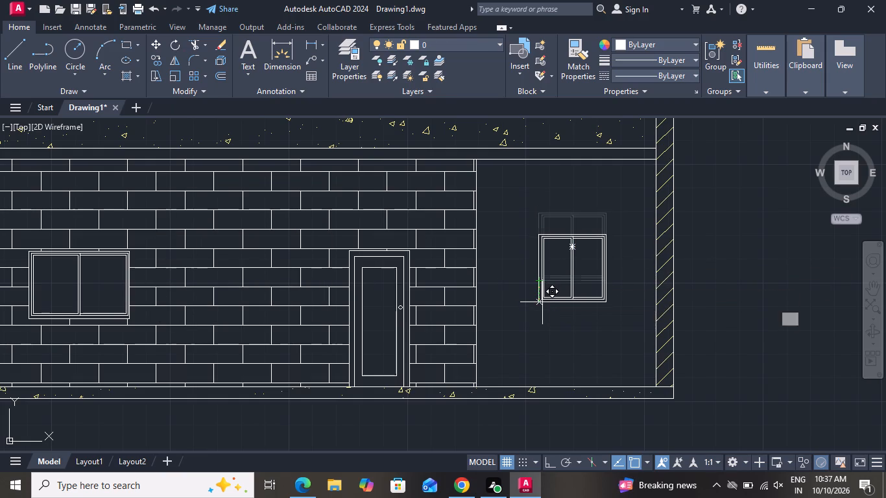
Delete the stray door block lying between the floor plan and the elevation.
scroll(545, 303, "up", 1)
scroll(545, 303, "down", 1)
scroll(547, 305, "up", 1)
scroll(547, 305, "down", 1)
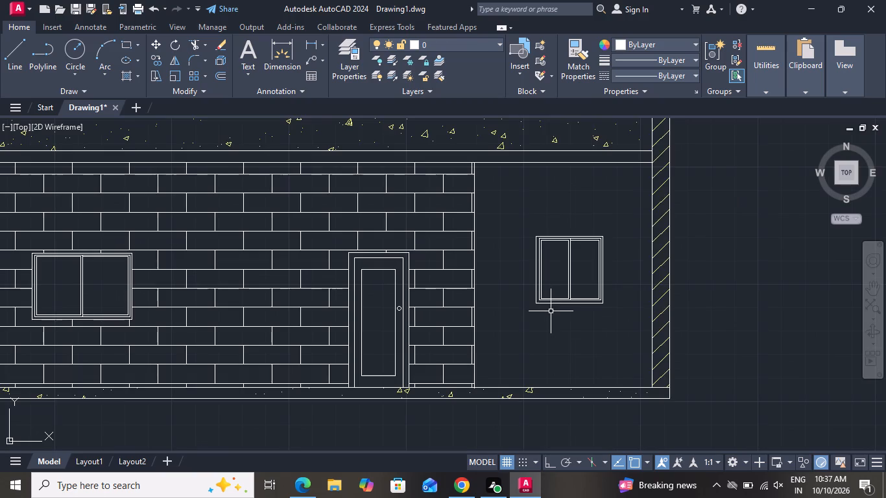
scroll(551, 312, "down", 2)
scroll(556, 305, "up", 1)
scroll(556, 305, "down", 1)
scroll(556, 305, "up", 1)
scroll(556, 305, "down", 1)
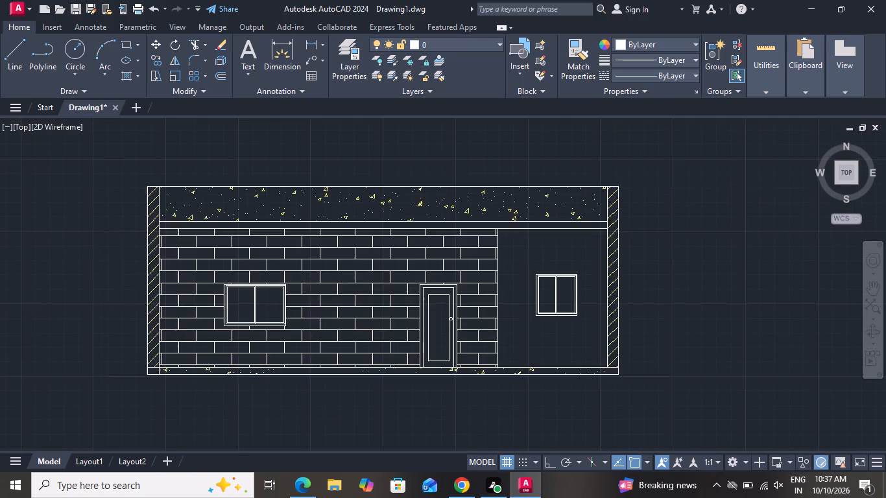
scroll(556, 305, "down", 2)
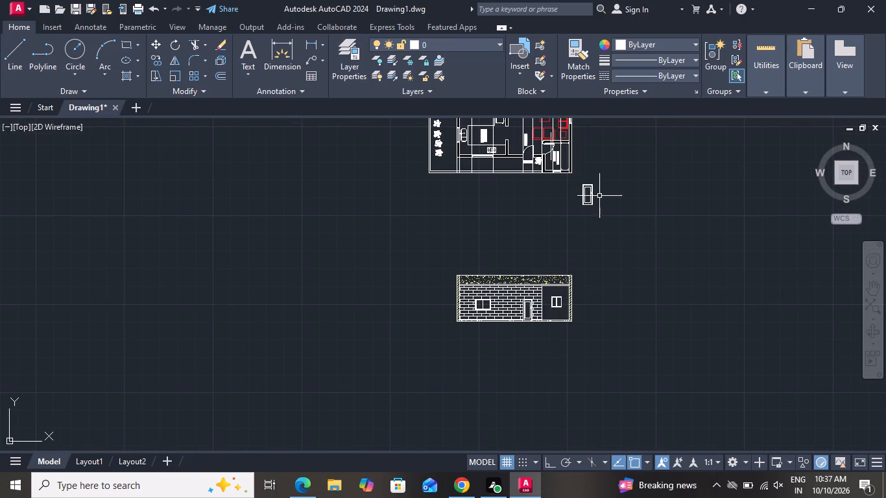
left_click_drag(605, 185, 600, 191)
left_click(542, 229)
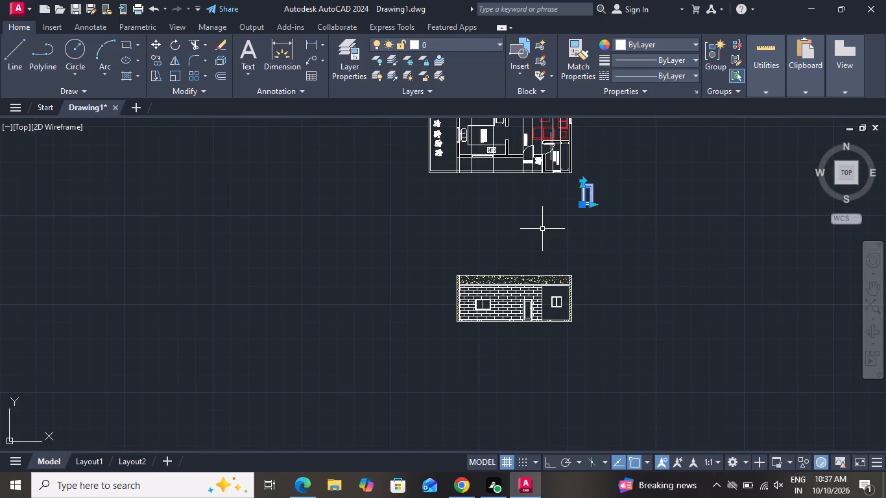
key("Delete")
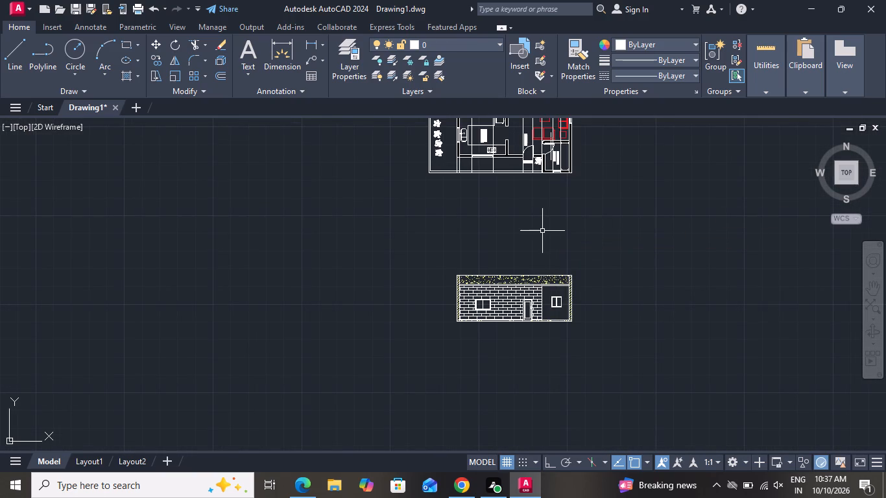
Examine the elevation against the floor plan's front wall, around the entrance and the pooja room window.
scroll(553, 320, "up", 3)
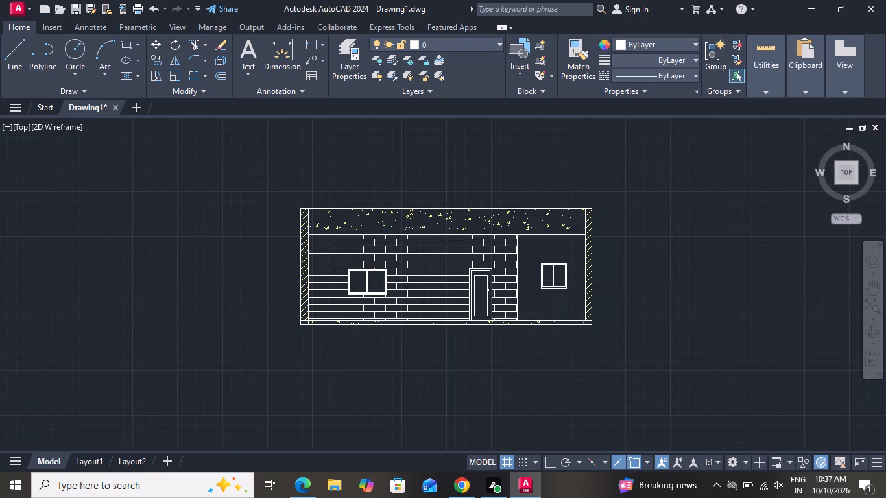
scroll(557, 314, "up", 2)
scroll(557, 314, "down", 1)
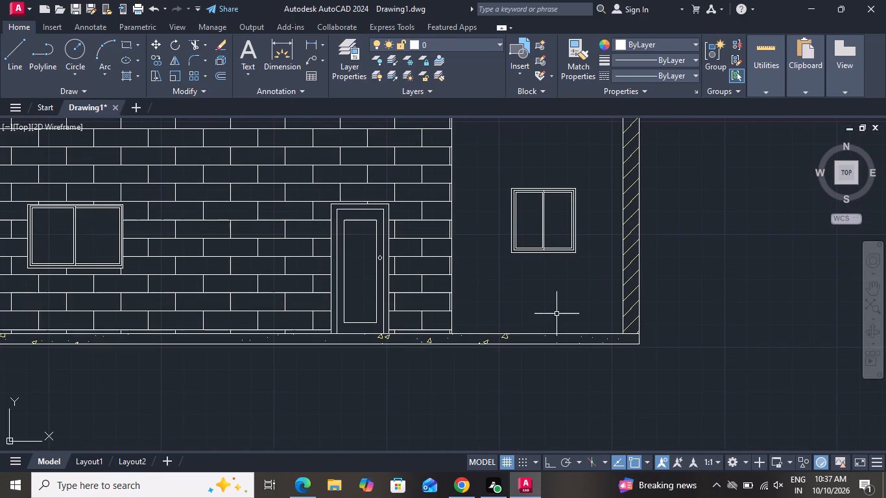
scroll(484, 252, "down", 5)
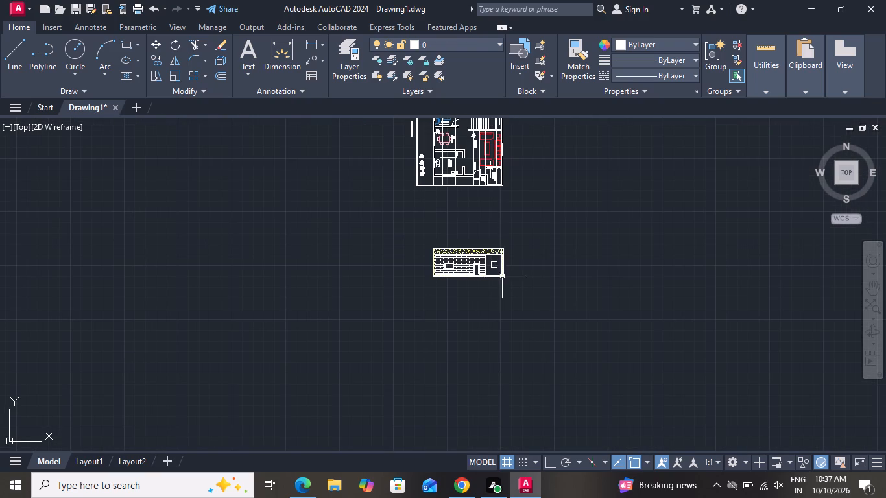
scroll(475, 191, "up", 2)
scroll(472, 189, "down", 1)
scroll(470, 189, "up", 1)
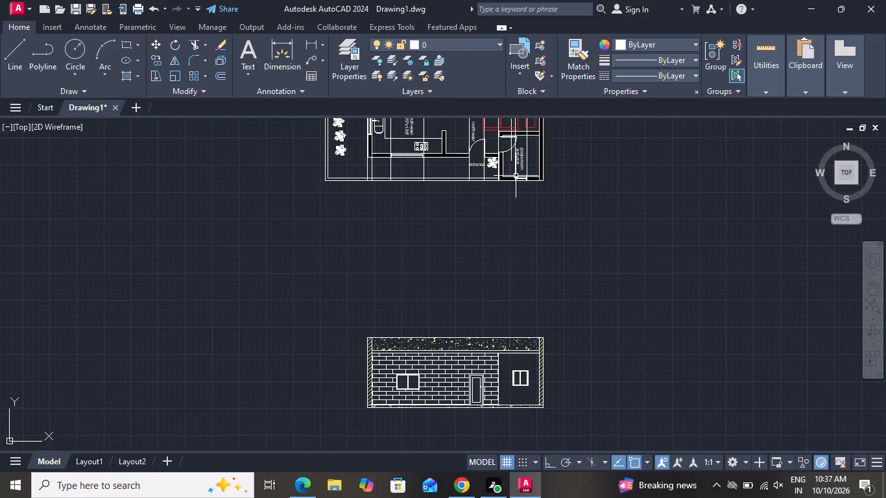
scroll(514, 175, "up", 1)
scroll(533, 184, "down", 1)
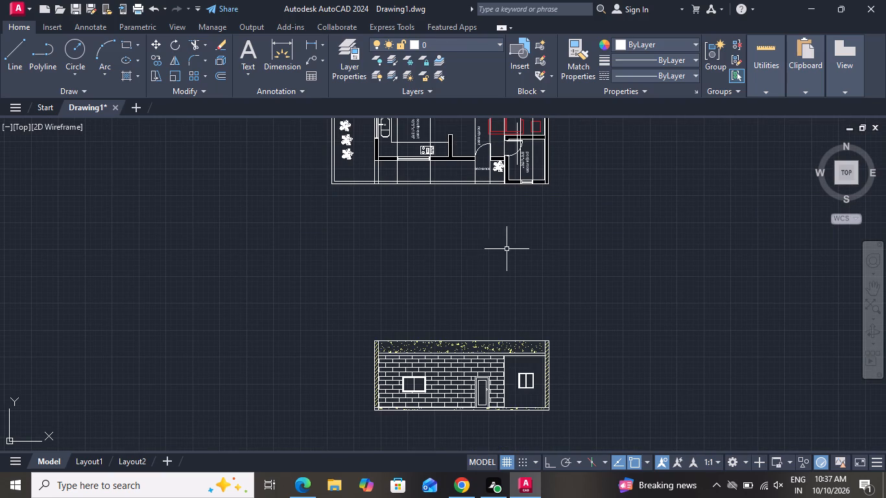
scroll(528, 191, "up", 2)
scroll(526, 187, "down", 2)
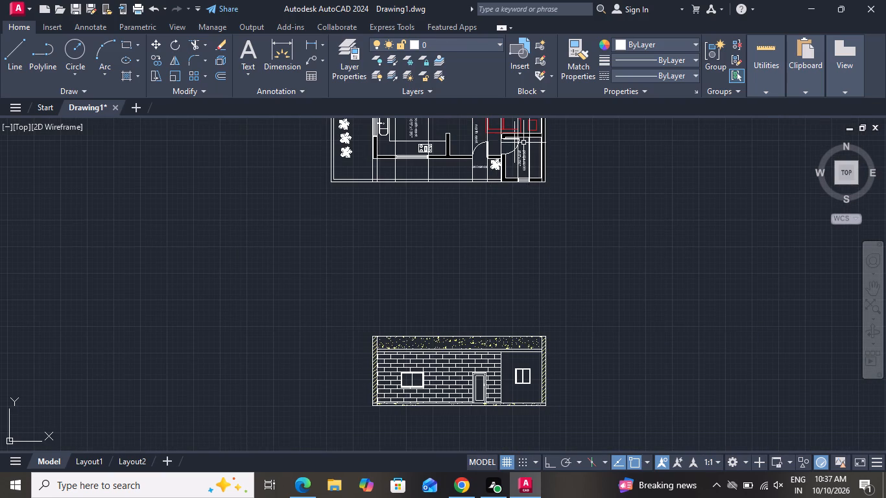
scroll(522, 130, "up", 2)
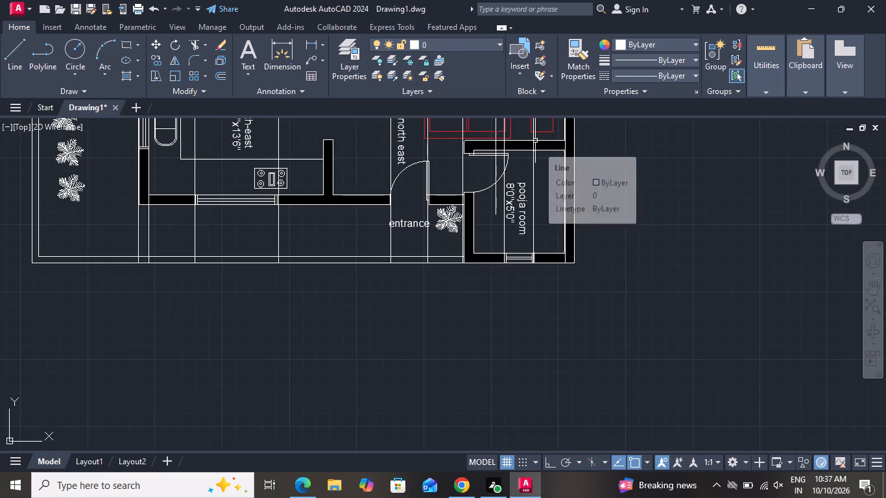
scroll(535, 249, "down", 3)
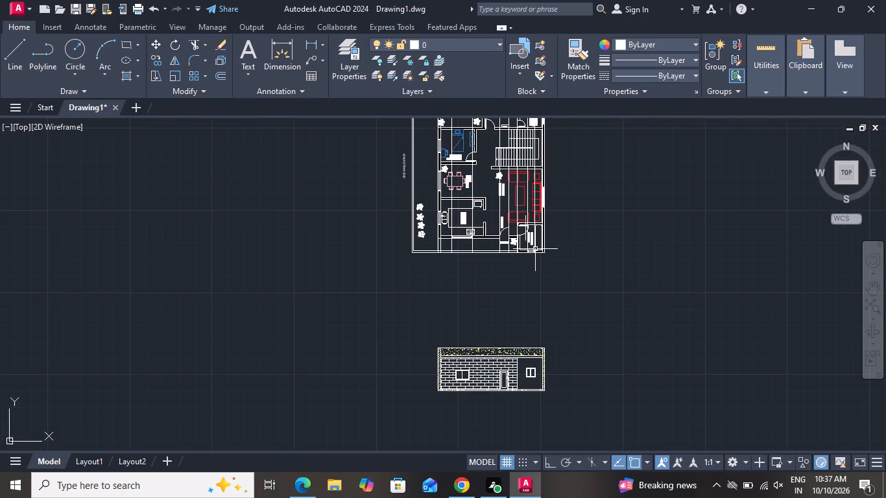
Set the colour of the brick hatch on the front wall to 206,204,230.
scroll(523, 393, "up", 3)
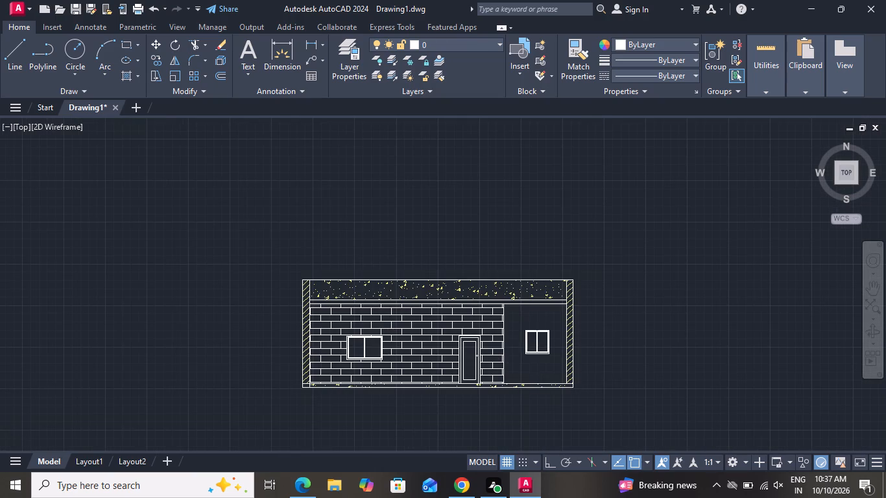
left_click(368, 293)
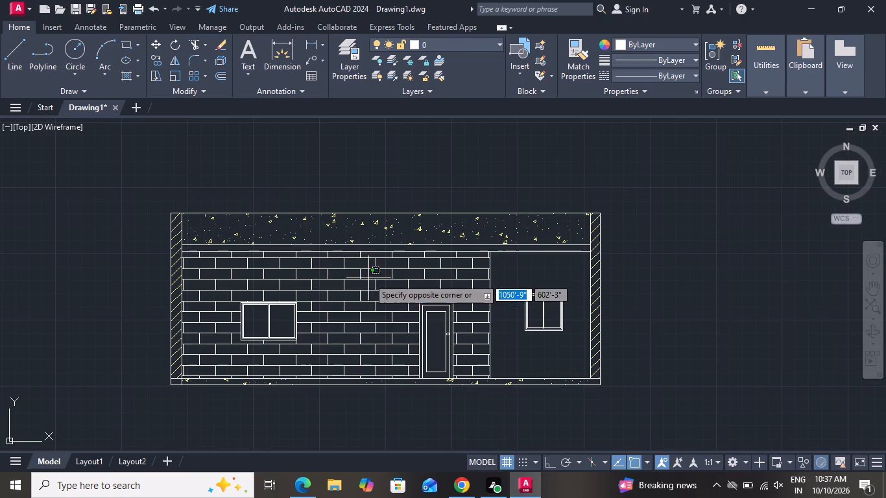
left_click(368, 278)
left_click(374, 60)
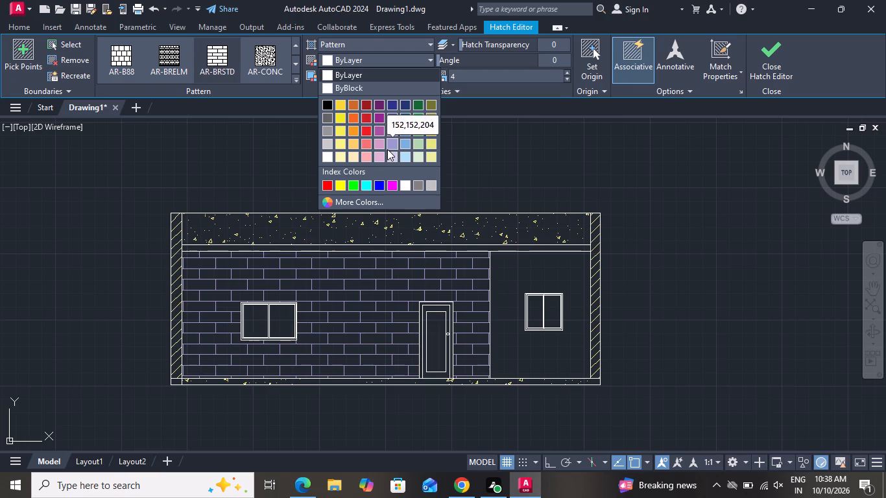
left_click(395, 156)
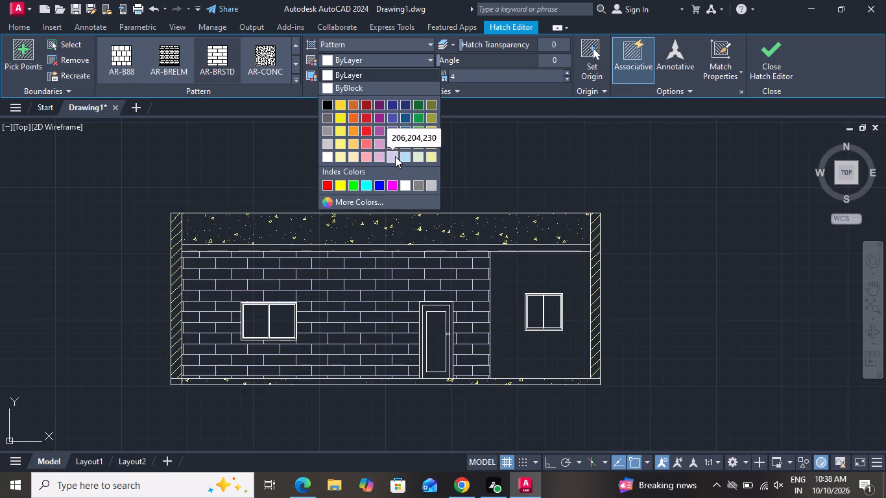
key("Escape")
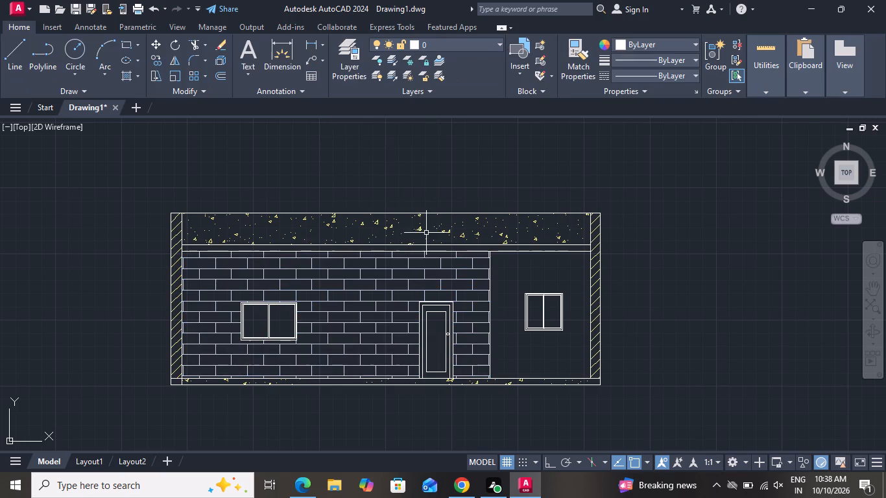
Hatch the plain wall section around the aluminum window with the AR-BRELM pattern.
scroll(443, 246, "up", 1)
scroll(444, 246, "down", 3)
scroll(521, 253, "up", 2)
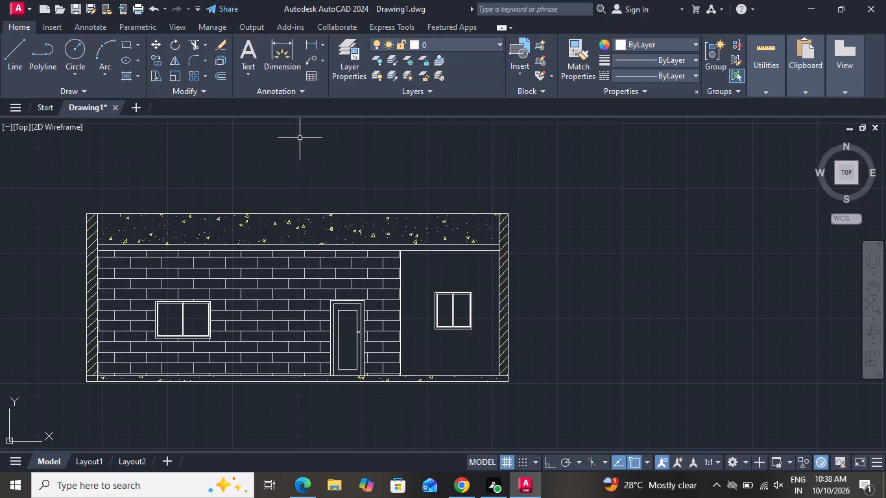
left_click(121, 77)
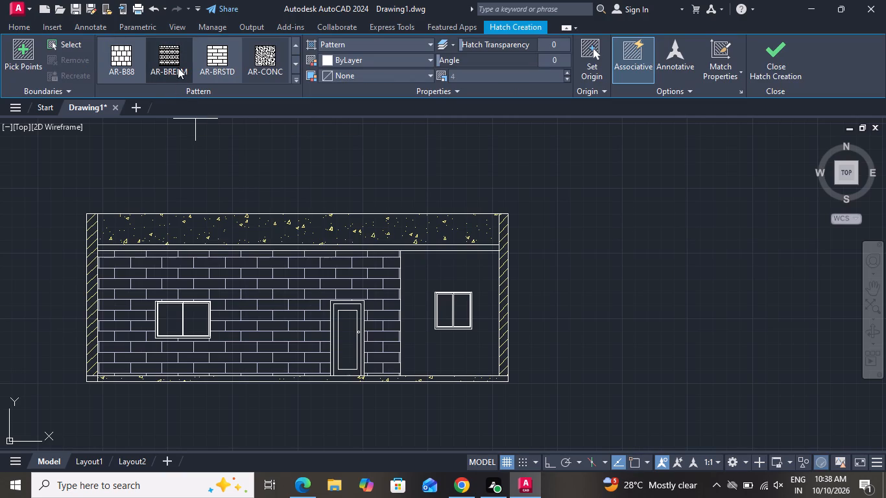
left_click(176, 65)
left_click(453, 343)
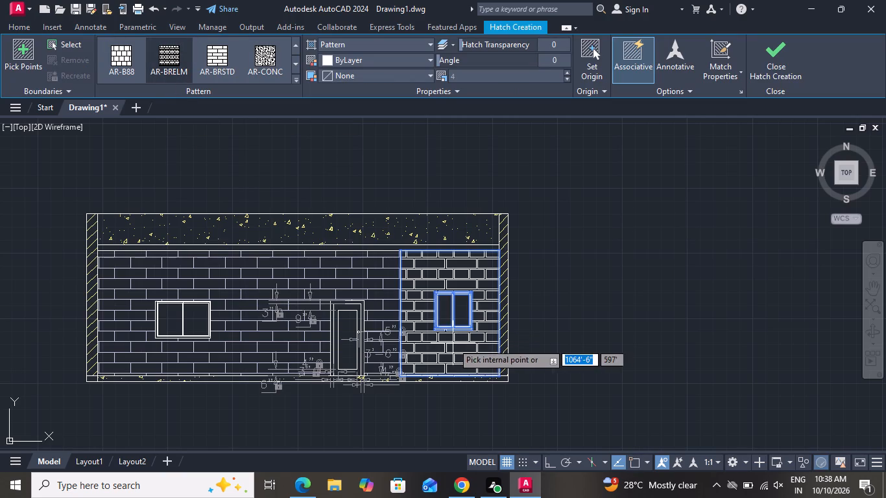
right_click(591, 253)
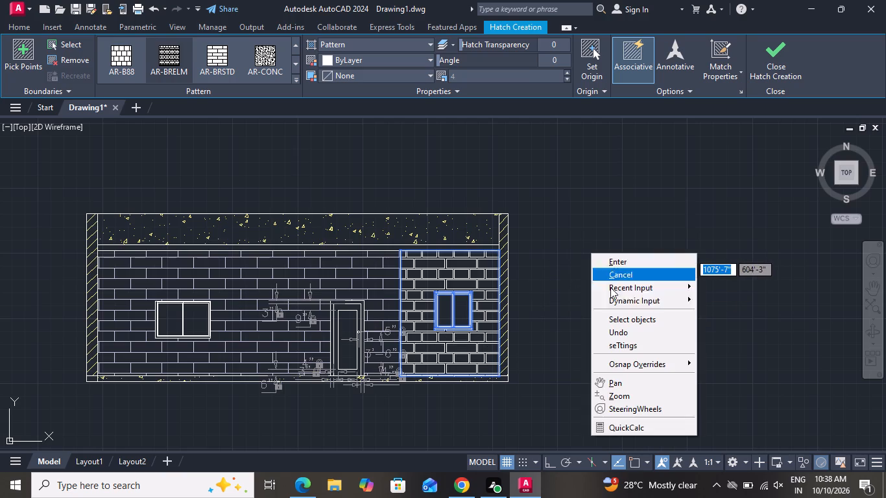
left_click(618, 274)
scroll(624, 285, "down", 1)
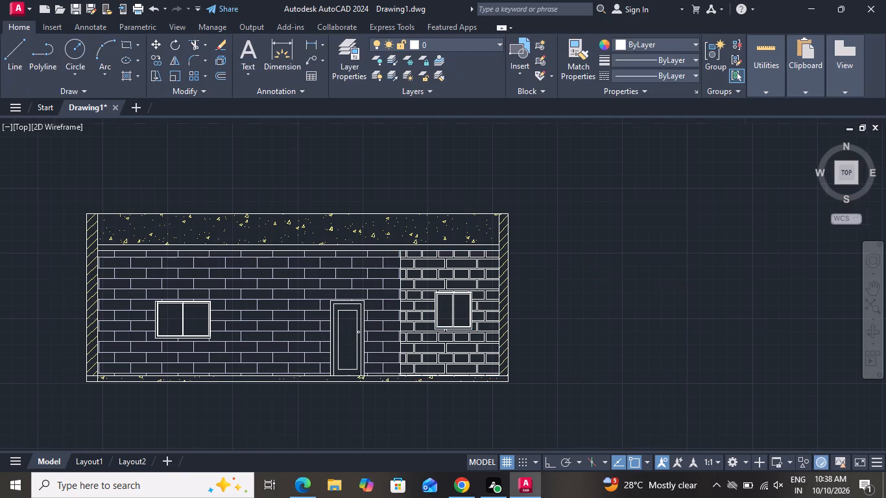
scroll(516, 326, "up", 1)
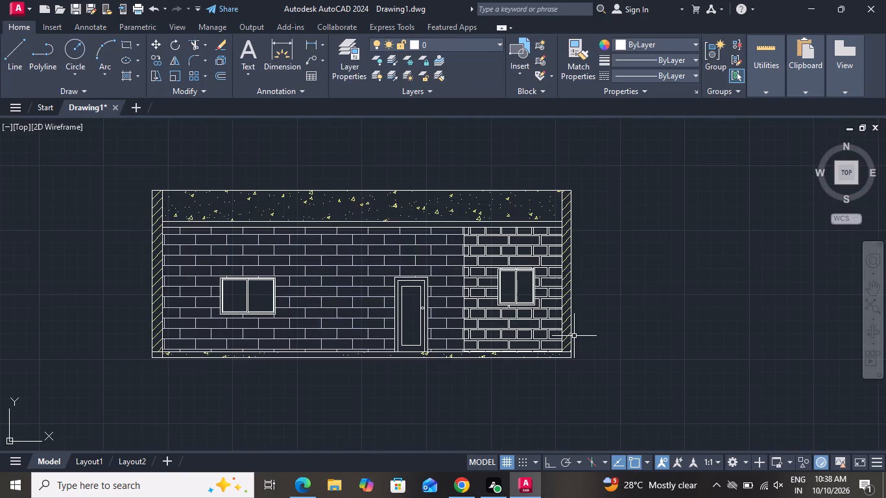
Delete the AR-BRELM hatch from the wall section around the small window beside the right outer wall.
scroll(574, 336, "up", 3)
scroll(485, 336, "down", 2)
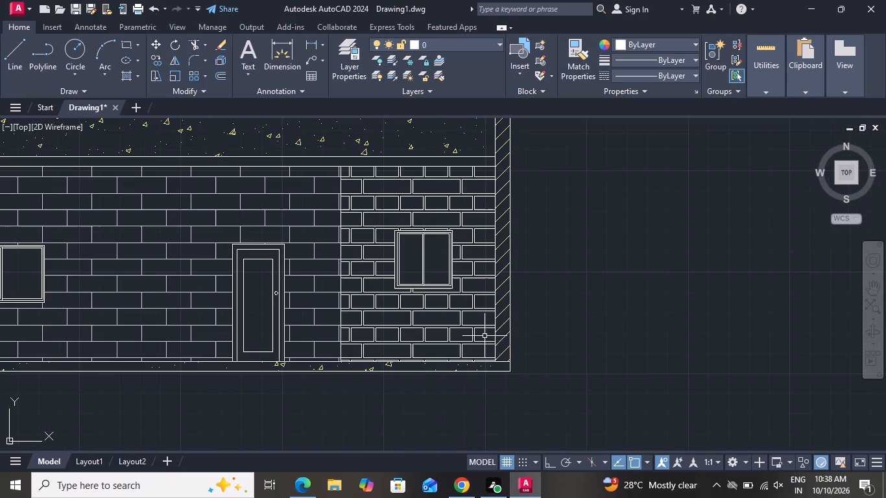
left_click(470, 333)
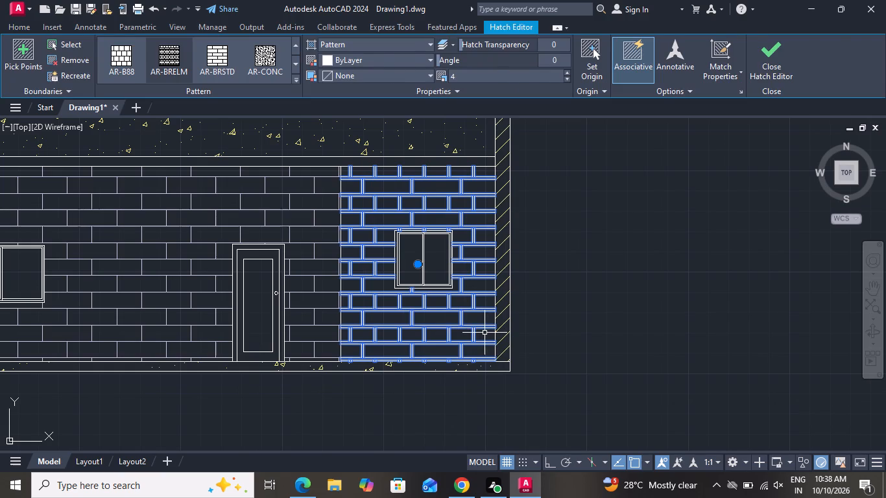
key("Delete")
Examine the ground floor and first floor plans, especially the balcony, family living and pooja room side, against the elevation.
scroll(494, 333, "down", 3)
scroll(505, 335, "up", 1)
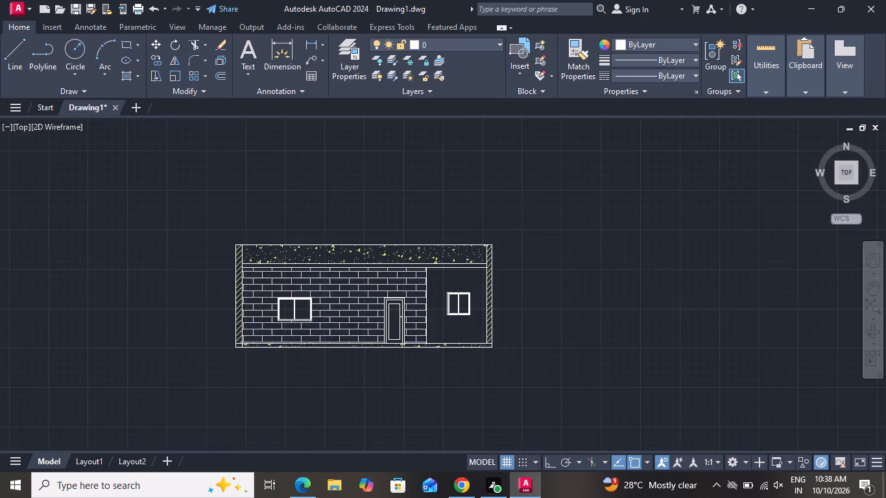
scroll(505, 335, "up", 2)
scroll(505, 335, "down", 1)
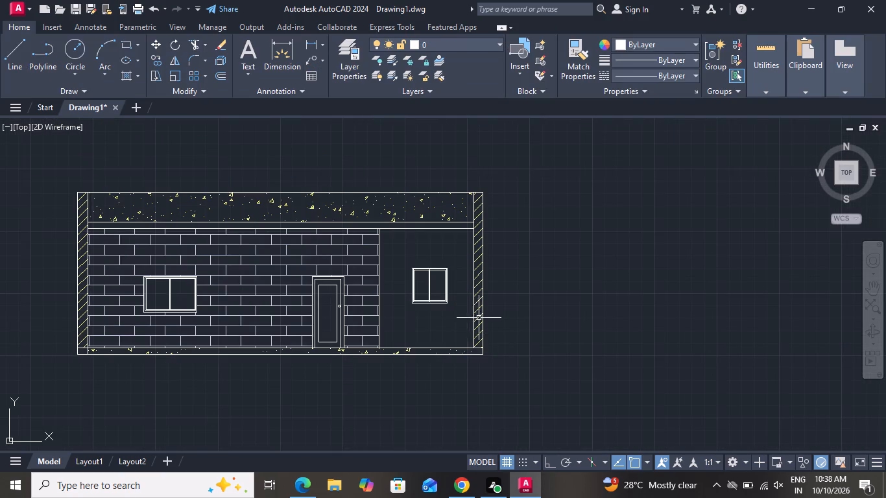
scroll(479, 319, "down", 2)
scroll(464, 290, "up", 2)
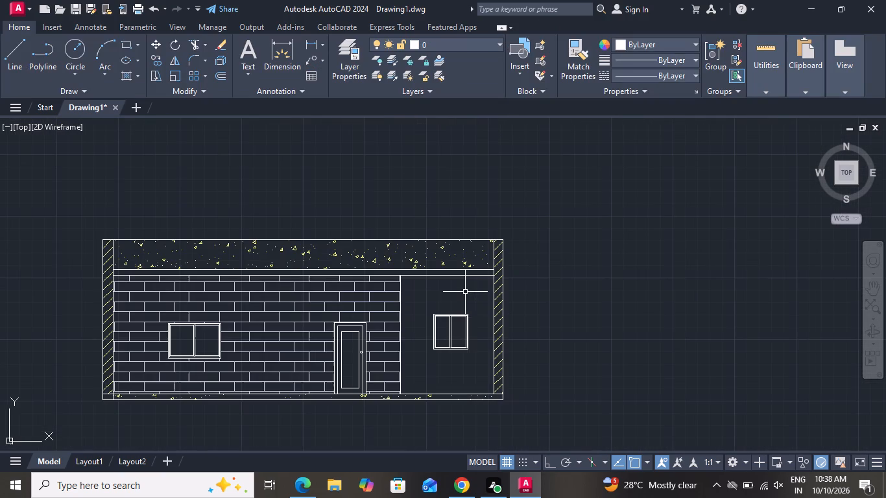
scroll(470, 299, "down", 5)
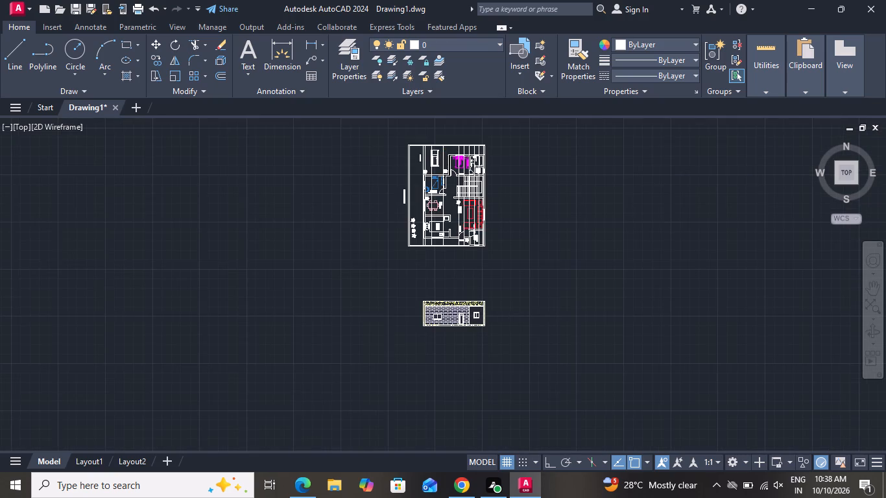
scroll(475, 290, "down", 2)
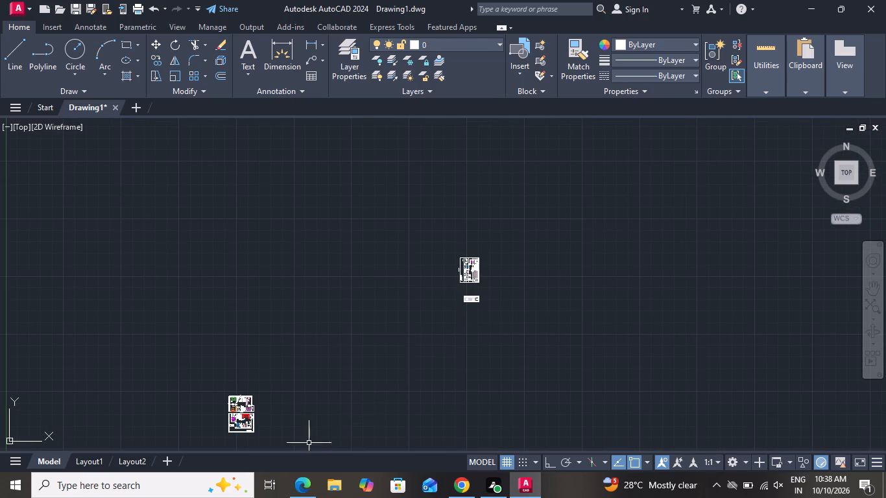
scroll(272, 452, "up", 4)
scroll(234, 440, "down", 1)
scroll(237, 434, "up", 3)
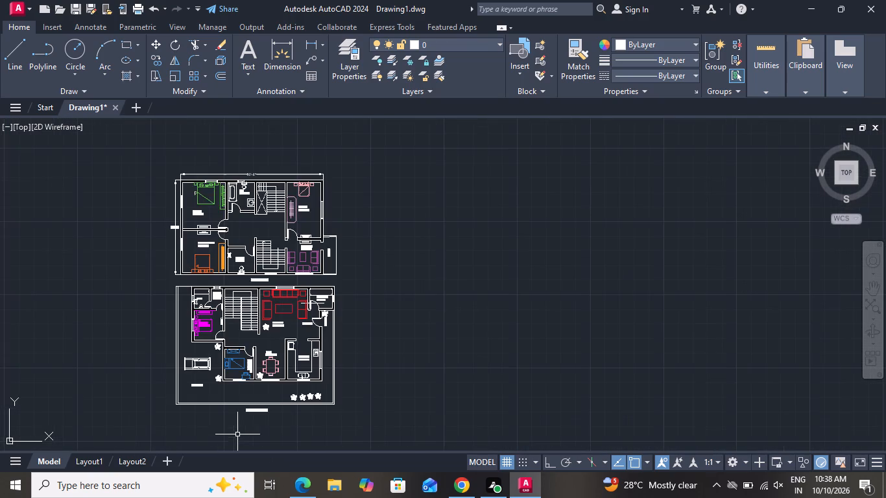
scroll(240, 431, "down", 1)
scroll(240, 431, "up", 2)
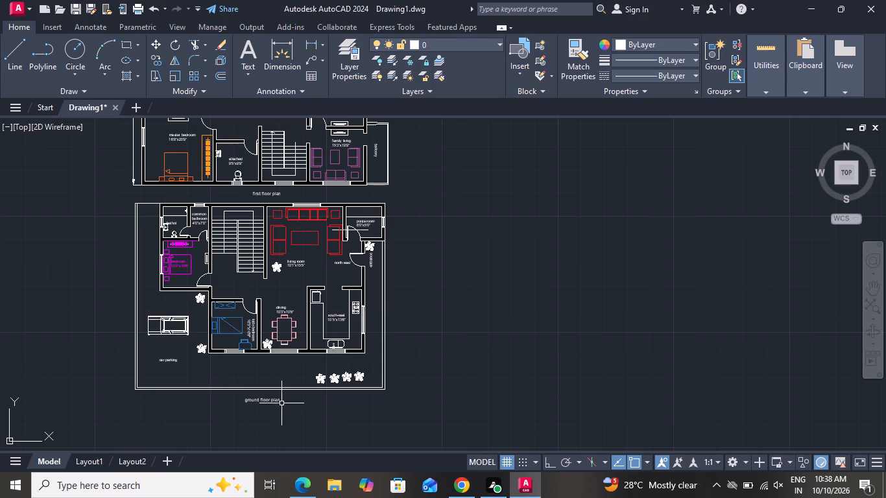
scroll(337, 324, "down", 2)
scroll(359, 244, "up", 2)
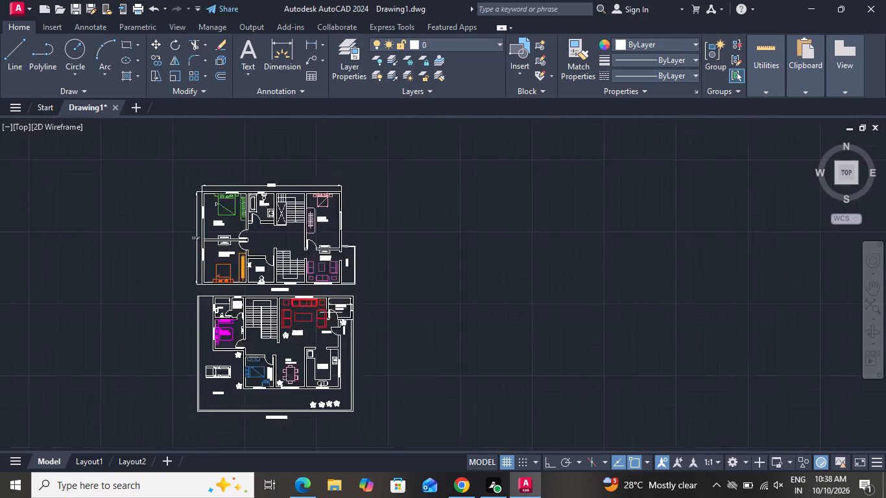
scroll(359, 243, "up", 1)
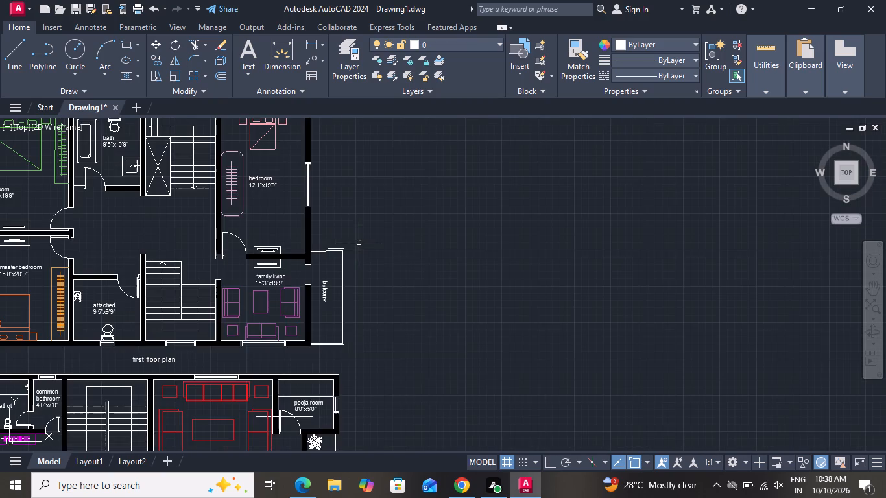
scroll(359, 243, "down", 1)
scroll(359, 243, "up", 1)
scroll(359, 243, "down", 1)
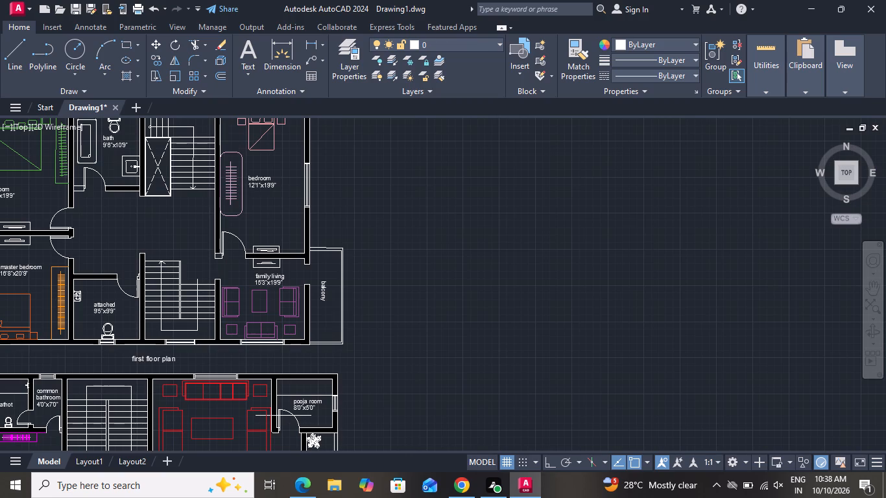
scroll(359, 243, "down", 1)
scroll(374, 275, "up", 1)
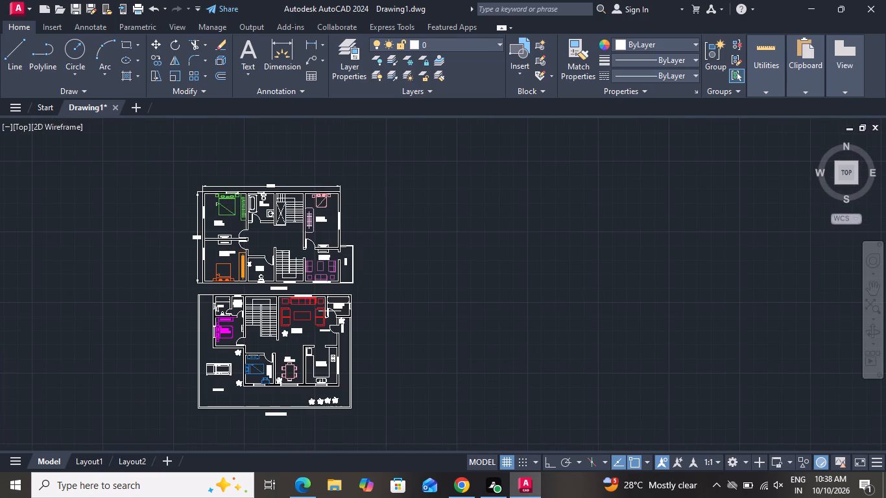
scroll(374, 275, "up", 2)
scroll(374, 275, "down", 1)
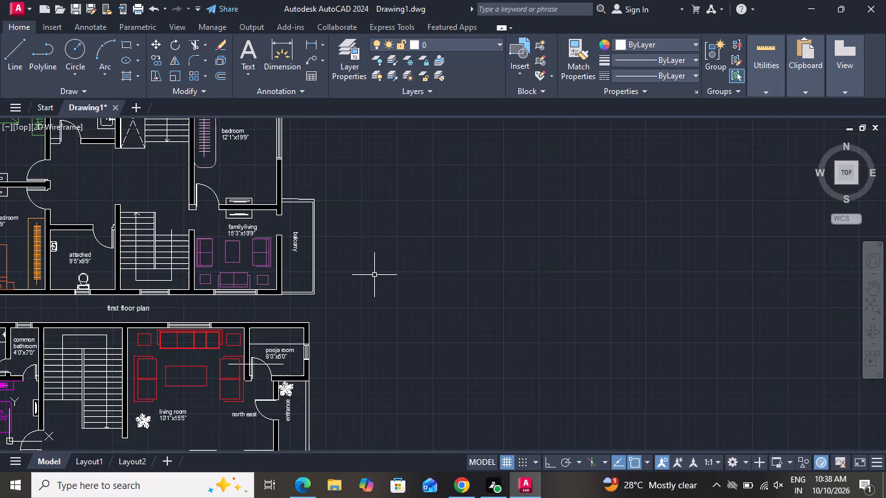
scroll(374, 275, "down", 1)
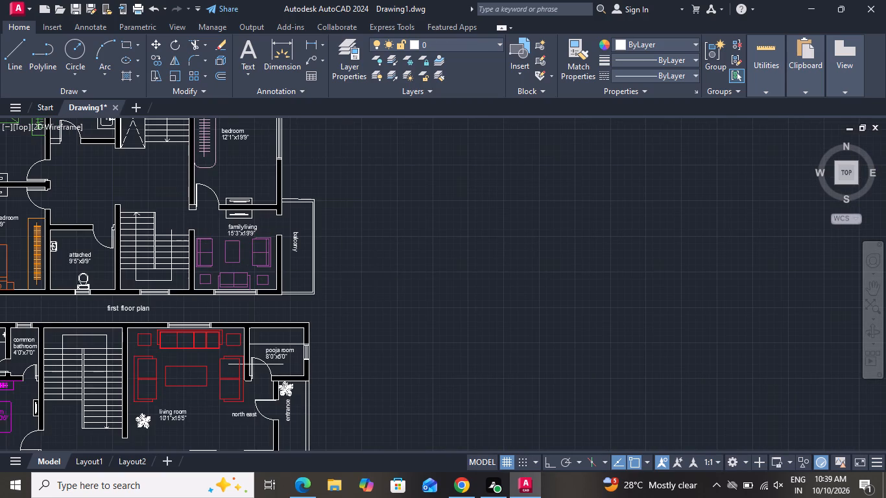
scroll(374, 275, "down", 2)
scroll(374, 276, "up", 1)
scroll(374, 277, "down", 1)
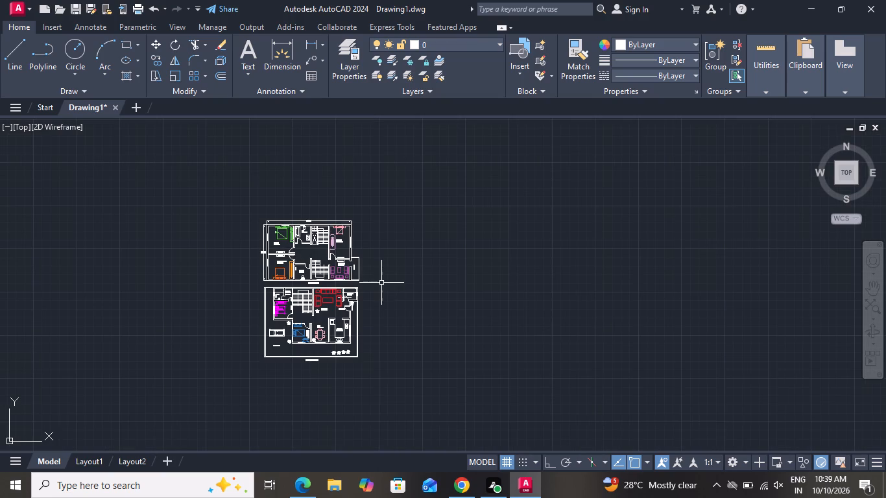
scroll(381, 281, "down", 4)
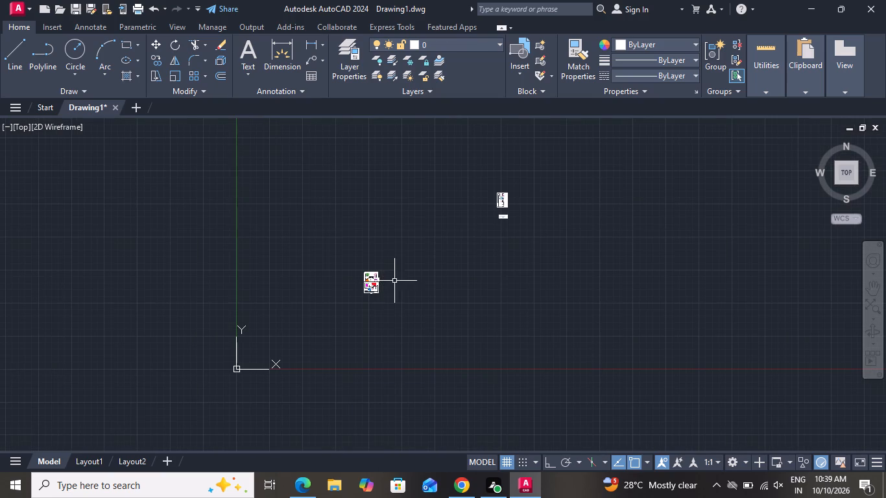
scroll(503, 207, "up", 5)
scroll(515, 221, "down", 1)
scroll(515, 220, "up", 3)
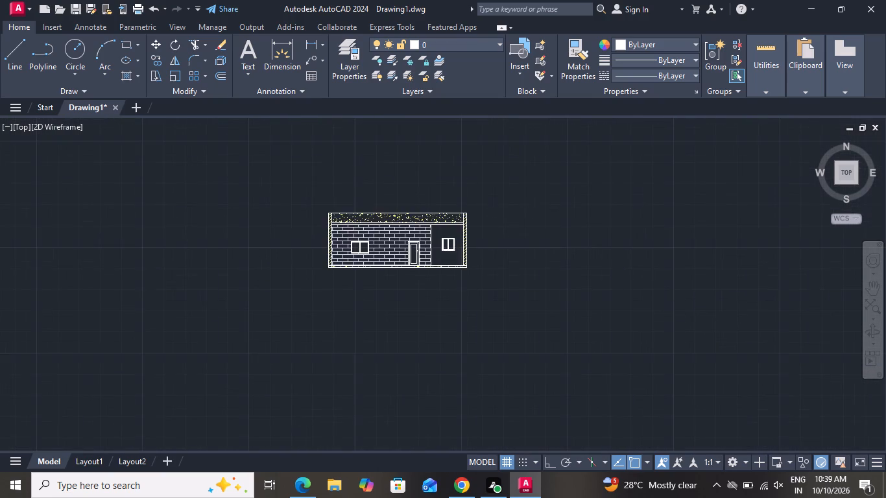
Copy the whole elevation from its bottom-right corner to its top-right corner, stacking a second storey directly above.
left_click(479, 185)
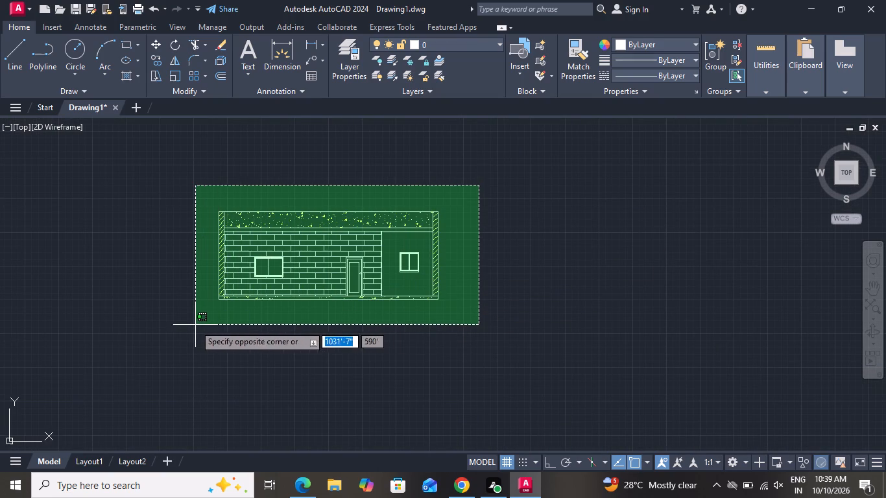
left_click(195, 324)
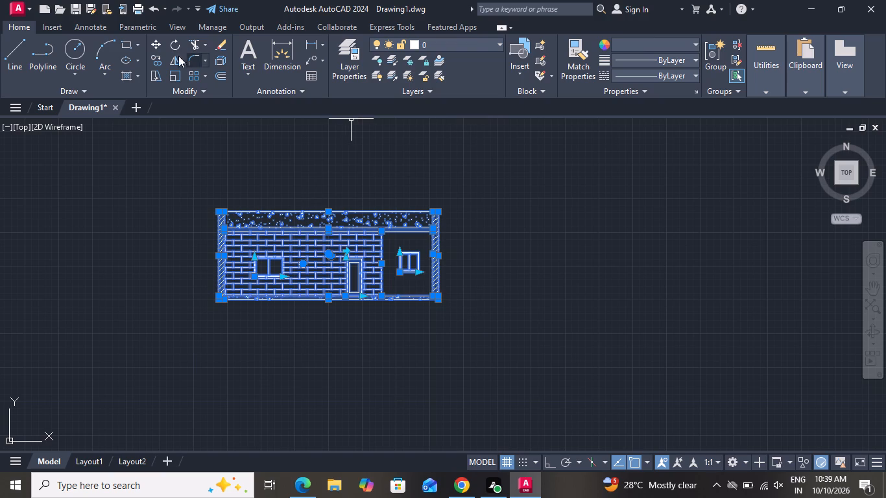
left_click(160, 59)
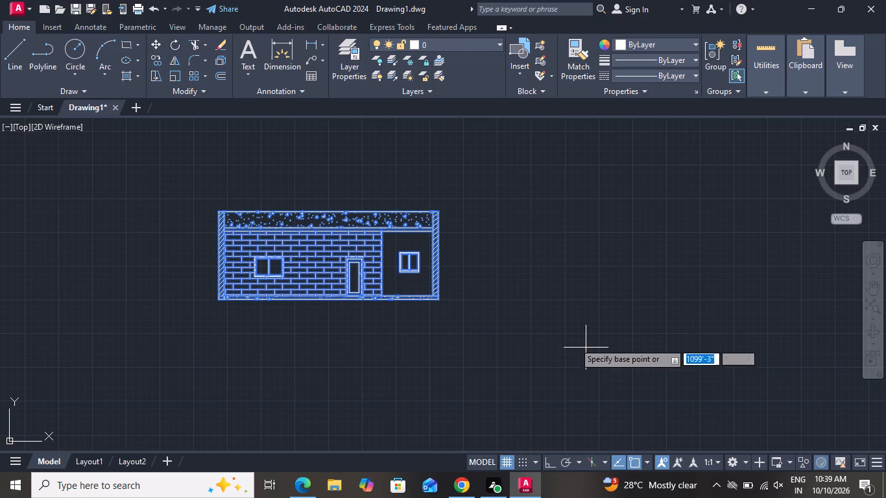
left_click(439, 302)
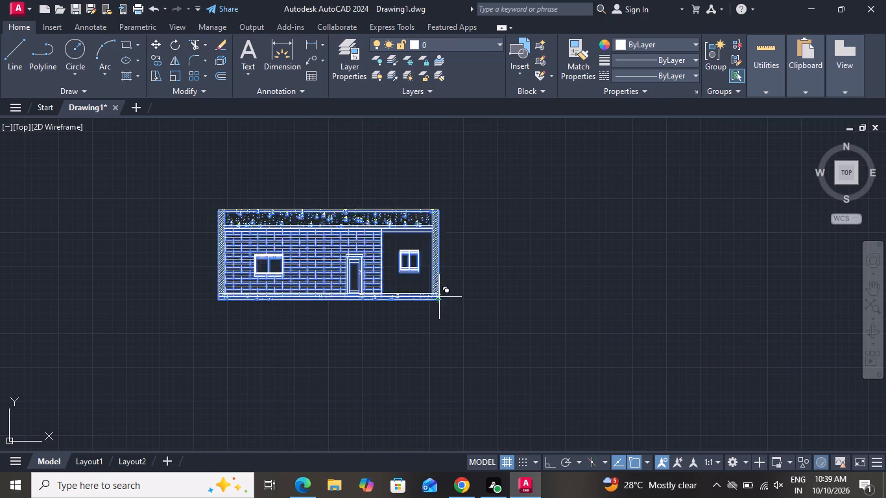
left_click(439, 211)
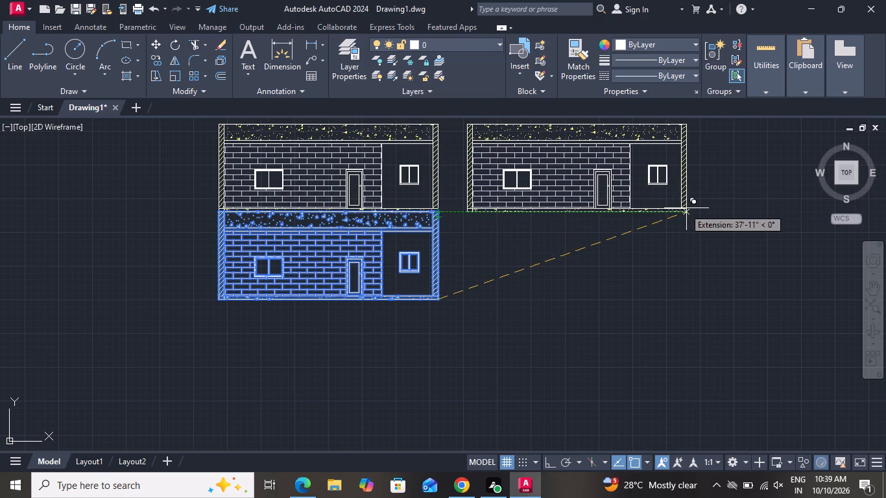
right_click(689, 208)
left_click(723, 230)
scroll(629, 359, "down", 1)
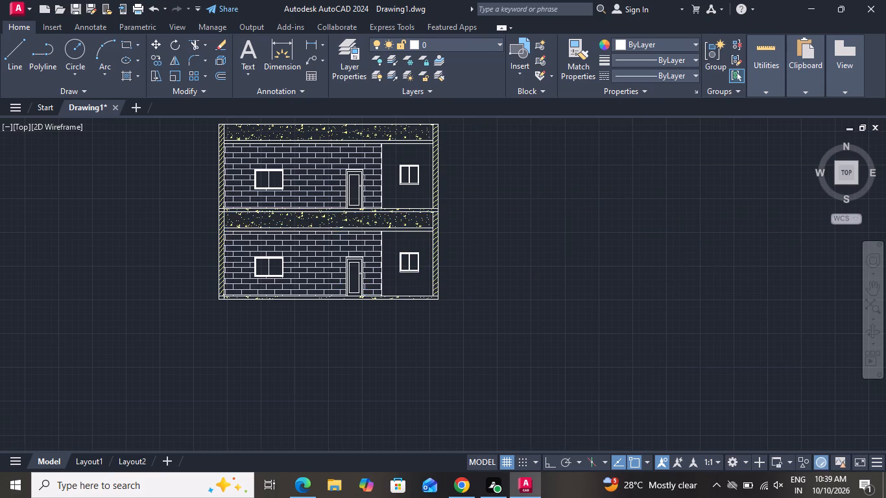
Delete the concrete hatch in the deep band between the lower and upper storeys.
scroll(507, 263, "up", 3)
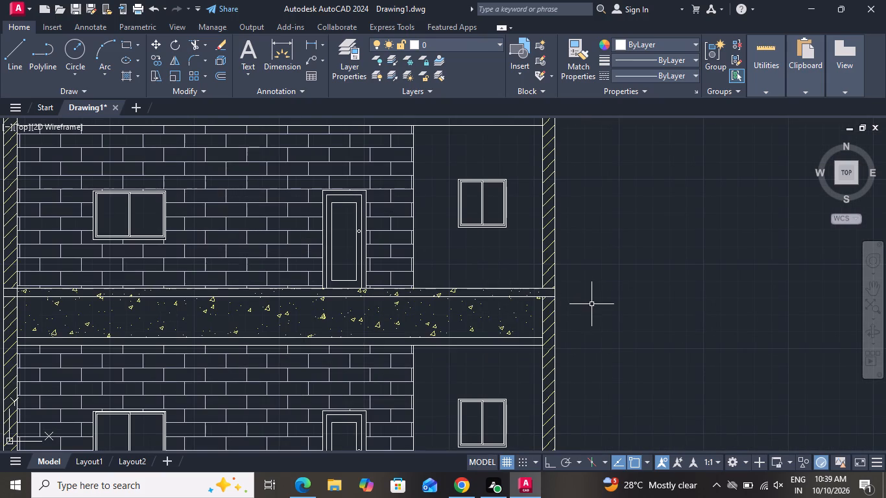
scroll(562, 314, "down", 1)
scroll(562, 316, "up", 1)
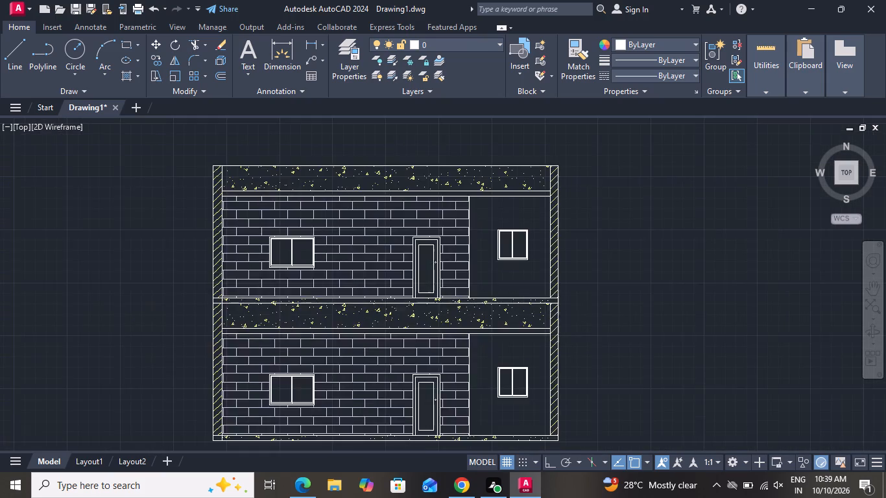
left_click(479, 321)
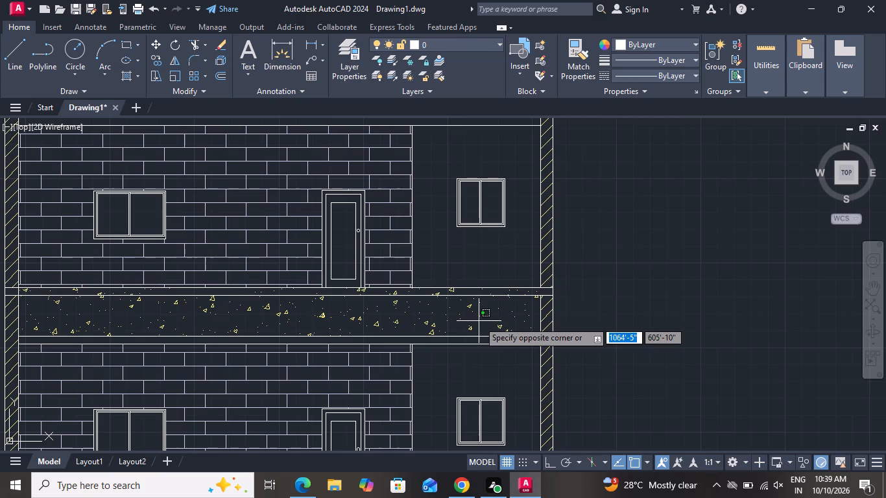
left_click(405, 325)
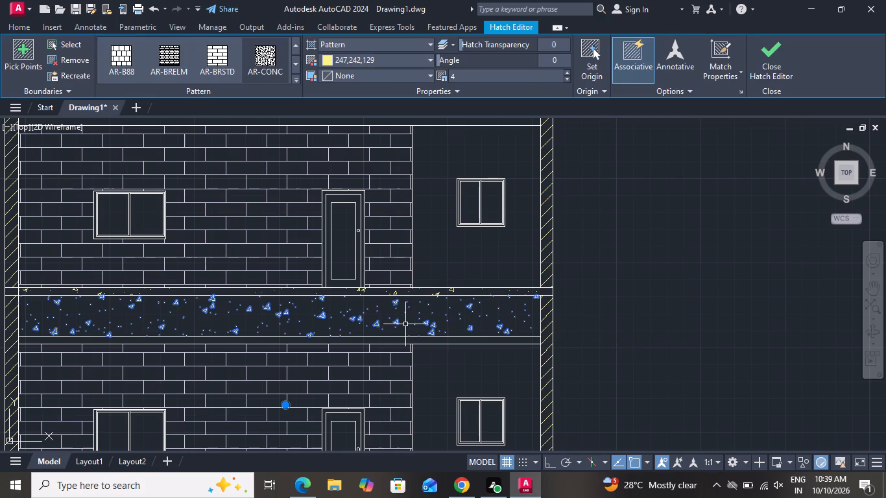
key("Delete")
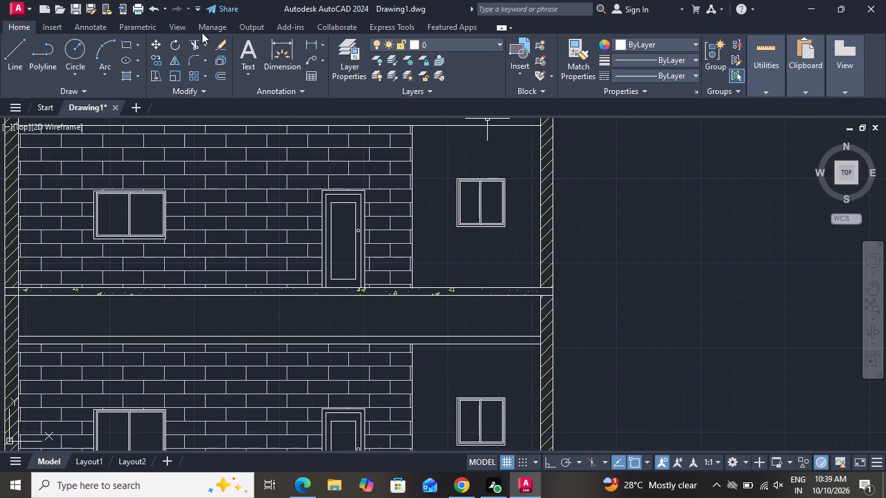
Extend the two slab lines above the lower storey through the right outer wall to its outer face.
key("e")
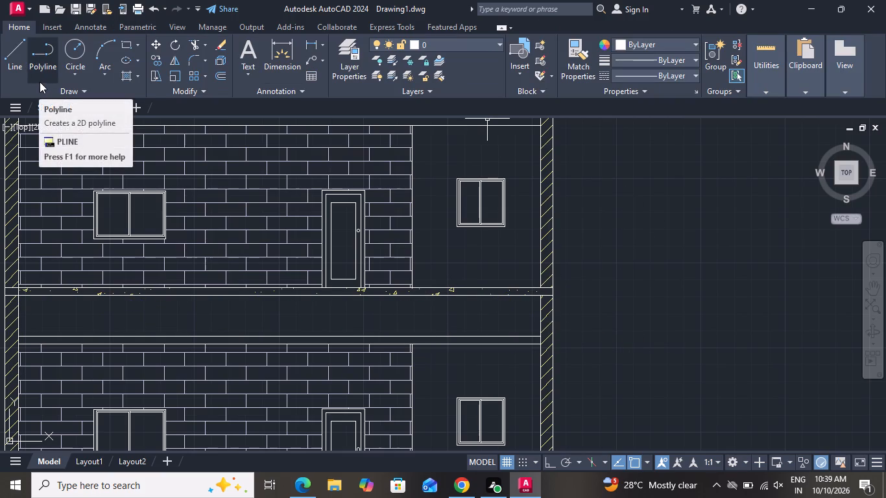
key("x")
key("space")
key("space")
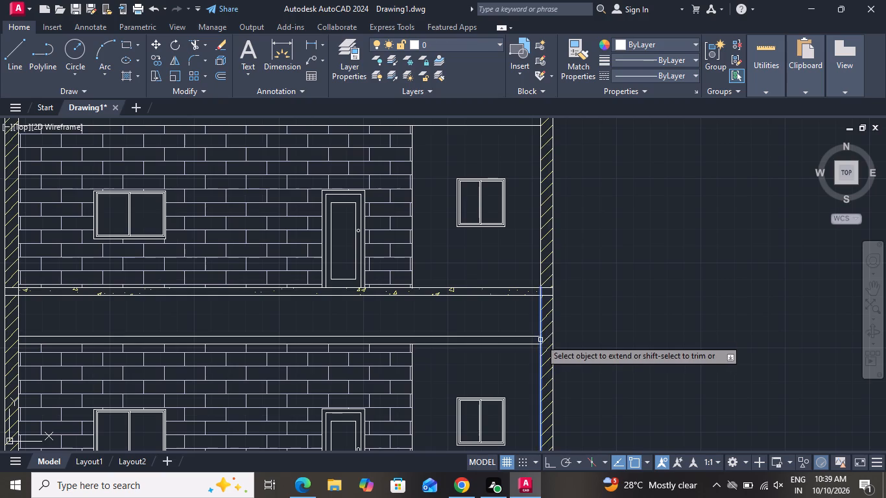
left_click(531, 337)
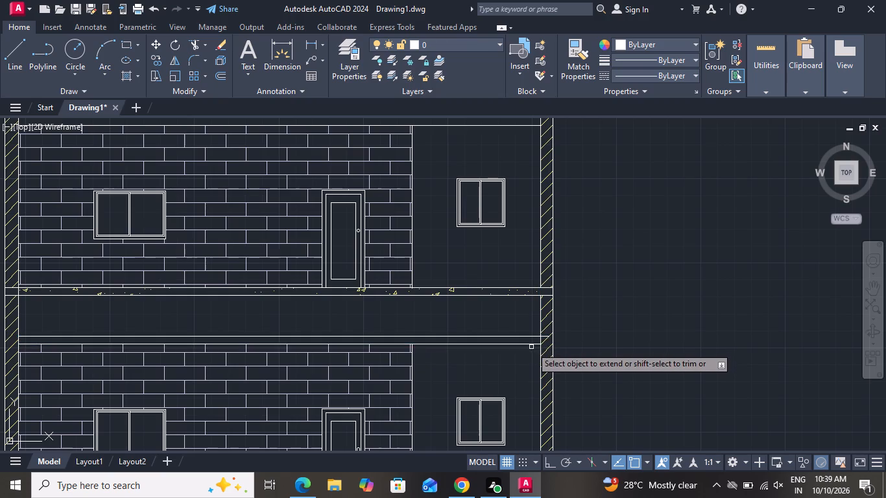
left_click(531, 346)
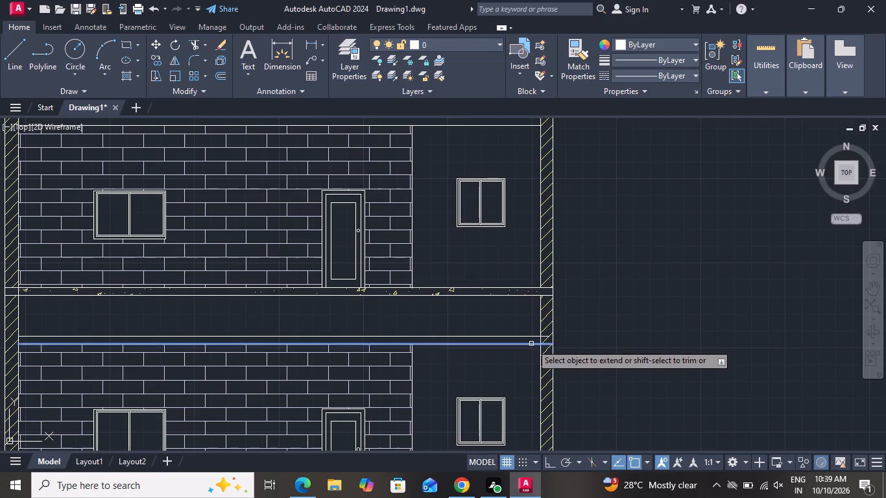
left_click(531, 344)
left_click(549, 337)
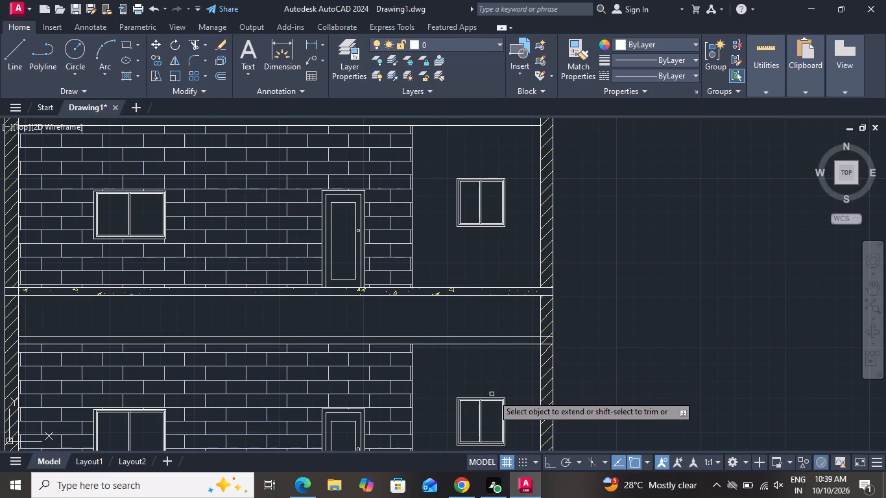
Extend the same two slab lines through the left outer wall to its outer face.
scroll(497, 401, "down", 2)
scroll(328, 383, "up", 2)
scroll(313, 383, "down", 1)
scroll(313, 382, "up", 1)
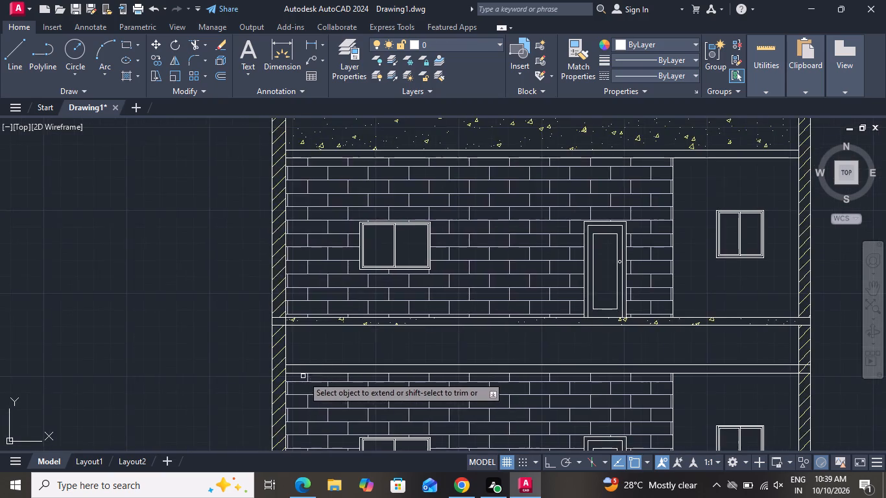
scroll(303, 376, "up", 3)
left_click(252, 335)
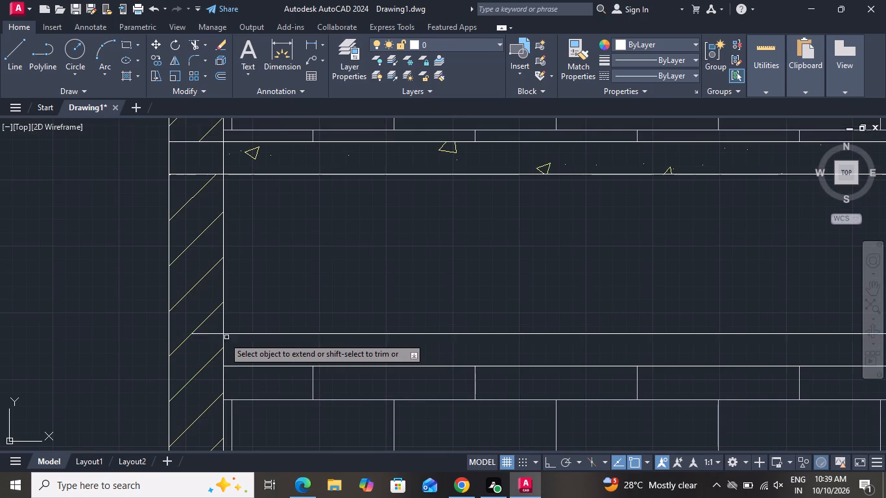
left_click(204, 335)
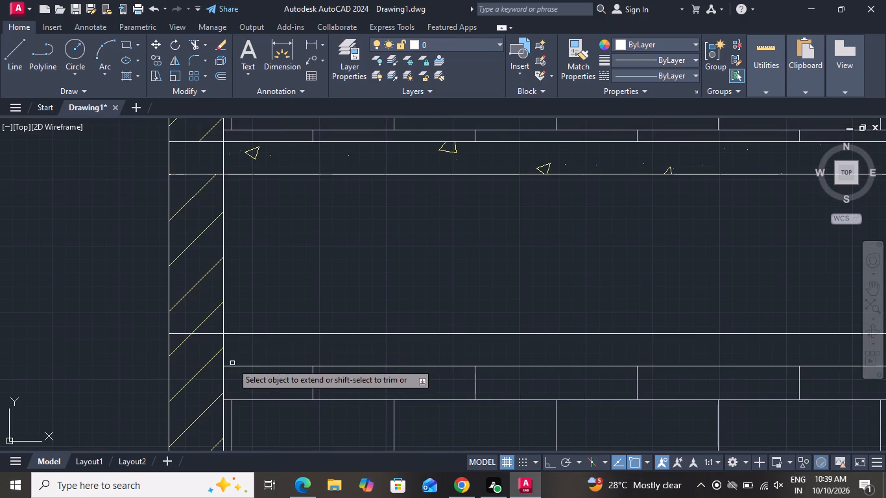
left_click(232, 366)
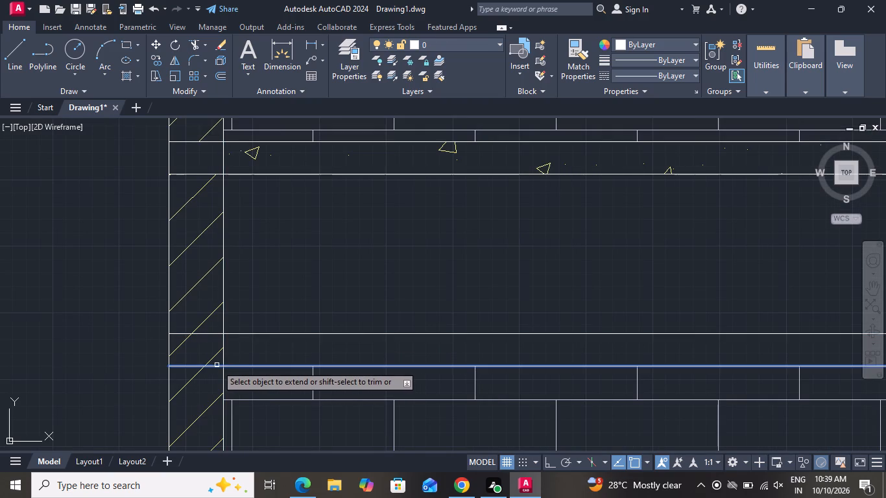
left_click(215, 365)
scroll(307, 272, "down", 2)
right_click(307, 272)
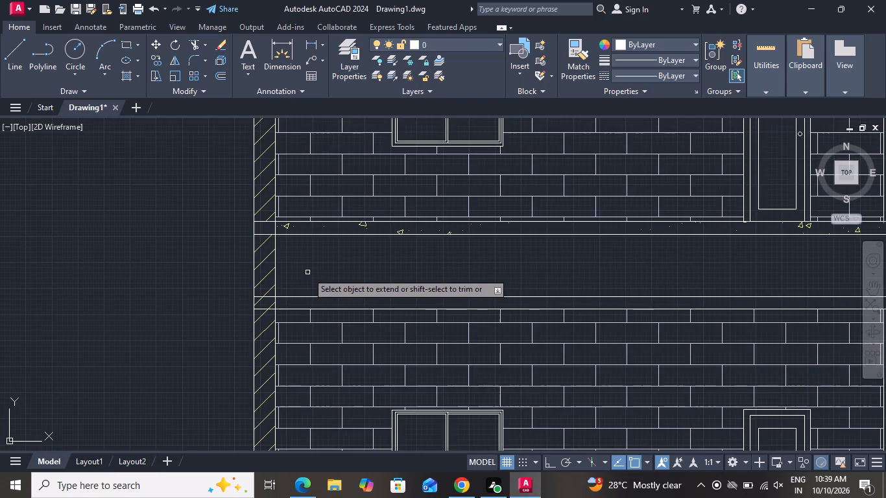
left_click(327, 296)
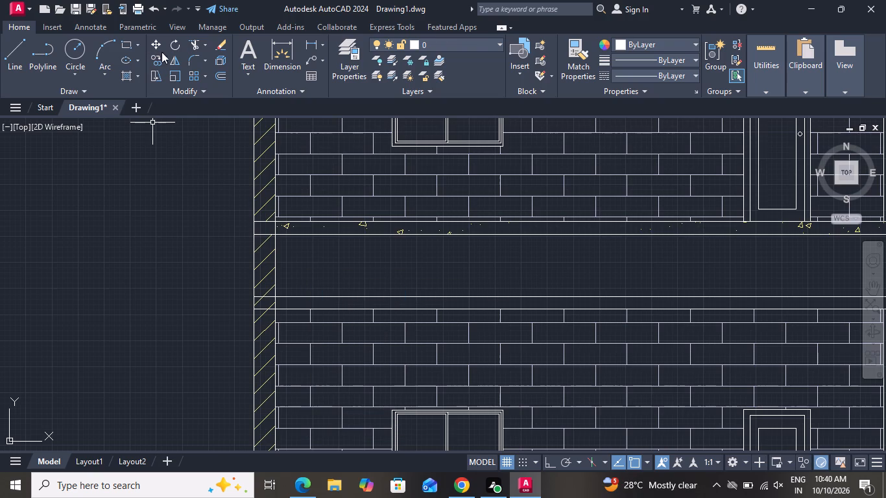
Trim the left outer wall's lines and hatch between the storeys, plus the lower slab line inside that wall.
left_click(194, 42)
left_click(294, 263)
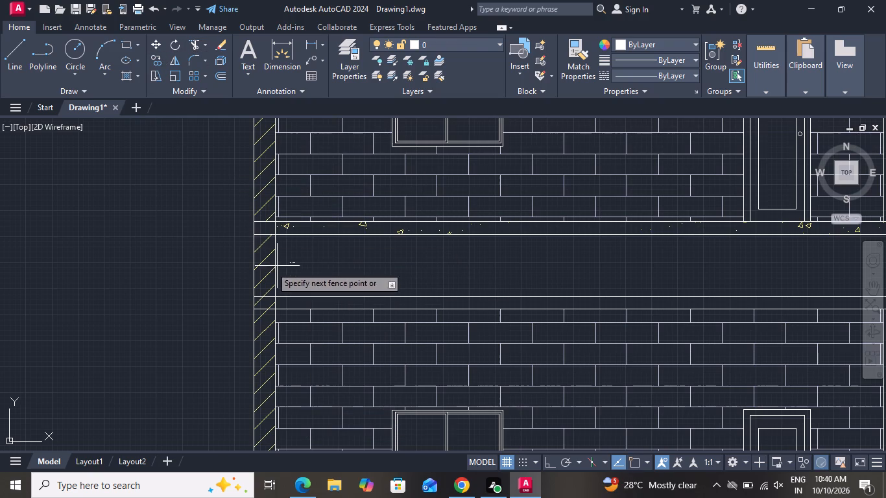
left_click(203, 268)
left_click(260, 249)
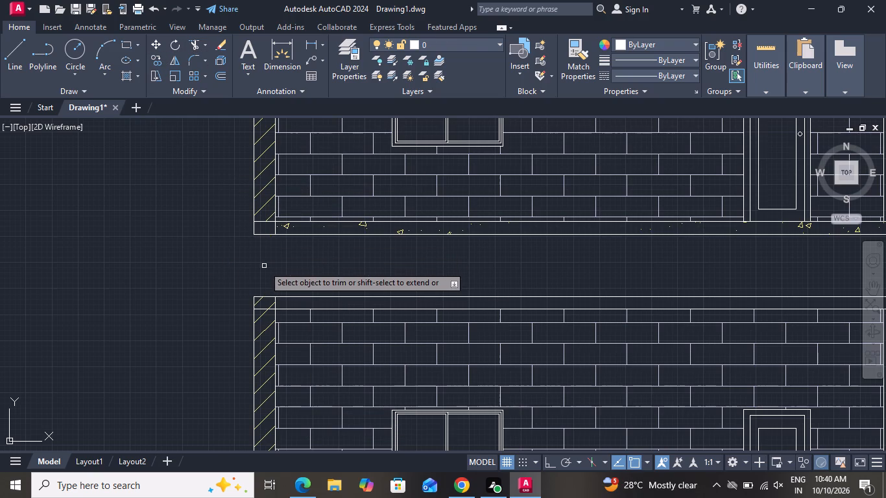
scroll(281, 272, "up", 1)
scroll(281, 272, "down", 2)
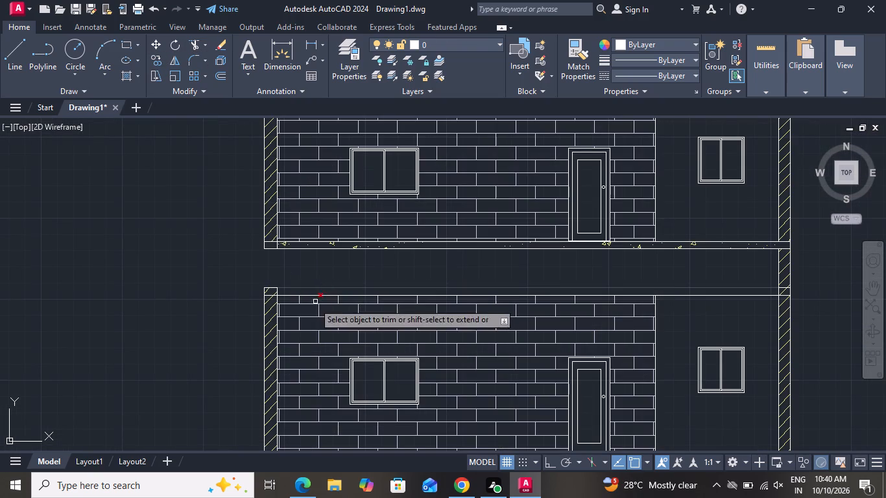
scroll(267, 294, "up", 4)
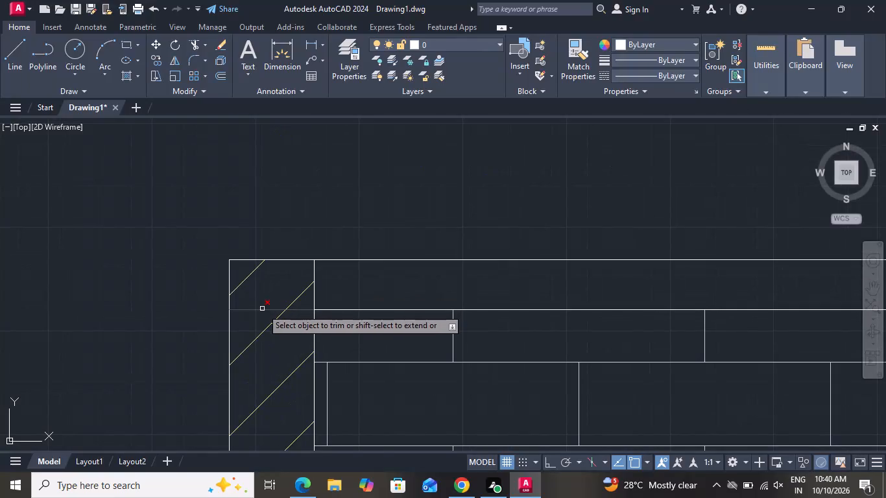
left_click(262, 309)
Trim the right outer wall's lines and hatch between the storeys, plus the lower slab line inside that wall.
scroll(387, 295, "down", 2)
scroll(387, 295, "up", 1)
scroll(387, 295, "down", 2)
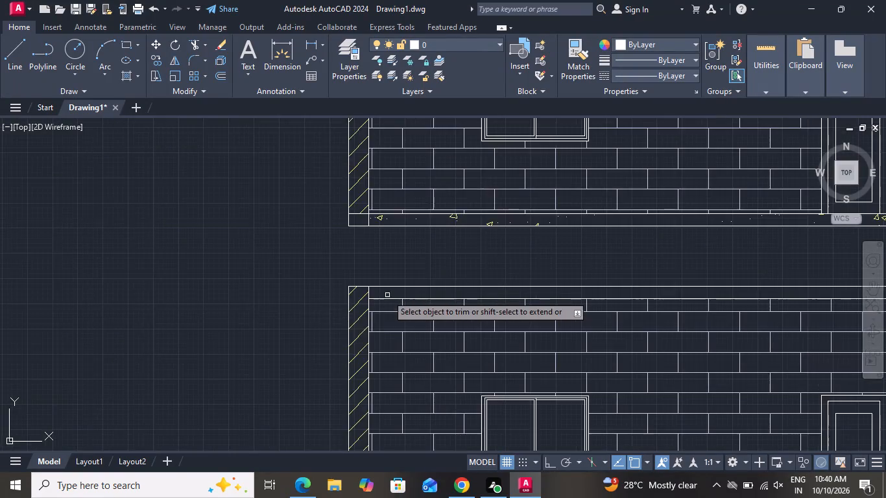
scroll(387, 295, "down", 2)
scroll(728, 290, "down", 1)
scroll(728, 289, "up", 1)
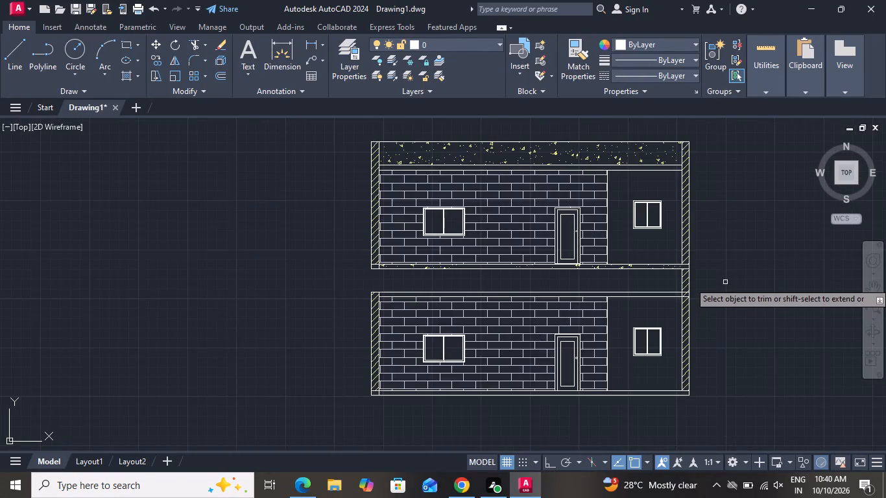
scroll(724, 282, "up", 3)
left_click(635, 272)
left_click(491, 285)
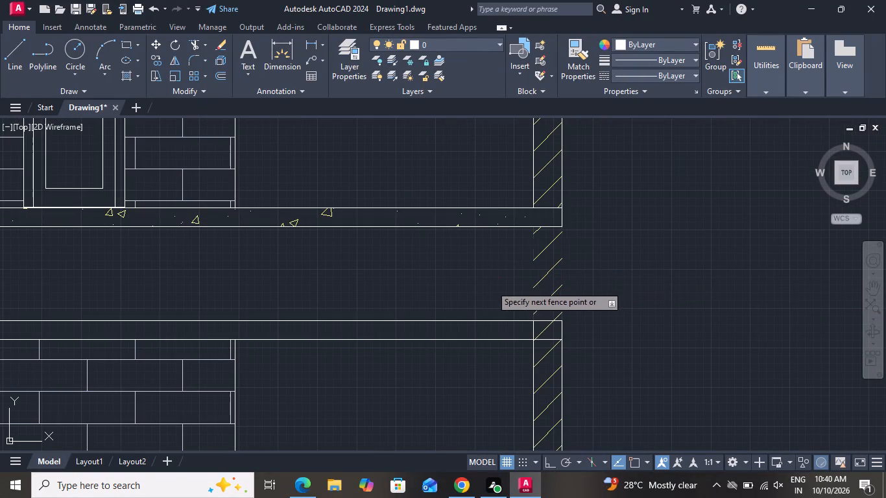
left_click(534, 235)
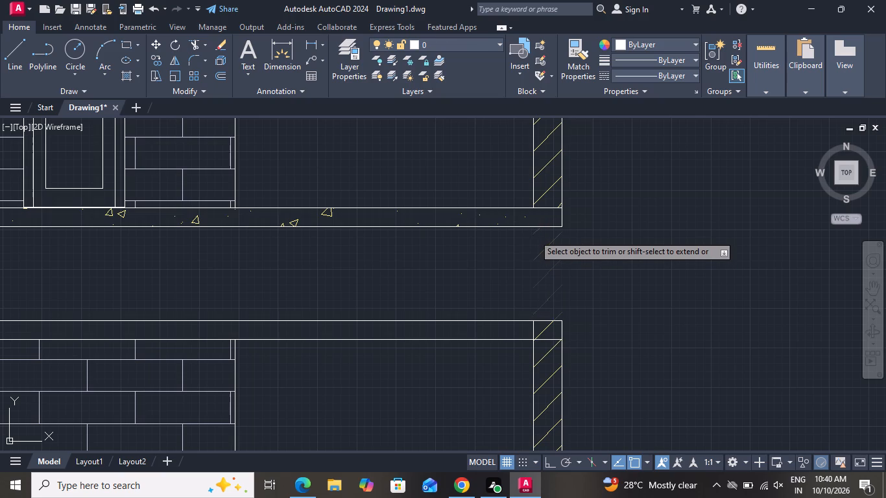
left_click(547, 341)
scroll(612, 309, "up", 1)
scroll(613, 307, "down", 3)
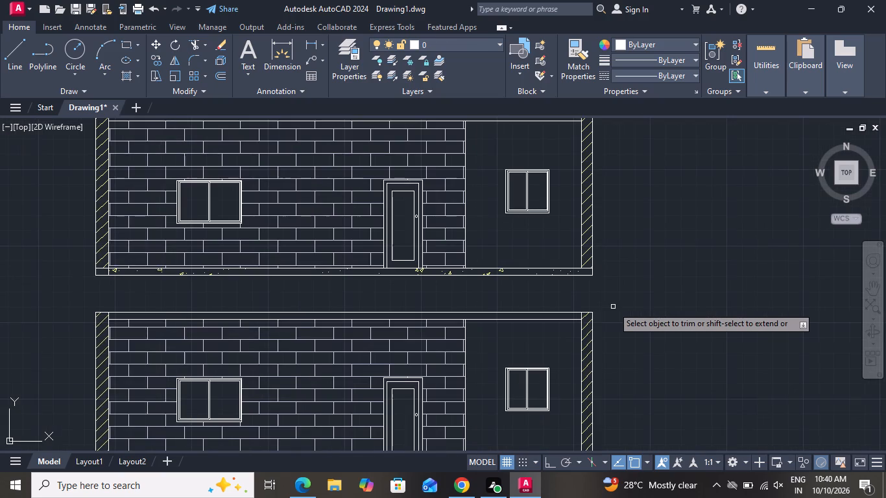
scroll(613, 307, "down", 2)
right_click(619, 303)
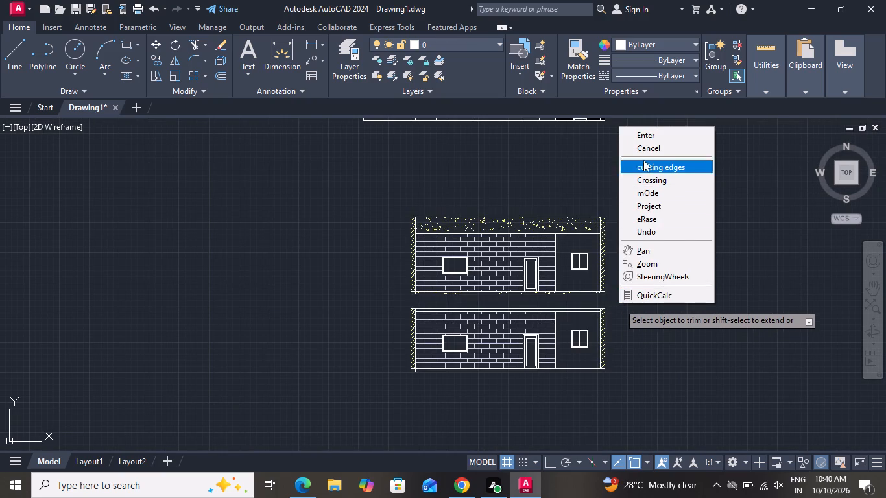
left_click(643, 152)
Move the whole upper storey down from its bottom-right corner onto the lower storey's top-right corner.
left_click(628, 220)
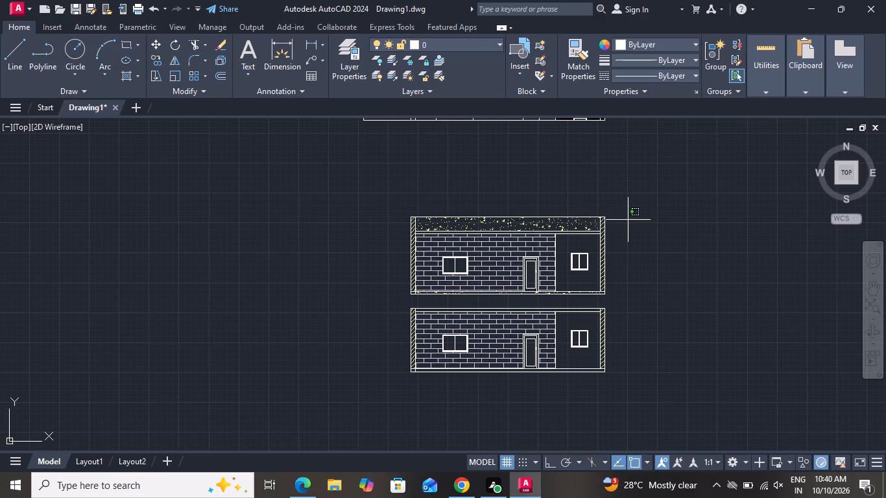
left_click(399, 300)
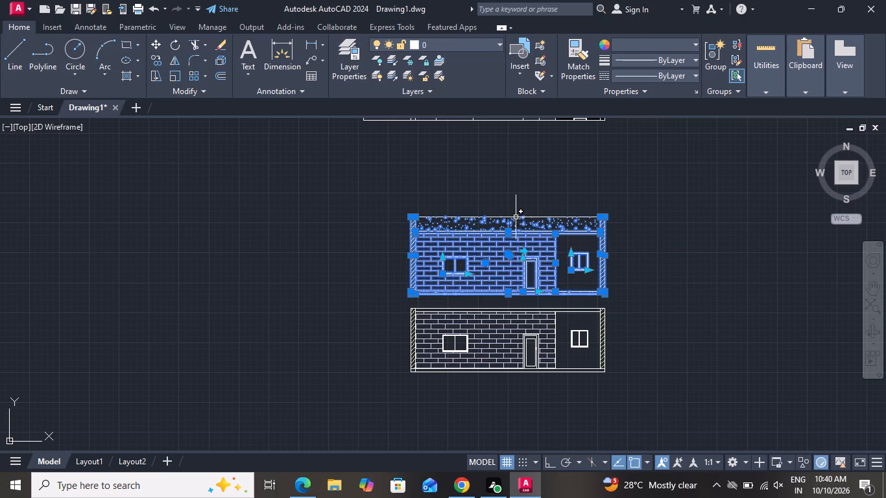
left_click(516, 218)
left_click(152, 43)
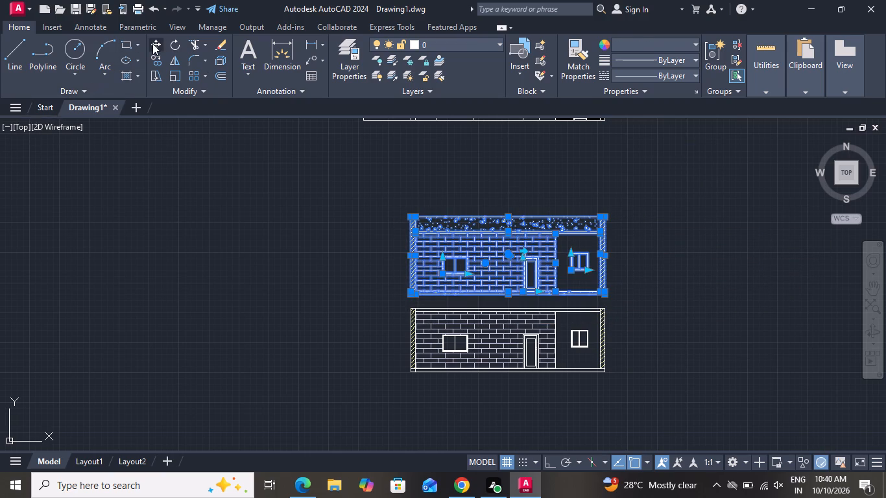
scroll(624, 302, "up", 4)
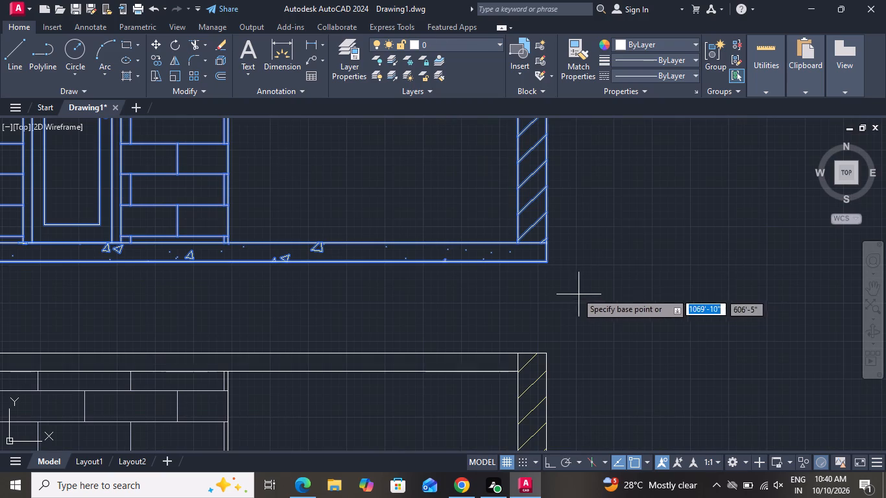
left_click(547, 262)
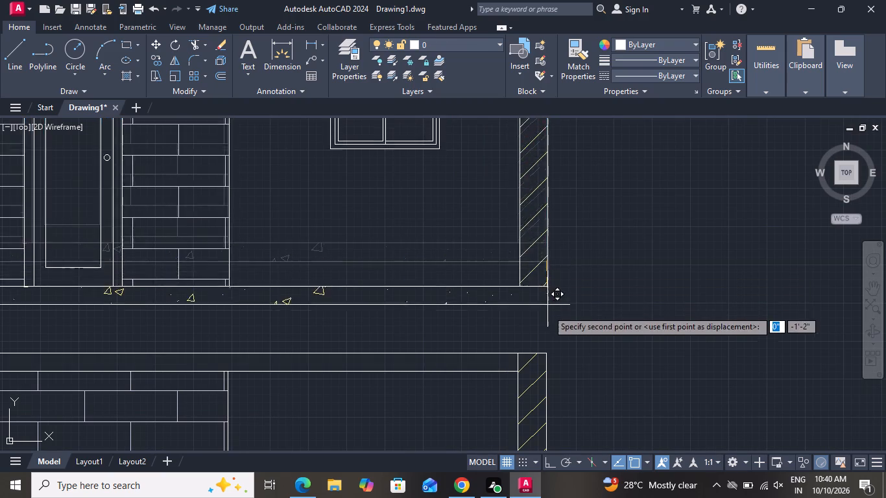
left_click(542, 350)
Examine the joint between the two storeys at the slab and at both outer walls.
scroll(595, 329, "down", 1)
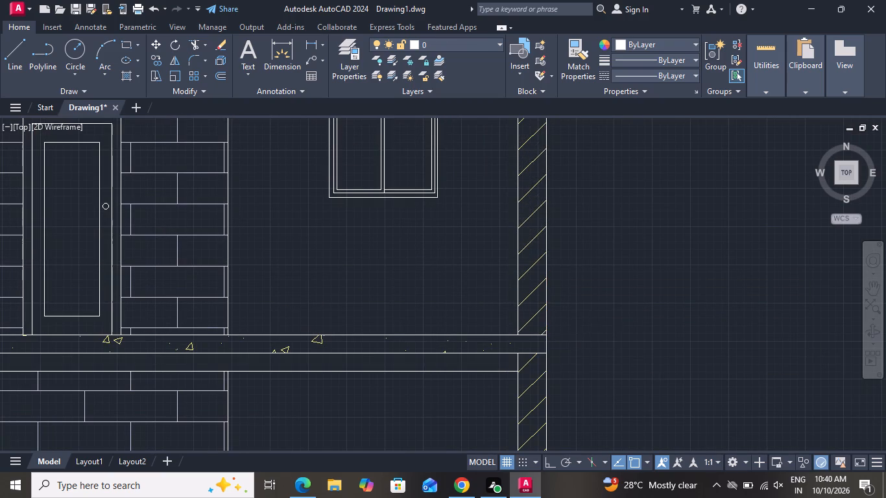
scroll(620, 324, "down", 1)
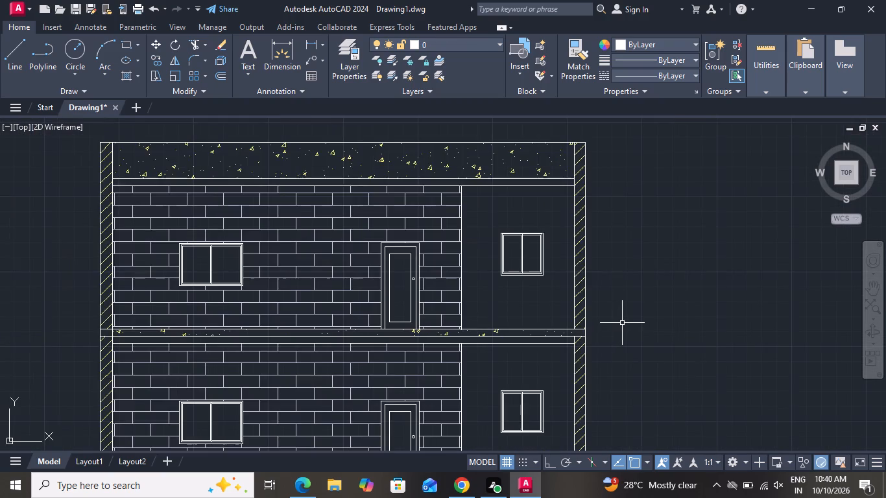
scroll(622, 323, "down", 2)
scroll(586, 346, "up", 1)
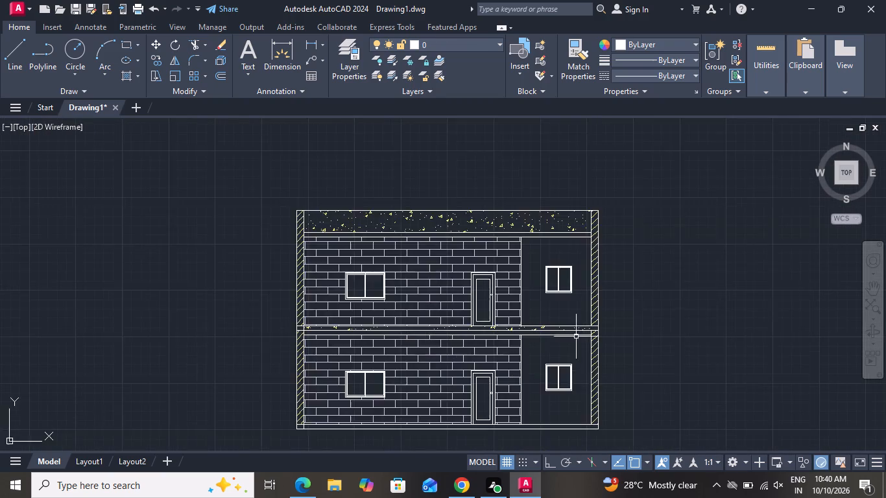
scroll(572, 333, "up", 3)
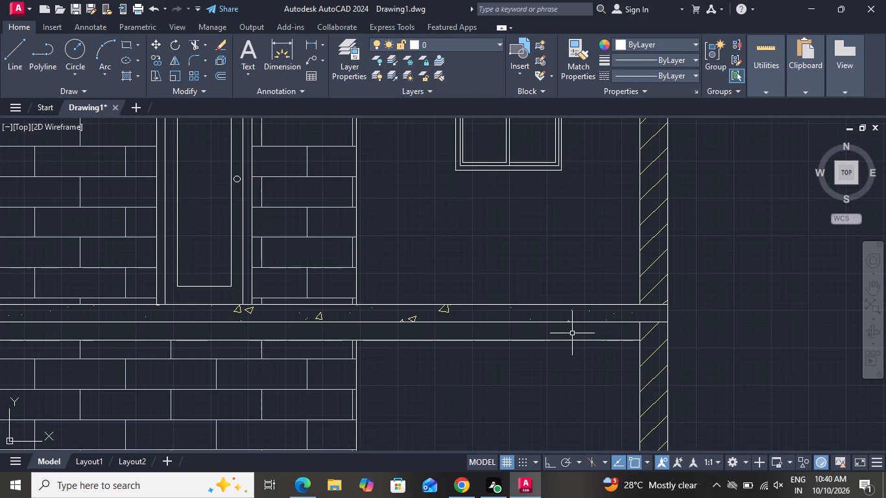
scroll(575, 331, "up", 1)
scroll(575, 331, "down", 1)
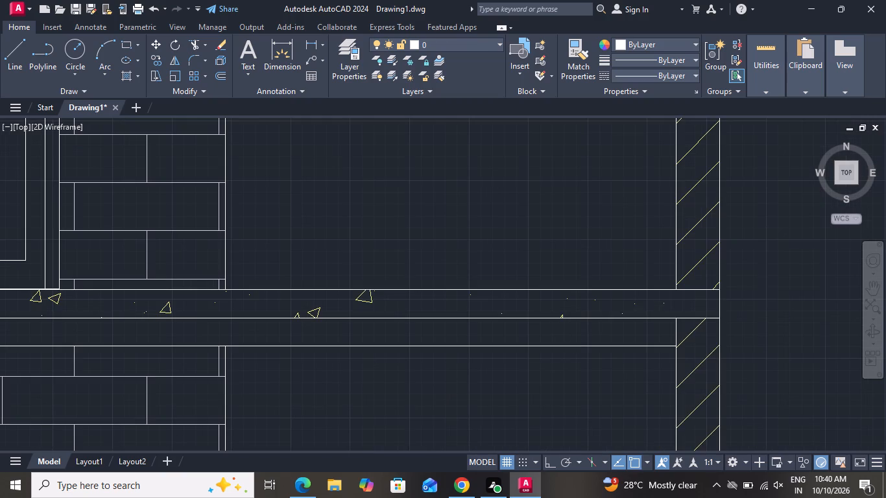
scroll(575, 331, "down", 3)
scroll(345, 342, "up", 2)
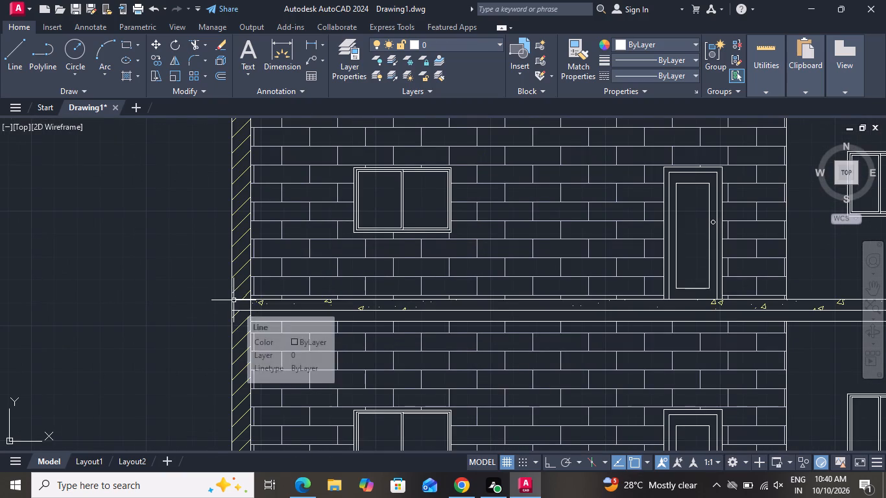
scroll(233, 300, "down", 2)
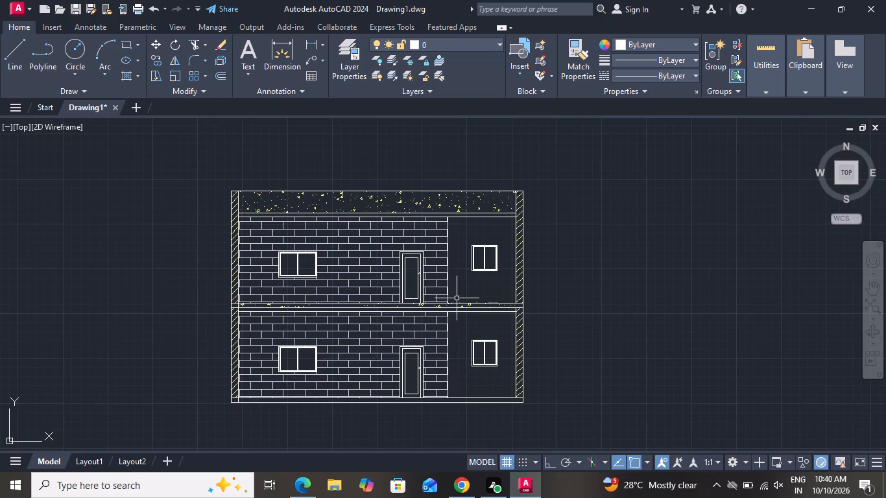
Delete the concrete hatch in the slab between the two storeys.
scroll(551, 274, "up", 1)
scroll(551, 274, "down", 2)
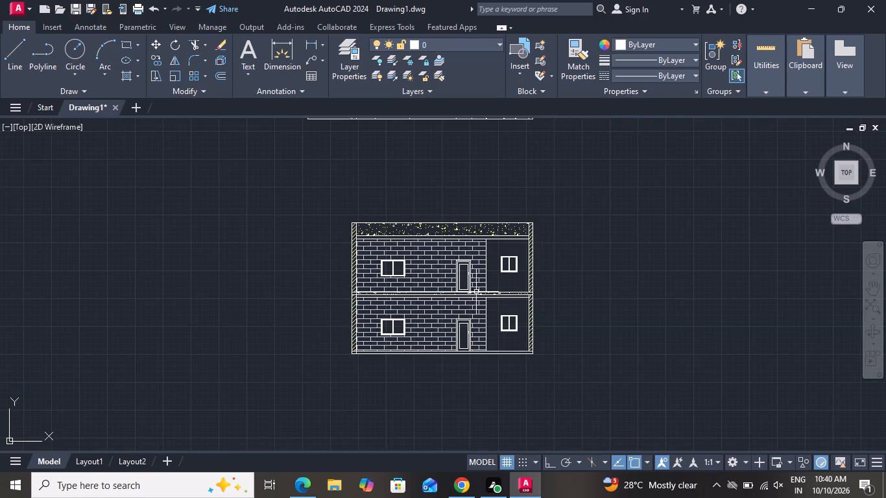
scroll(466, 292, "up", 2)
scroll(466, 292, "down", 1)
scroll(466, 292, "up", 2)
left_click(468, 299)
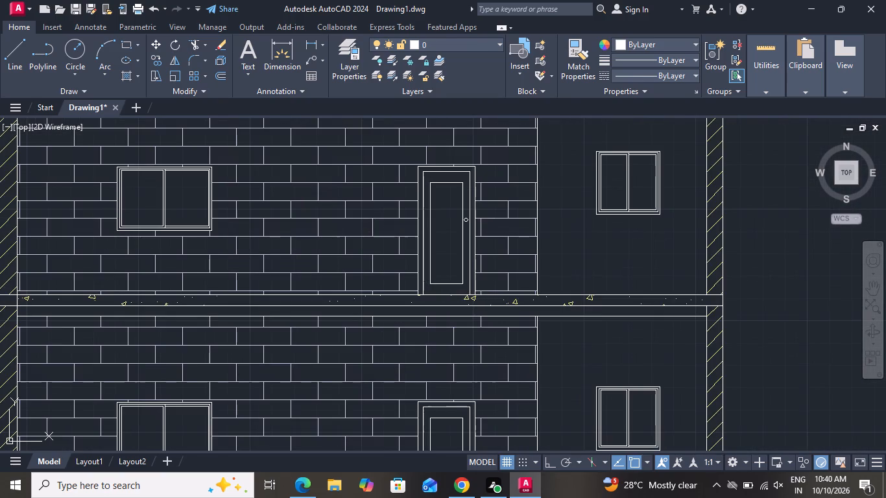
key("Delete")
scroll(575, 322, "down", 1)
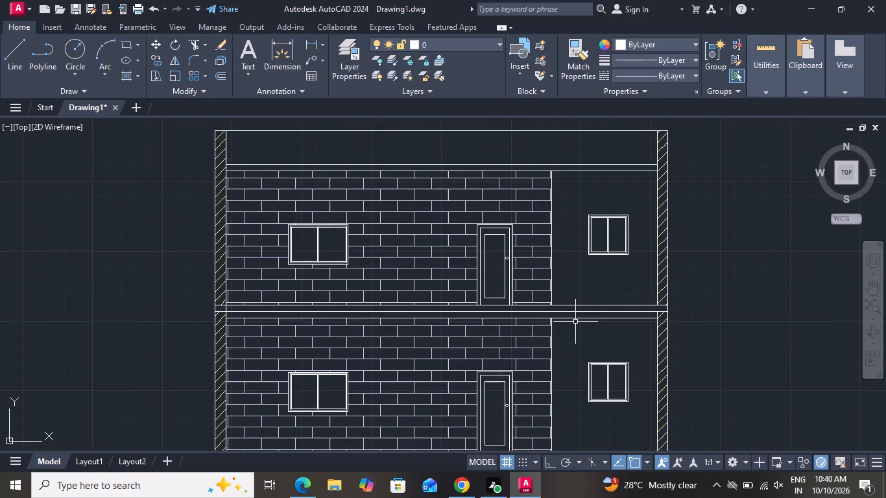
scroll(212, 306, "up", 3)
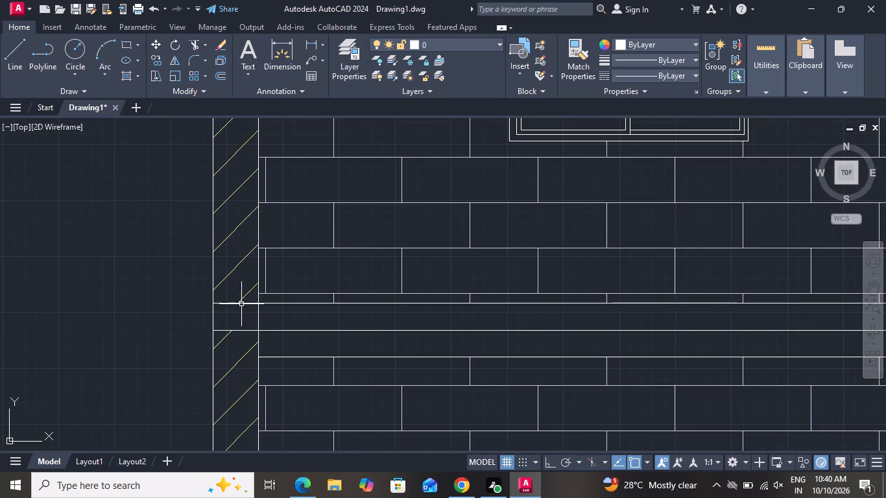
Undo the slab hatch deletion and the upper storey's move onto the lower storey.
key("ctrl+z")
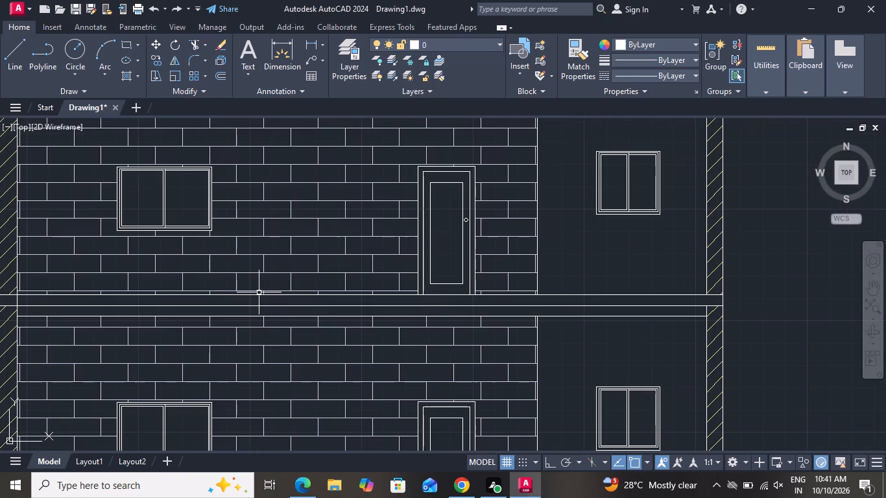
key("ctrl+z")
key("ctrl+z")
scroll(318, 304, "up", 1, "ctrl")
scroll(318, 304, "down", 2, "ctrl")
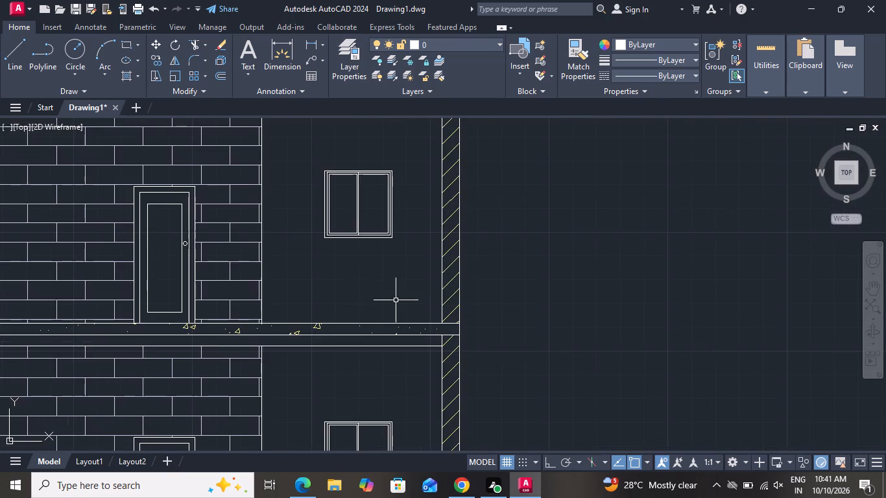
scroll(416, 302, "down", 1)
scroll(416, 302, "up", 1)
key("ctrl+z")
scroll(417, 306, "down", 7)
key("ctrl+z")
key("ctrl+z")
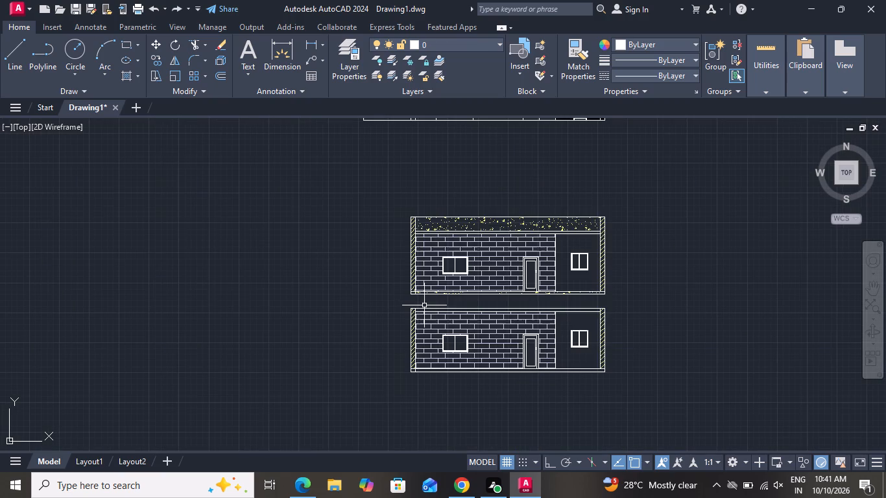
Extend the lower storey's lower top-slab line across the left outer wall to its outer face.
scroll(540, 296, "up", 2)
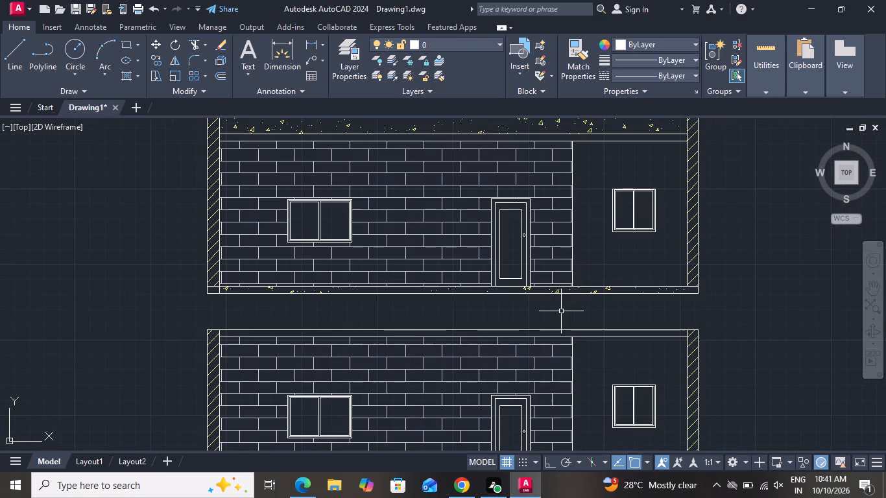
scroll(562, 316, "up", 2)
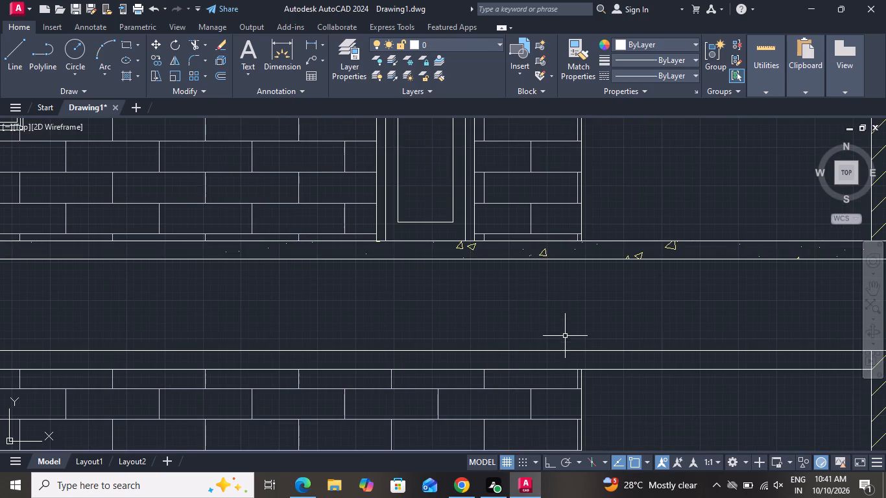
scroll(562, 345, "down", 2)
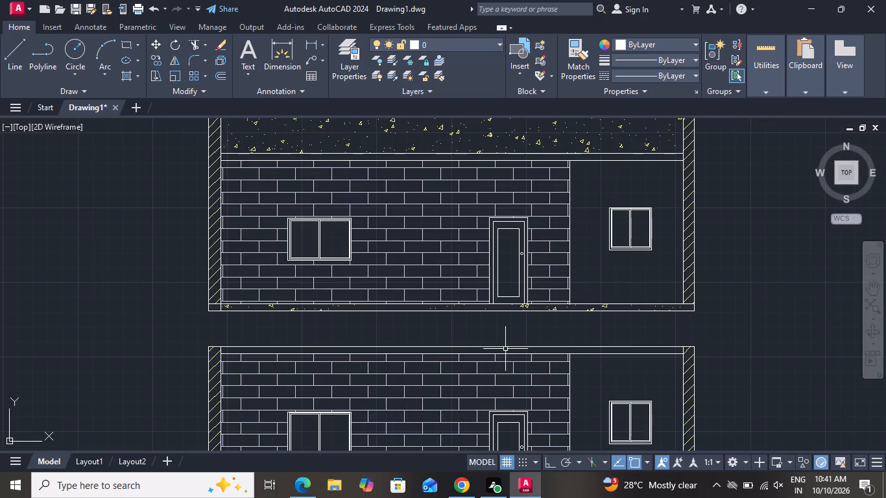
key("e")
key("x")
key("space")
key("space")
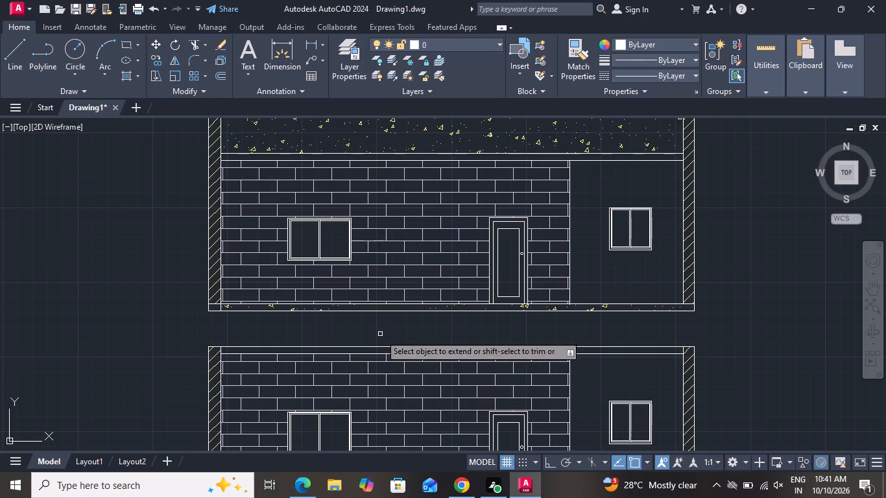
scroll(225, 359, "up", 3)
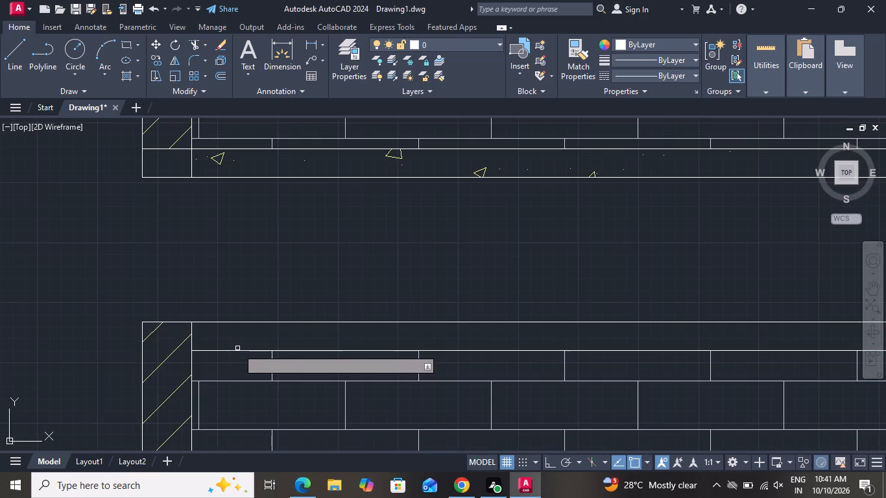
left_click(230, 351)
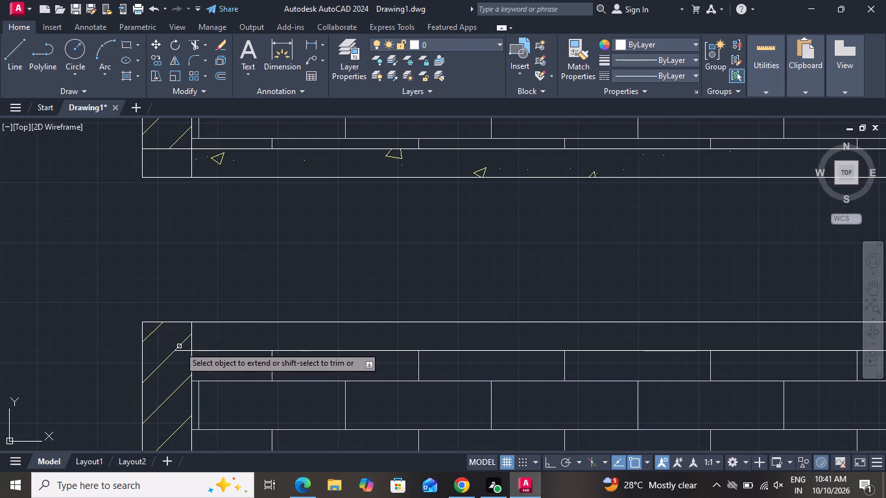
left_click(179, 353)
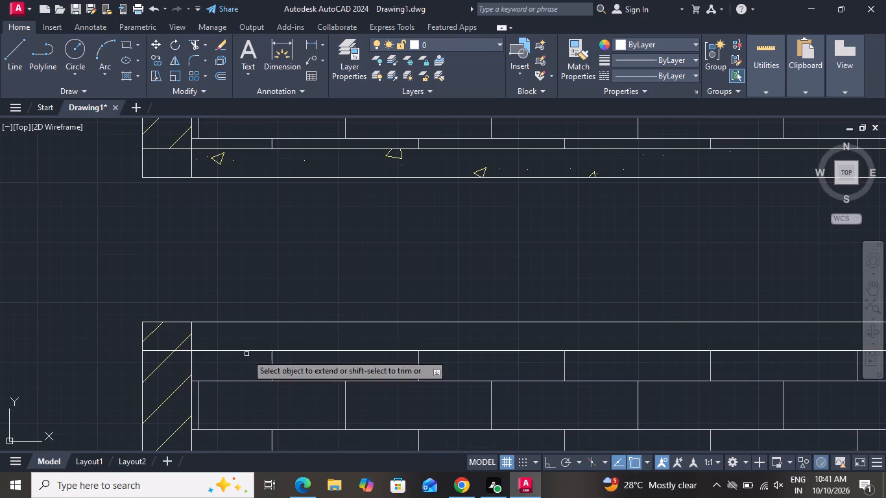
scroll(250, 353, "down", 2)
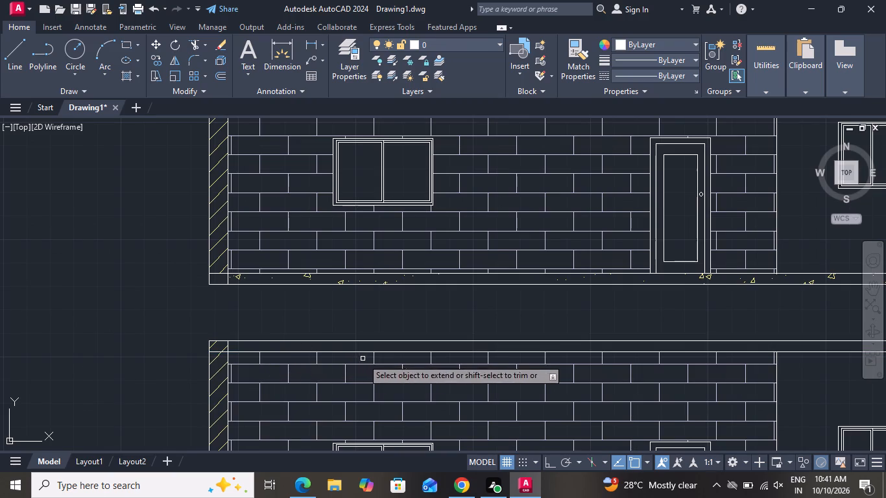
scroll(325, 304, "up", 1)
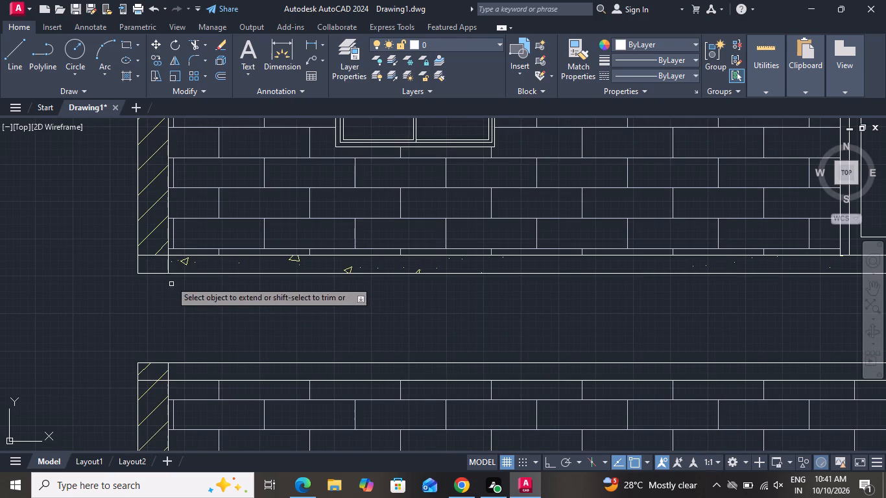
key("Escape")
Delete the concrete hatch from the upper storey's bottom slab.
left_click(206, 265)
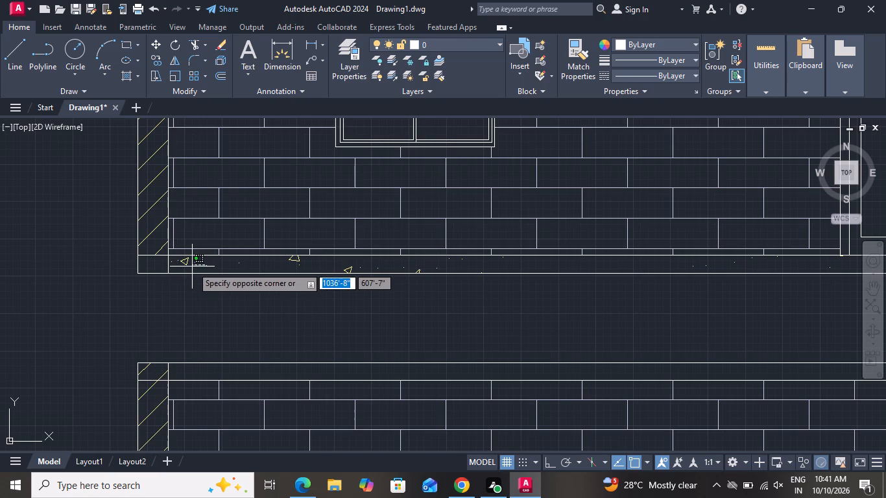
left_click(192, 267)
left_click(289, 262)
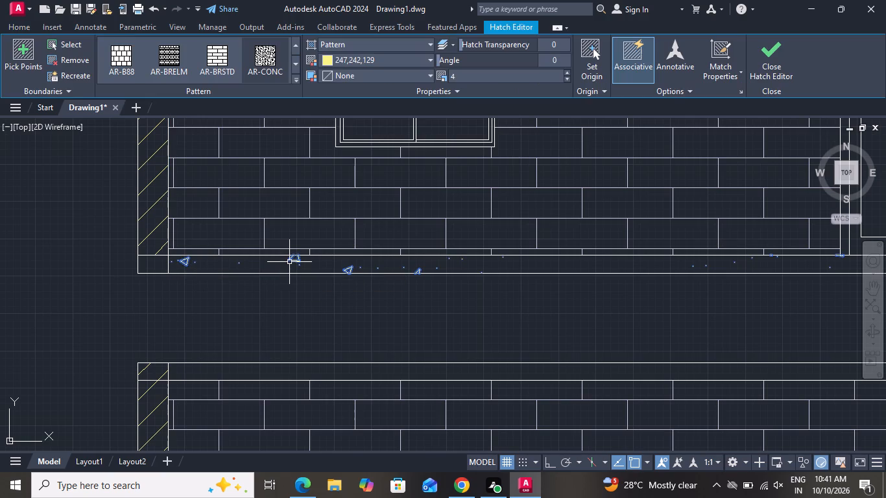
key("Delete")
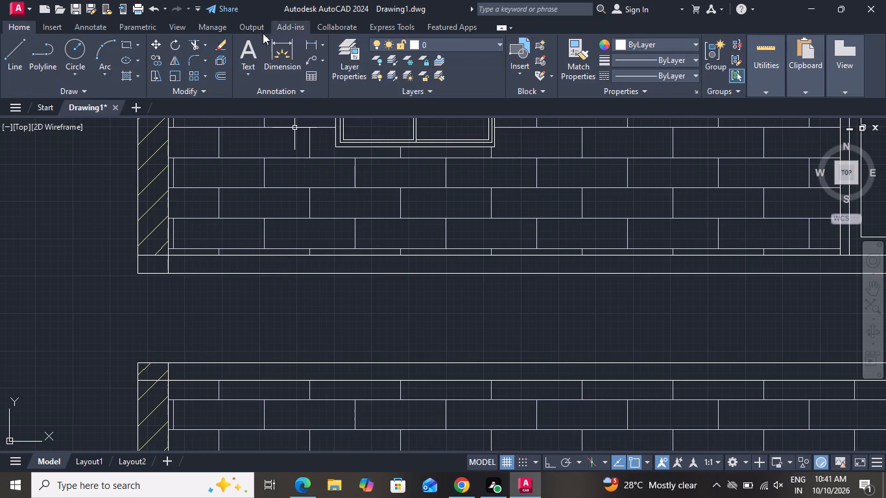
Trim off the upper storey's bottom slab line and the vertical wall lines projecting below the floor line at its left end.
left_click(193, 44)
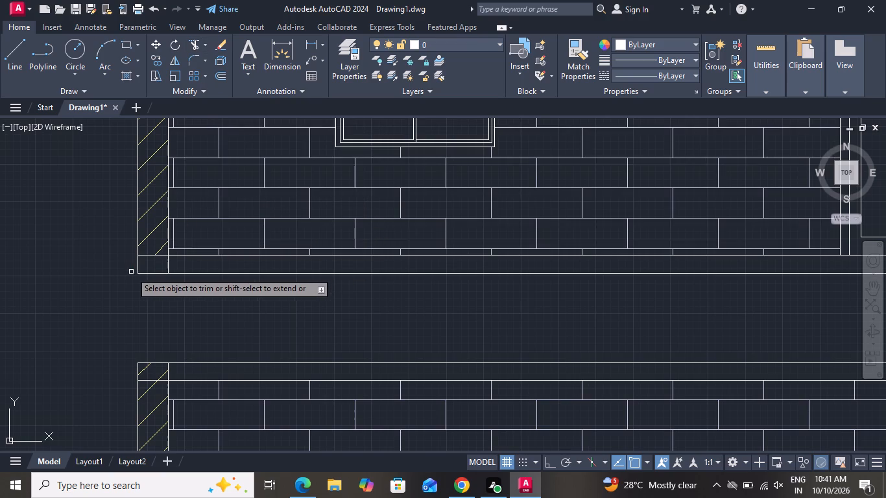
left_click_drag(130, 272, 166, 263)
left_click(198, 268)
left_click(191, 281)
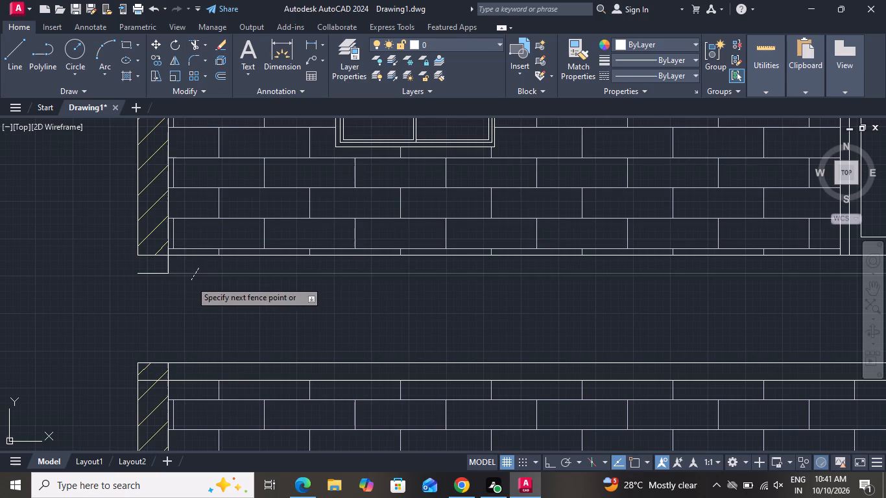
left_click_drag(167, 261, 174, 263)
left_click(176, 265)
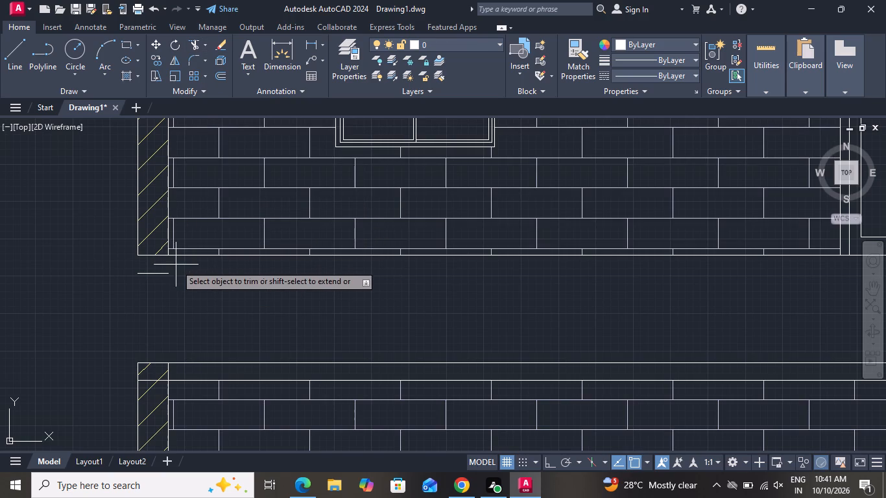
left_click(158, 279)
Trim the leftover vertical line projecting below the floor line at the upper storey's right outer wall.
scroll(162, 287, "down", 2)
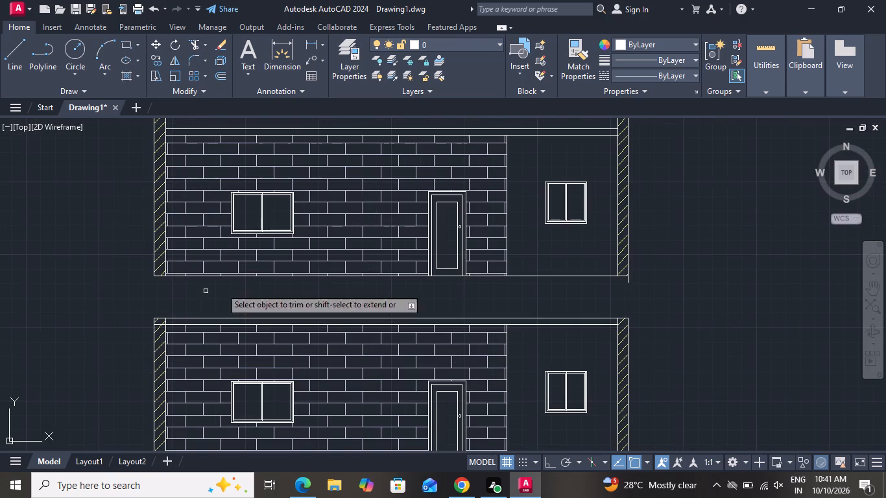
scroll(622, 281, "up", 1)
scroll(676, 288, "up", 2)
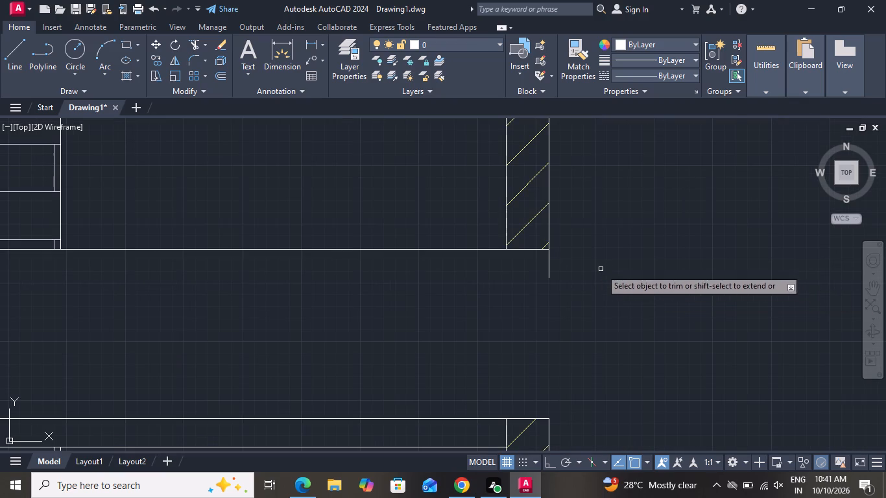
left_click(601, 269)
left_click(533, 276)
scroll(591, 277, "down", 1)
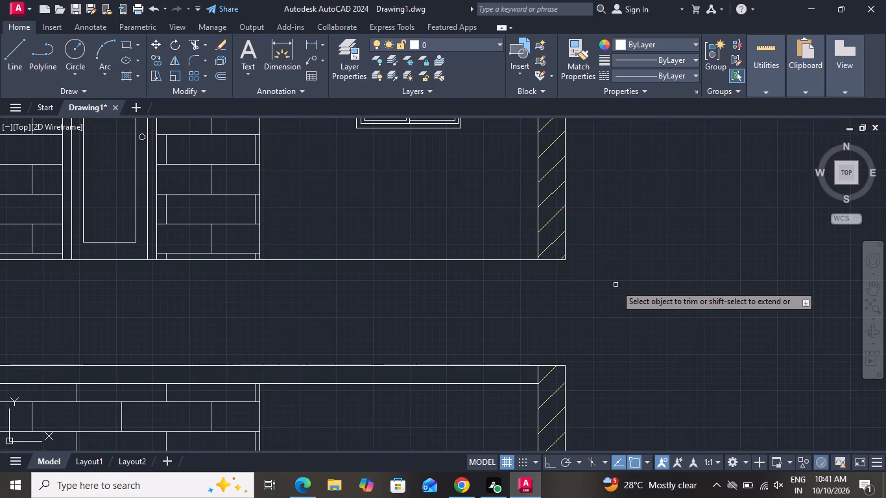
scroll(616, 285, "down", 2)
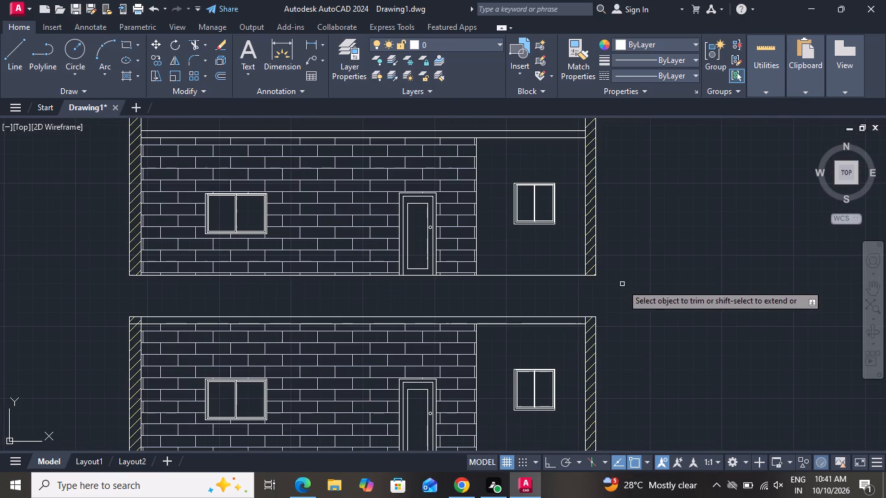
scroll(633, 305, "down", 2)
right_click(646, 308)
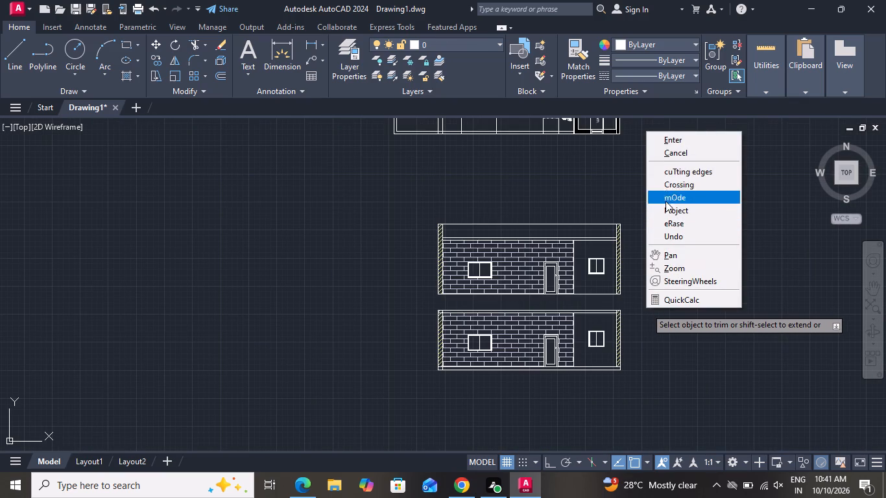
left_click(667, 152)
Move the whole upper storey down from its bottom-right corner onto the lower storey's top-right corner.
left_click_drag(660, 213, 657, 222)
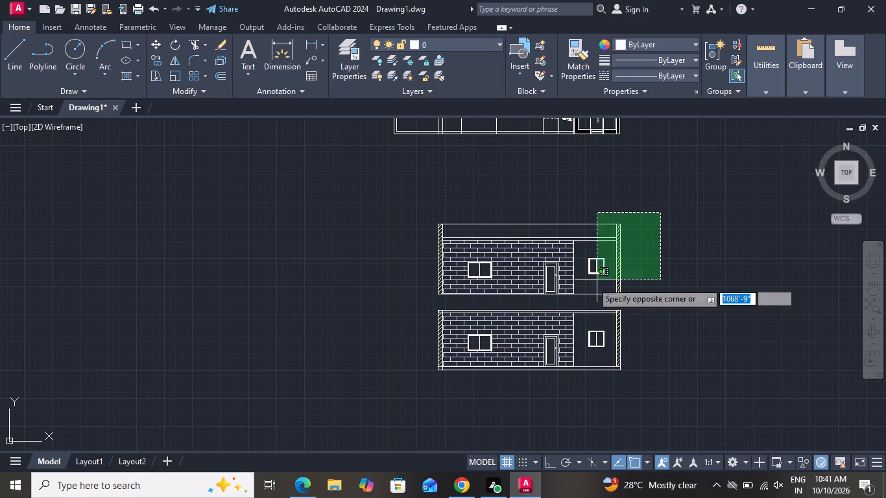
left_click(412, 303)
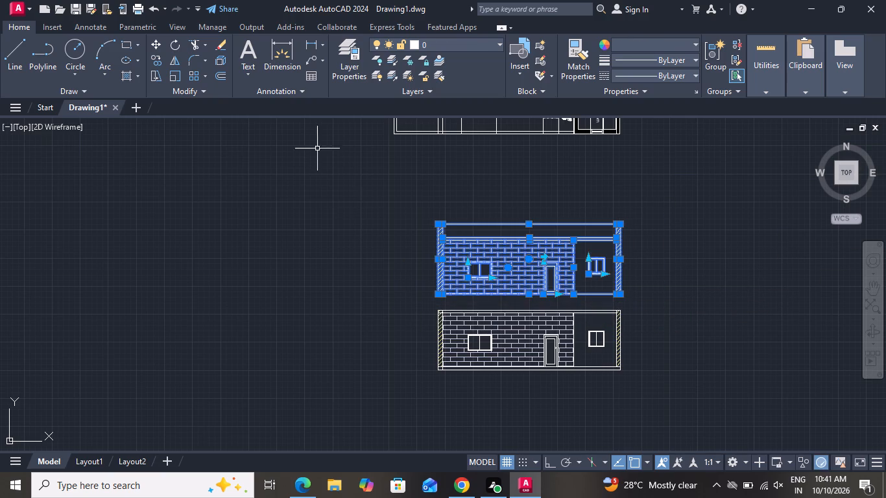
left_click(153, 46)
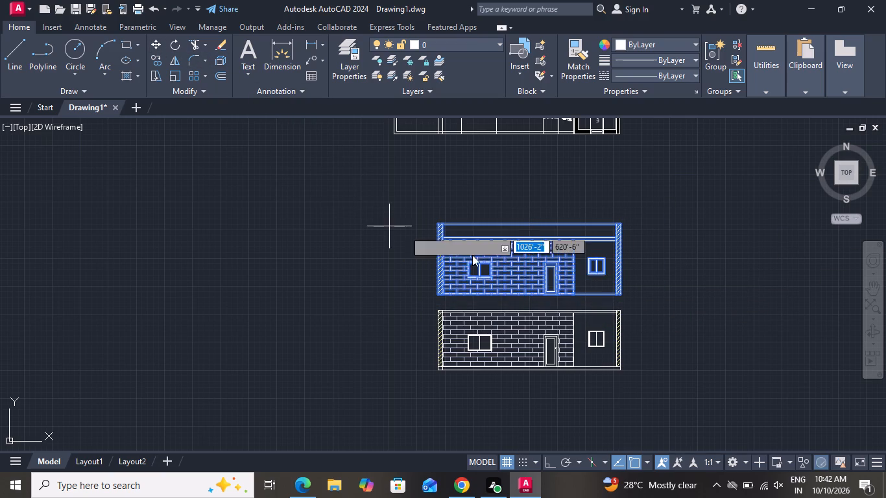
scroll(557, 289, "up", 3)
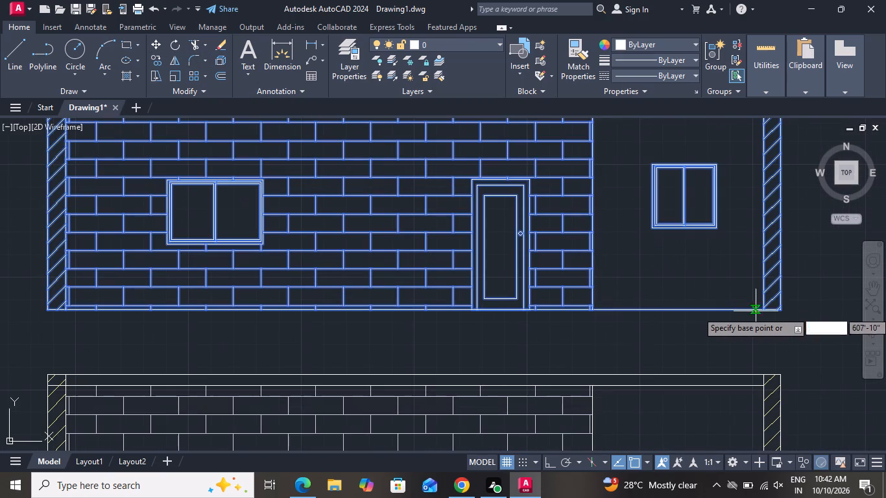
left_click(784, 310)
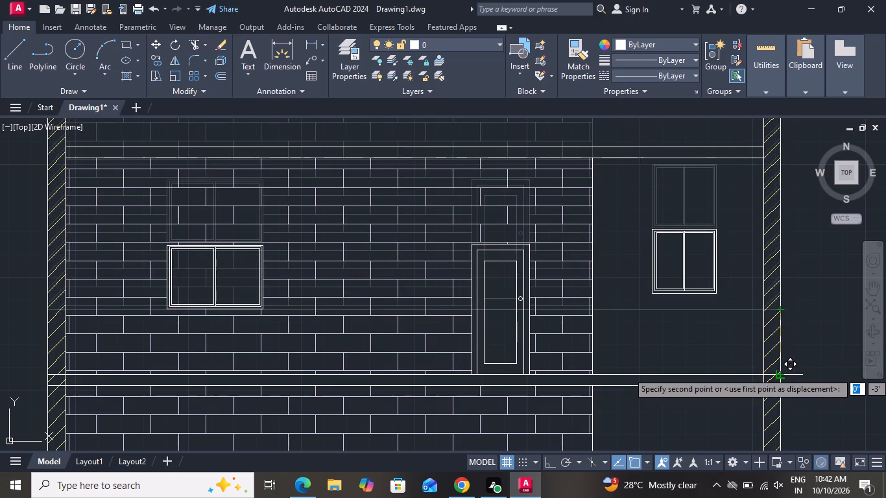
left_click(783, 372)
Hatch the slab between the lower and upper storeys with the AR-CONC concrete pattern at scale 4.
scroll(778, 354, "down", 1)
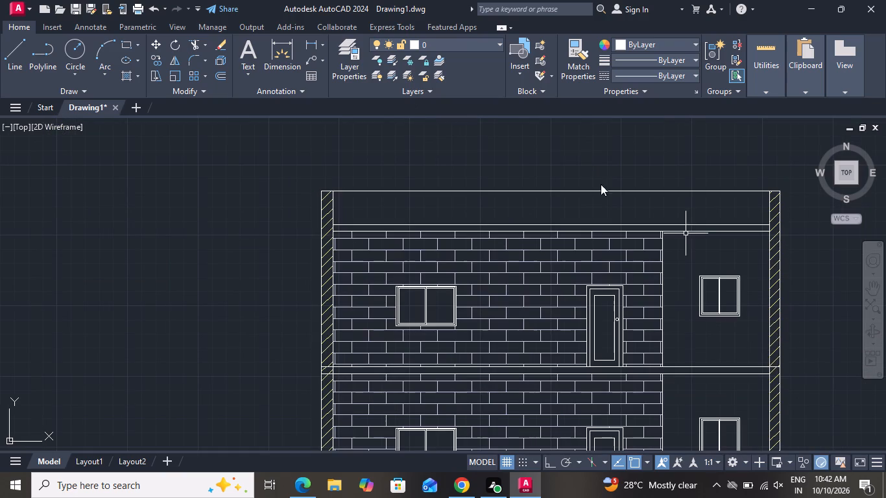
left_click(121, 76)
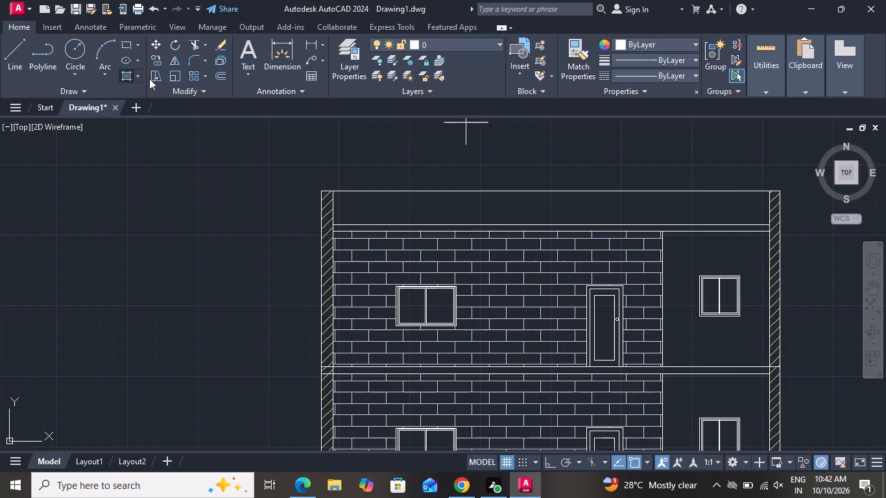
left_click(266, 56)
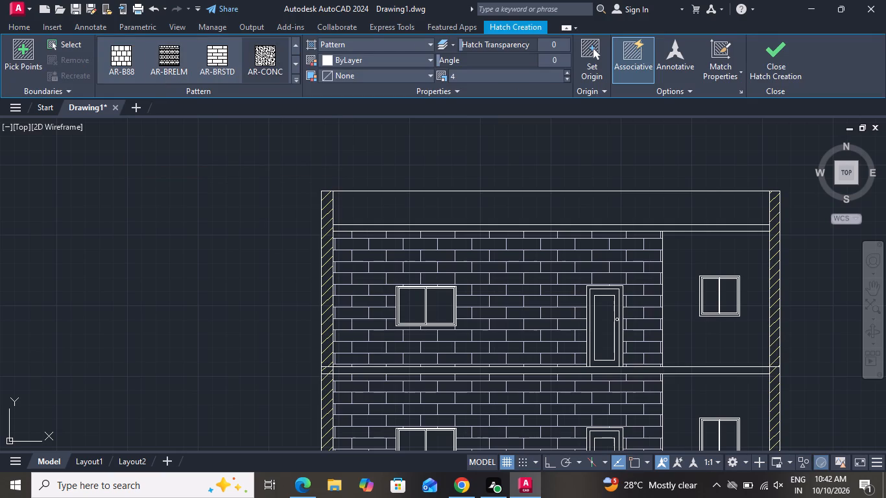
scroll(527, 355, "up", 4)
left_click(538, 380)
scroll(538, 380, "down", 2)
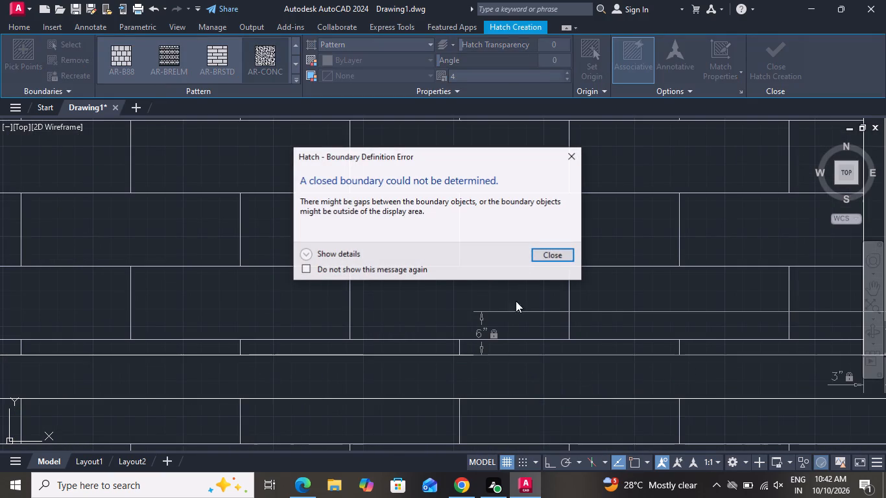
left_click(576, 160)
scroll(569, 331, "down", 3)
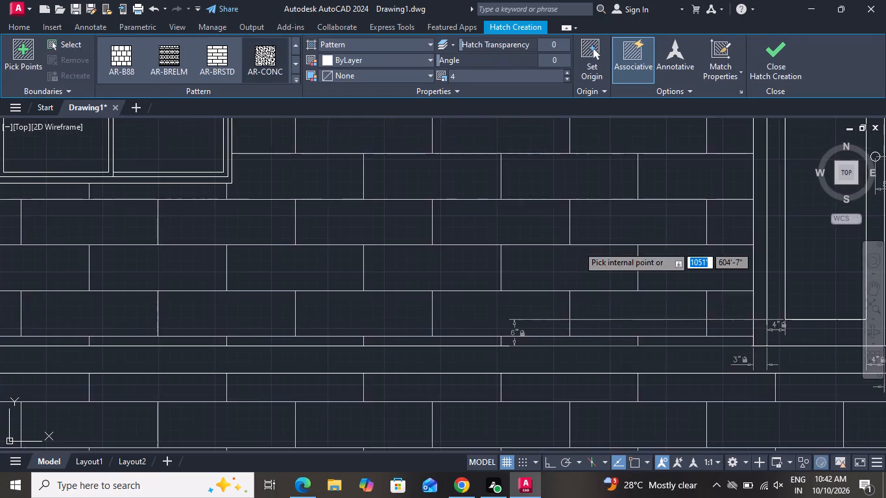
scroll(564, 354, "down", 1)
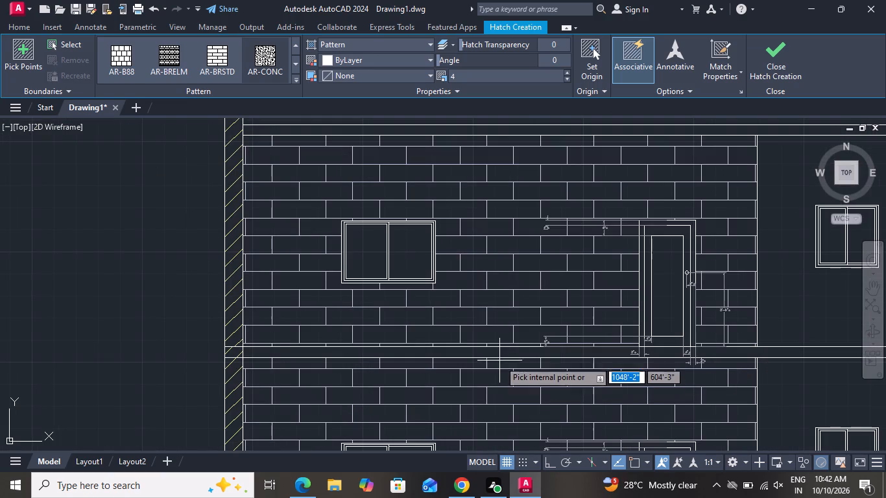
left_click(500, 355)
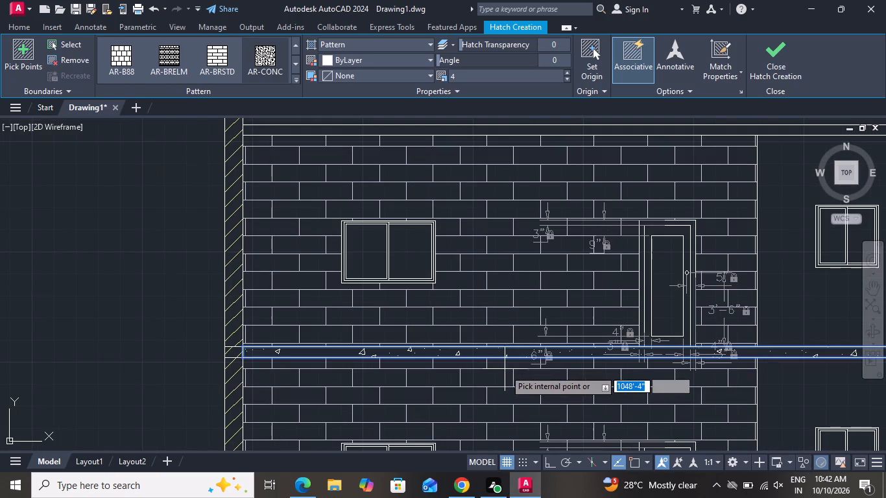
scroll(505, 370, "down", 2)
right_click(404, 203)
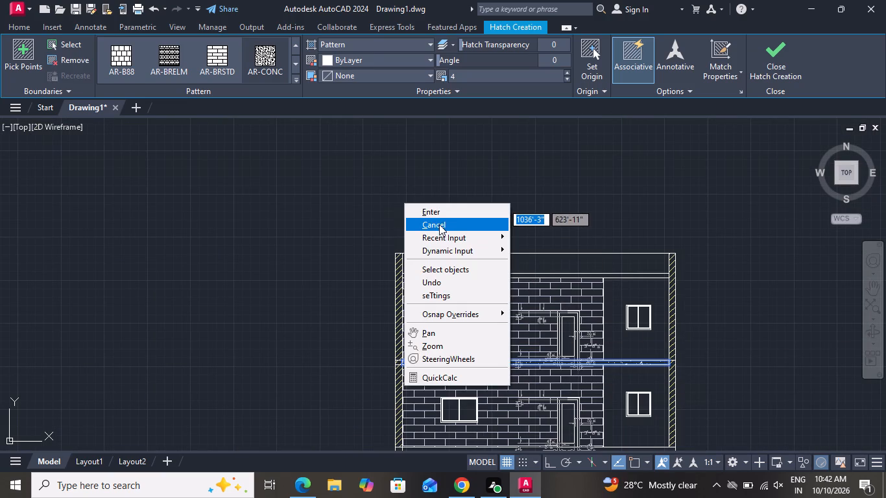
left_click(439, 224)
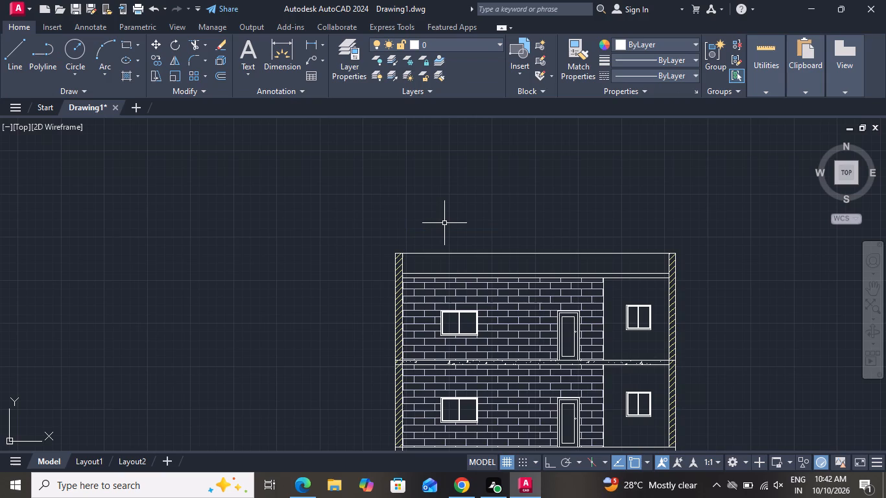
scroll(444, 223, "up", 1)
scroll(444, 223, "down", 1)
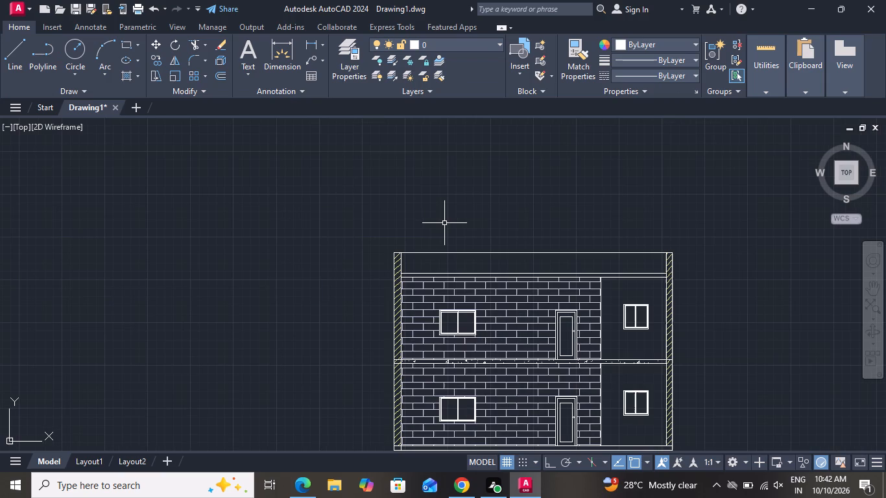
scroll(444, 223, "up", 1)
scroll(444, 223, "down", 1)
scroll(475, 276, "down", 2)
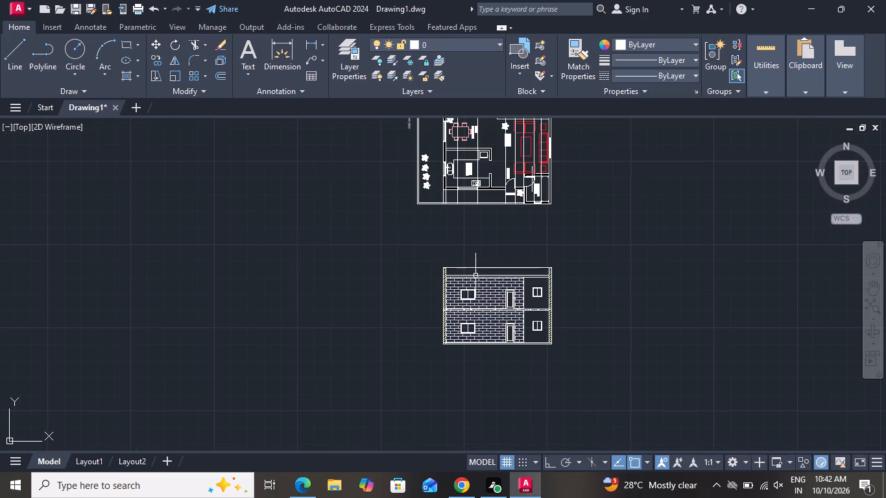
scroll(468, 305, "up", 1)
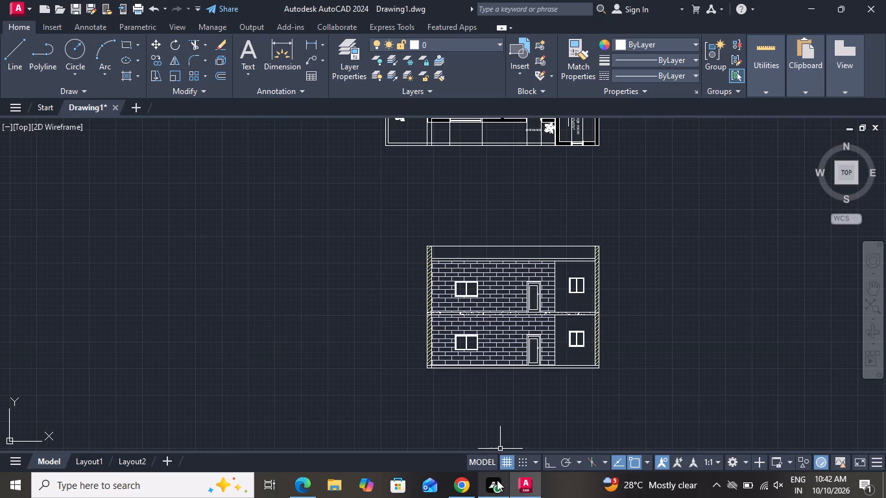
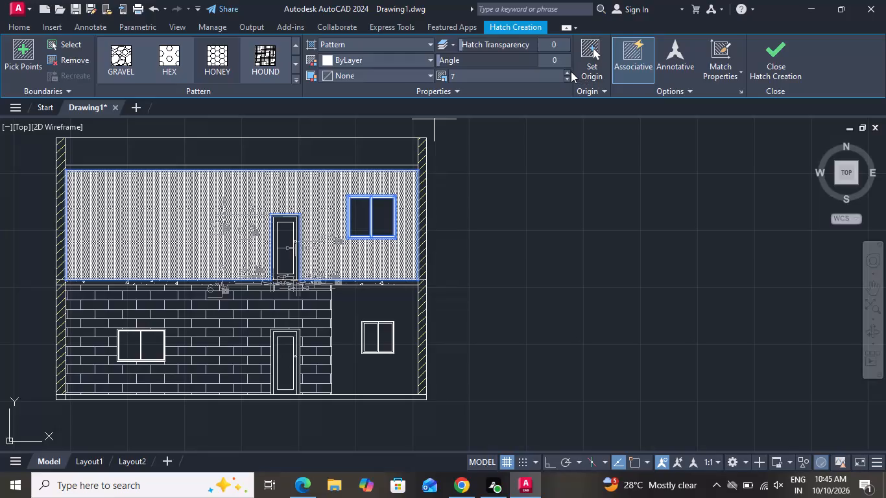
Hatch the upper storey's wall face around the door and window with the HONEY pattern at scale 7.
left_click(568, 71)
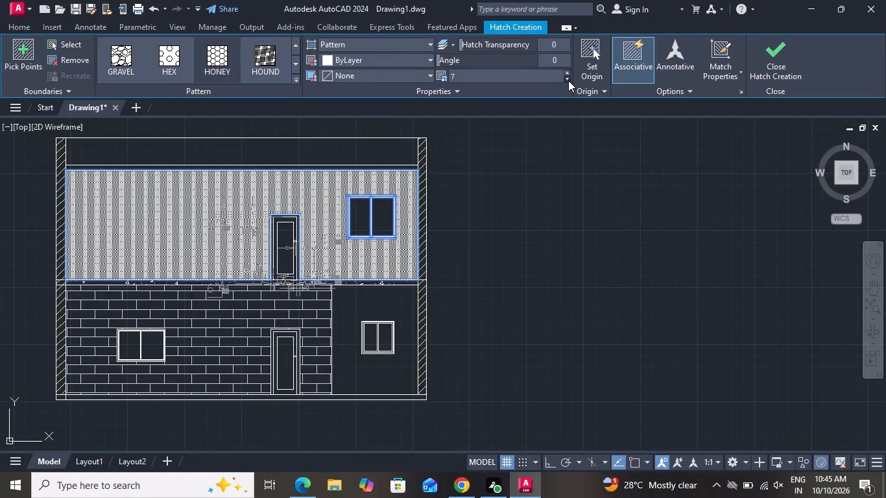
left_click(566, 80)
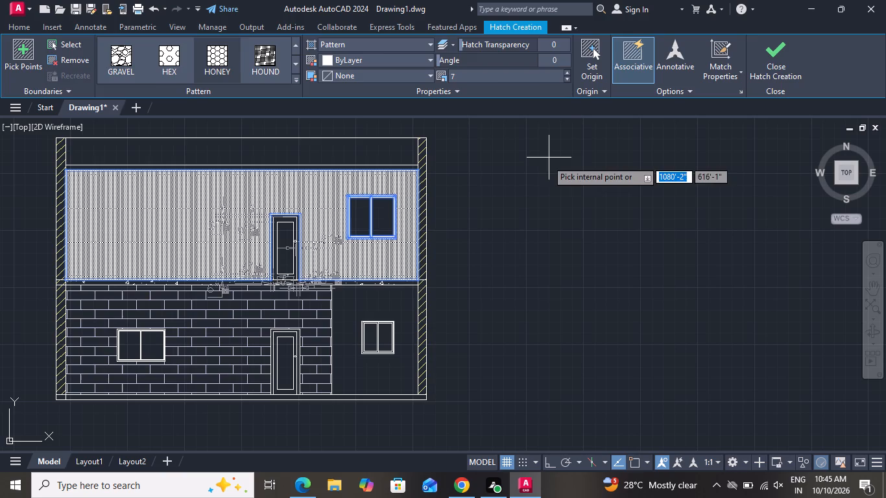
key("Escape")
scroll(511, 255, "down", 4)
scroll(512, 257, "up", 1)
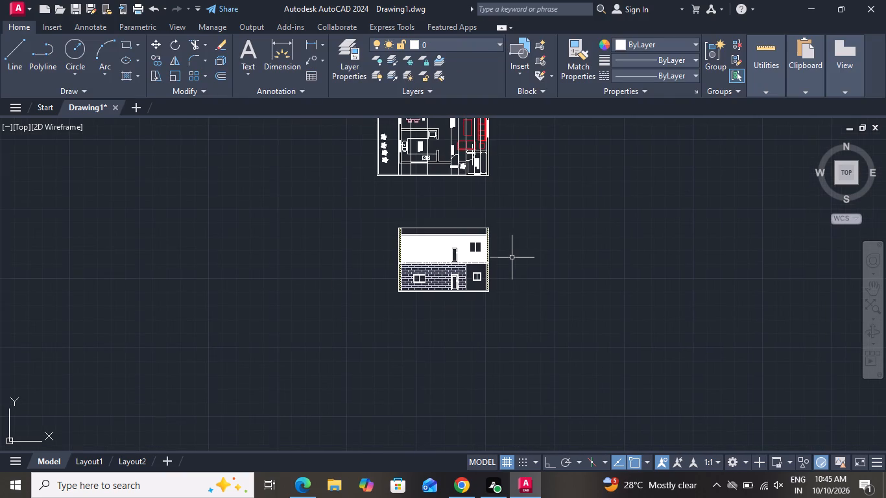
scroll(514, 257, "up", 3)
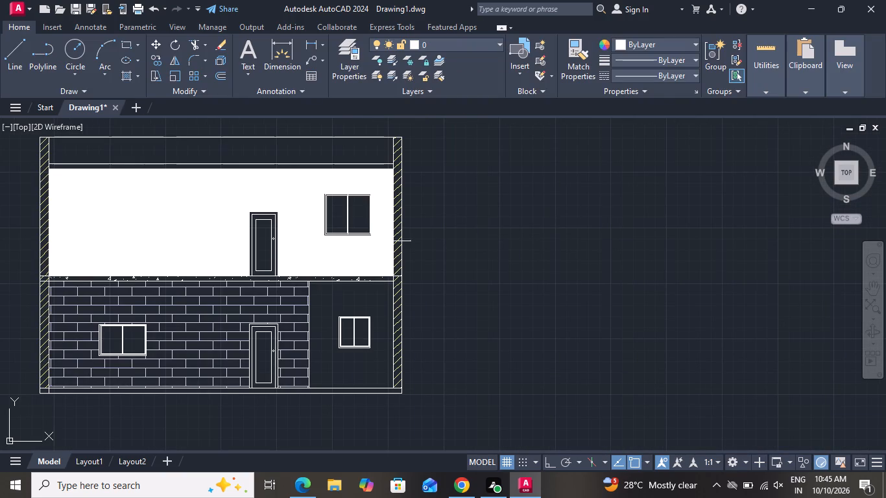
Change the upper storey wall hatch's colour to orange 242,103,34.
left_click(210, 235)
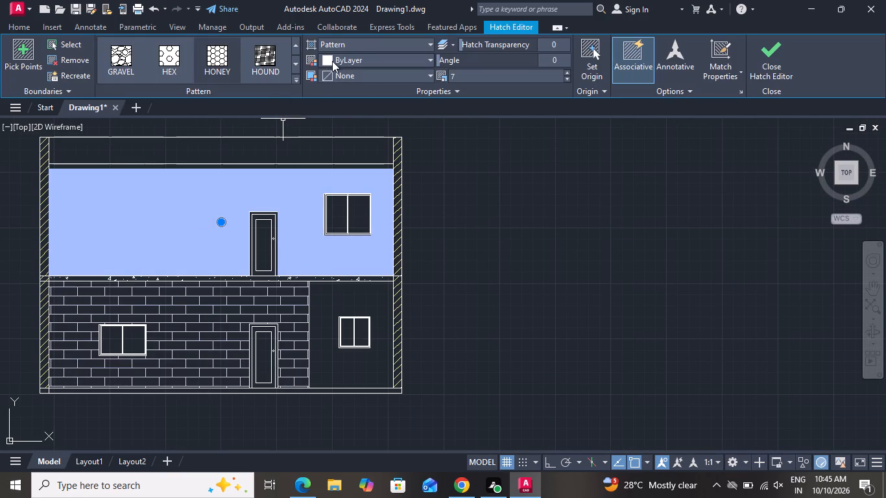
left_click(339, 60)
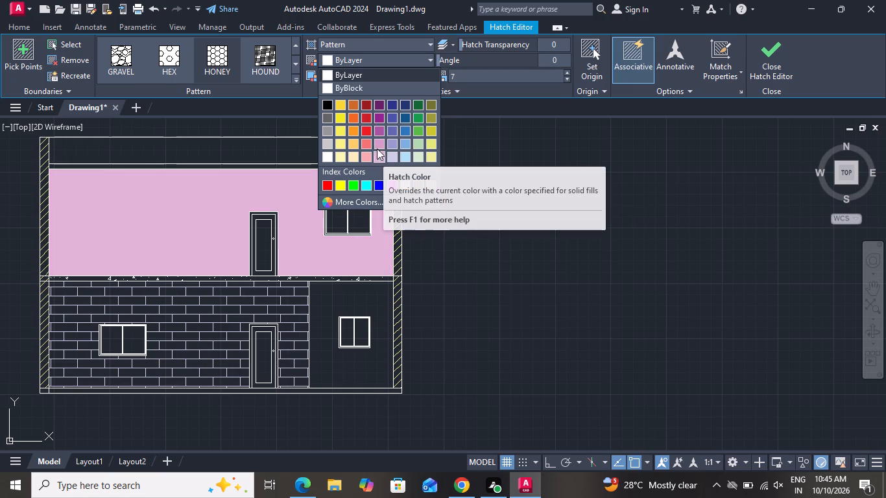
left_click(357, 113)
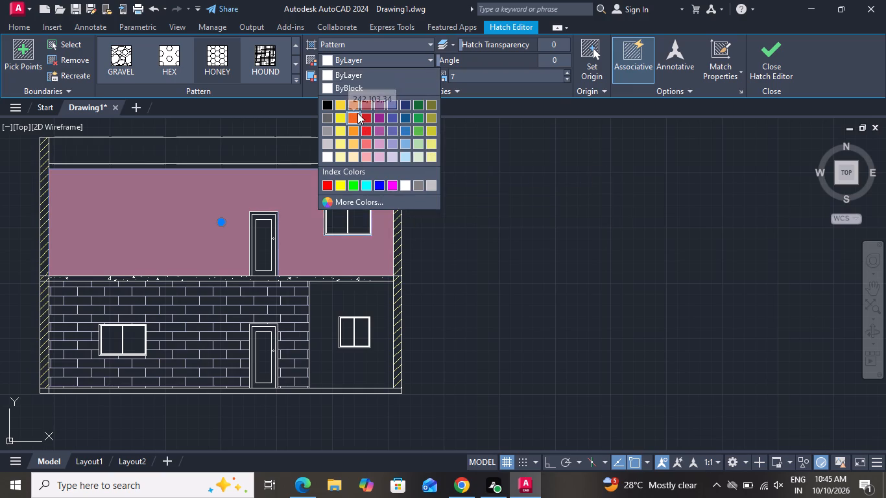
key("Escape")
Hatch the roof slab strip above the orange wall with the AR-SAND pattern at scale 7.
scroll(437, 232, "down", 2)
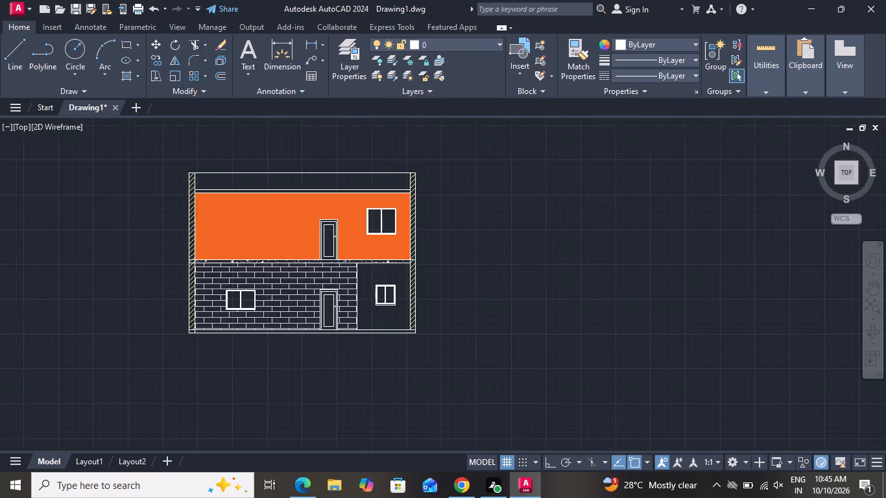
scroll(402, 206, "up", 4)
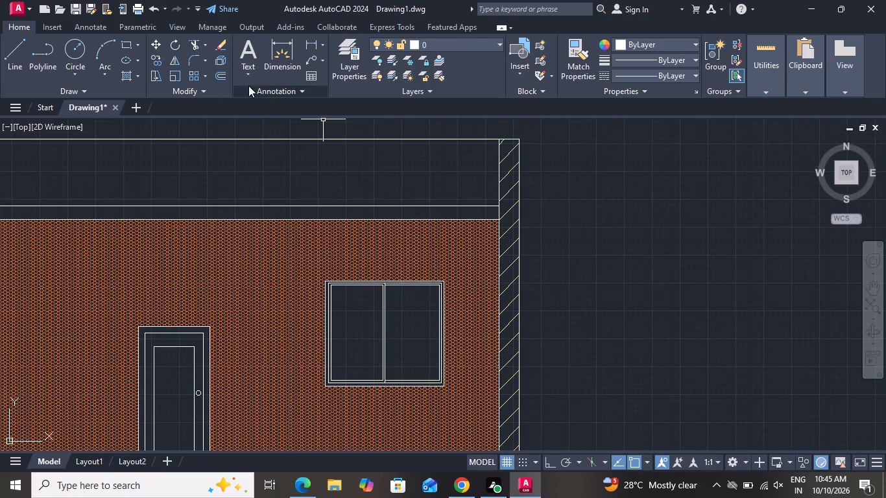
left_click(126, 75)
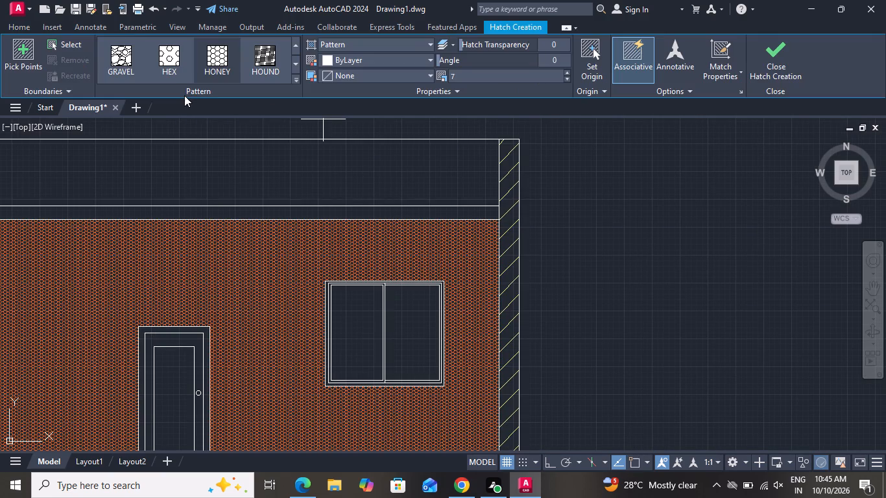
scroll(244, 83, "up", 1)
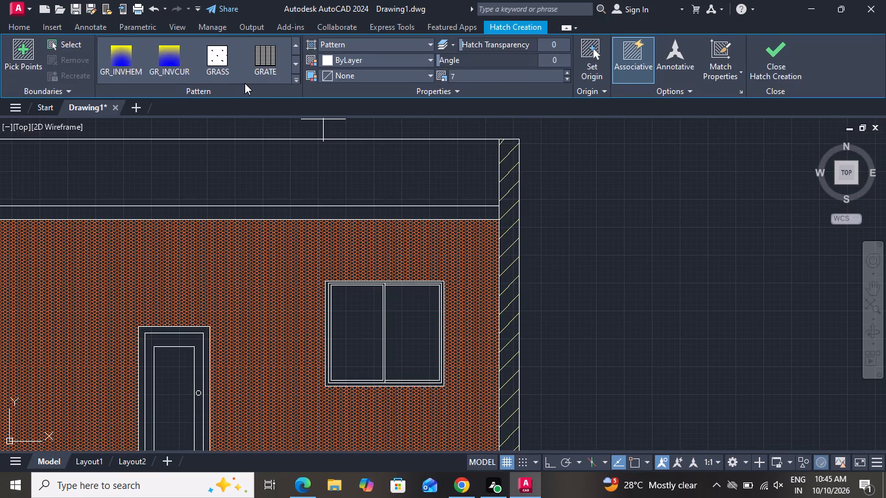
scroll(254, 83, "up", 4)
scroll(254, 83, "down", 1)
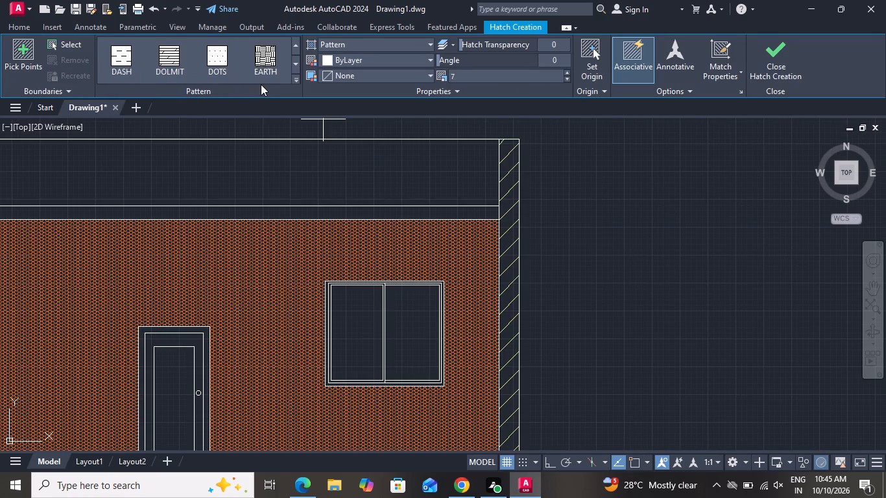
scroll(261, 84, "up", 1)
scroll(261, 84, "down", 1)
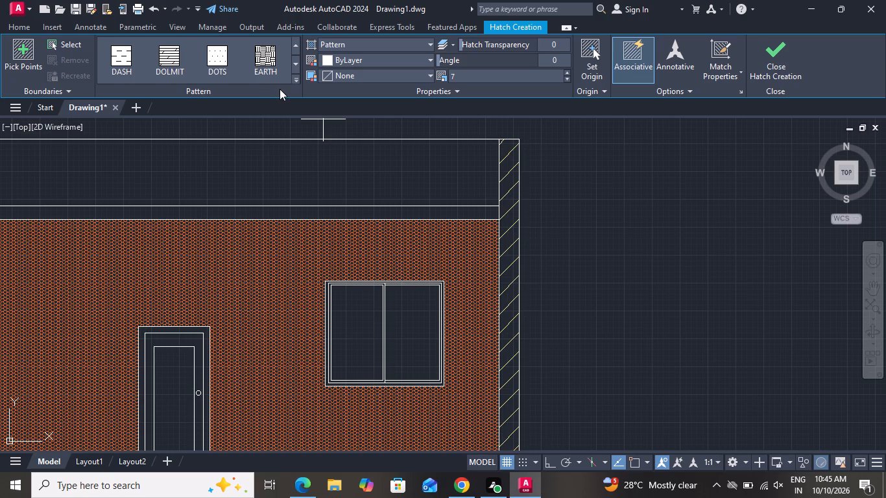
scroll(257, 77, "up", 3)
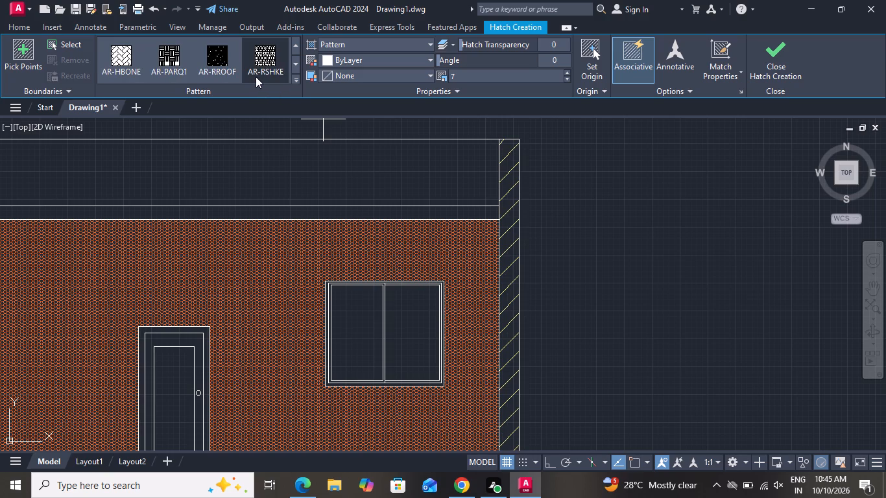
scroll(243, 71, "down", 1)
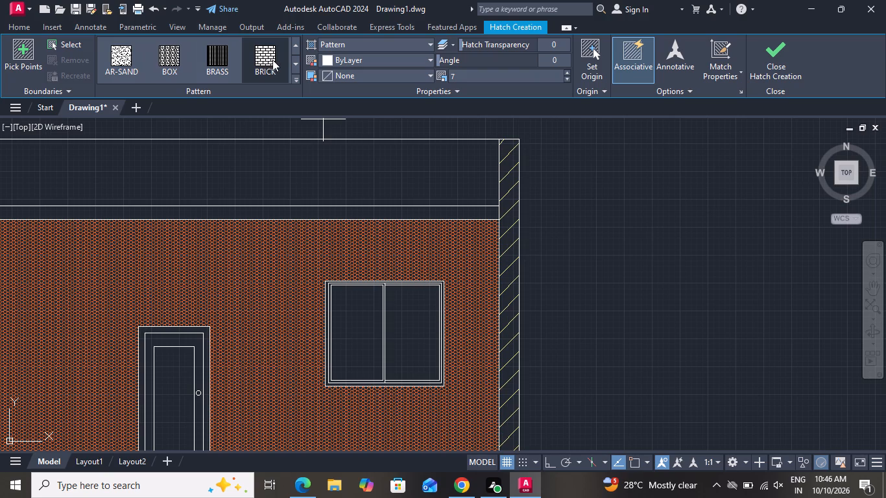
left_click(125, 58)
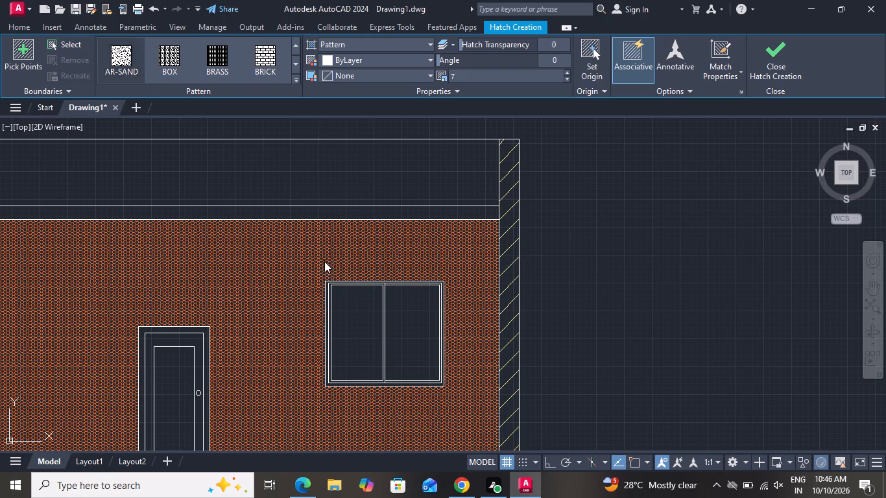
scroll(376, 336, "down", 2)
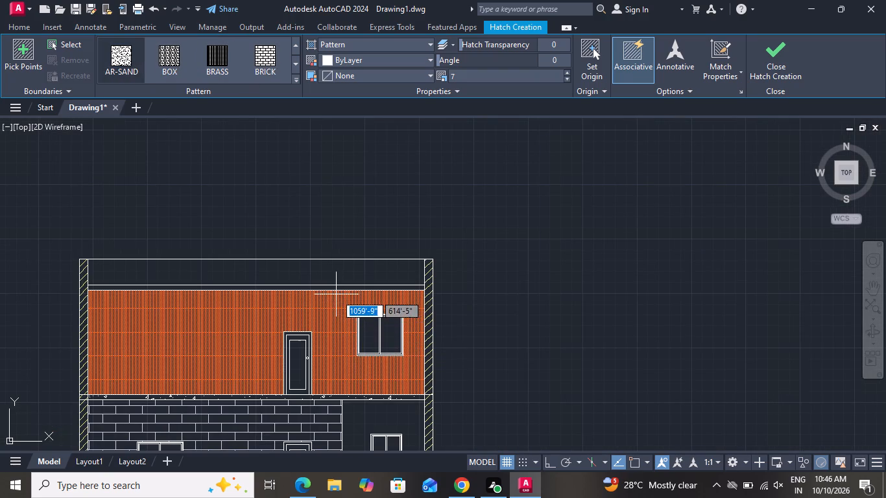
scroll(335, 293, "up", 4)
left_click(333, 282)
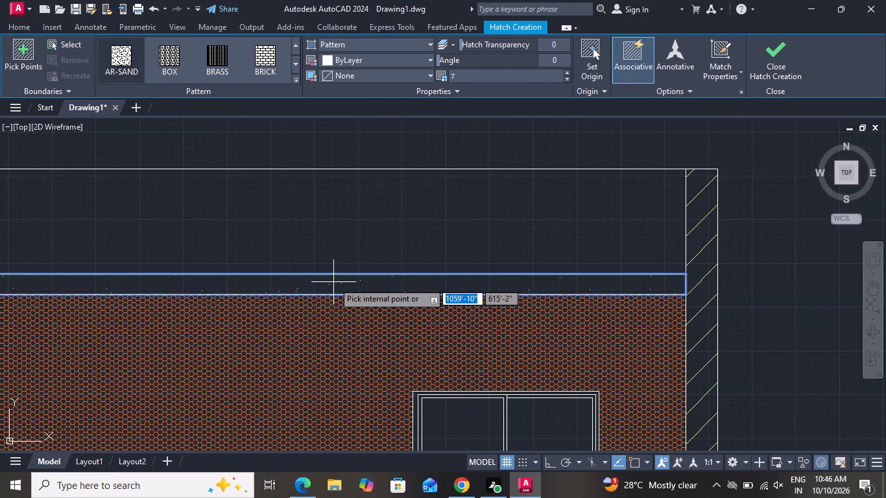
scroll(344, 280, "down", 4)
scroll(374, 267, "up", 1)
scroll(374, 267, "down", 1)
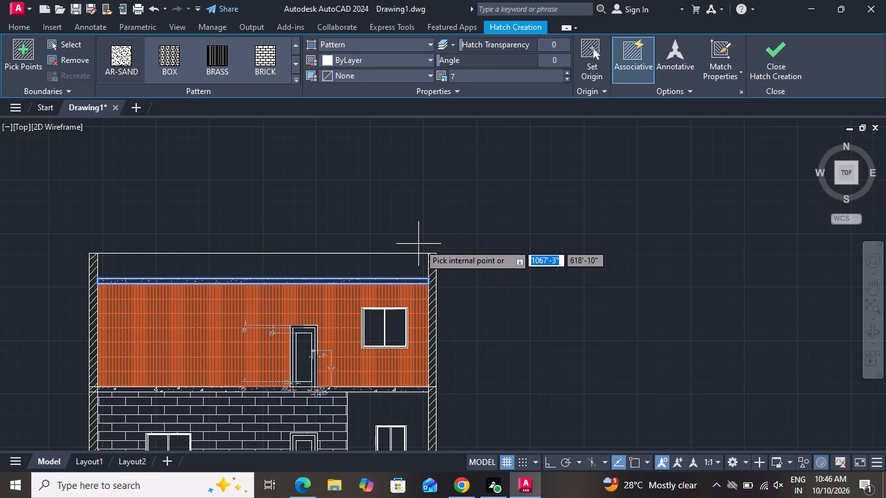
right_click(594, 240)
left_click_drag(614, 261, 619, 237)
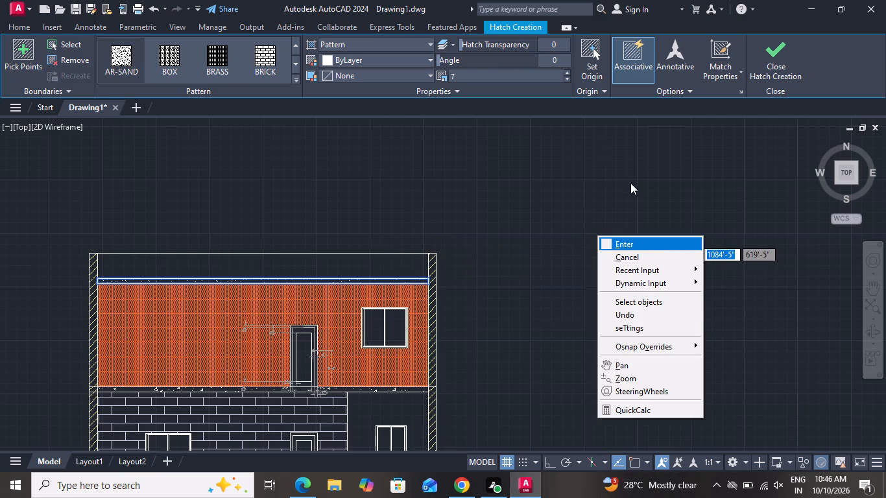
left_click(638, 250)
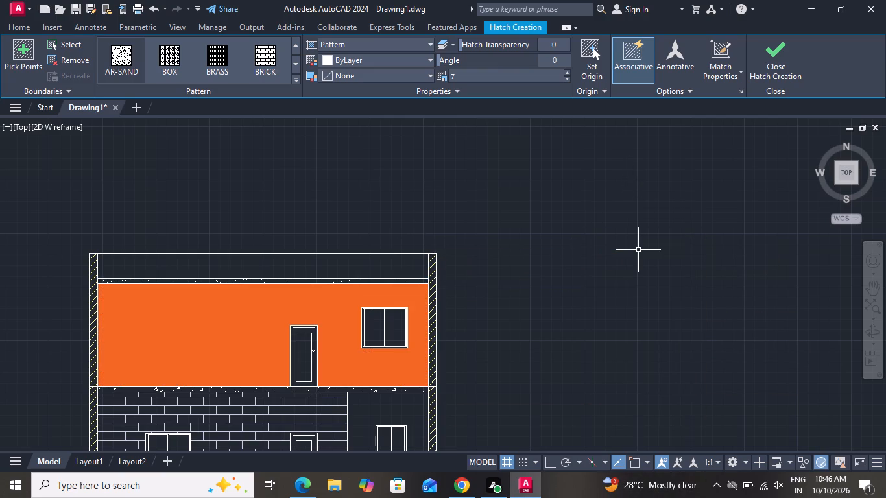
Examine the hatched elevation and compare it with the ground and first floor plans.
scroll(618, 246, "up", 1)
scroll(592, 243, "down", 3)
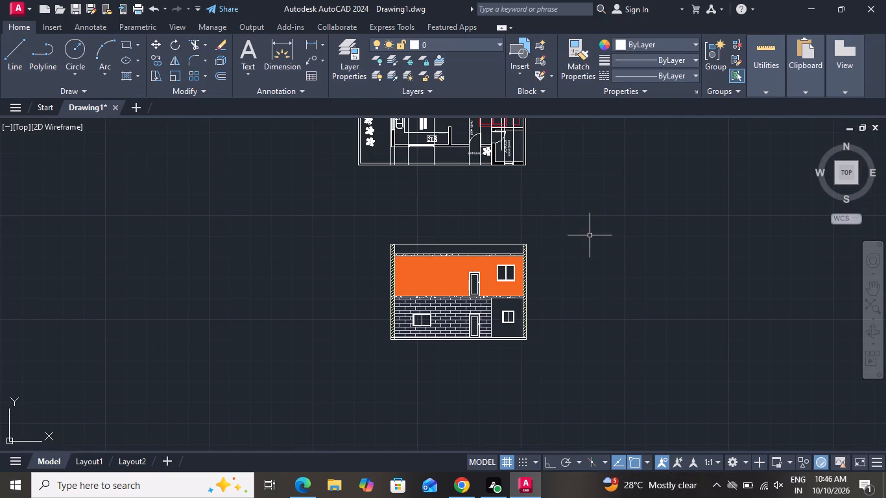
scroll(575, 253, "up", 2)
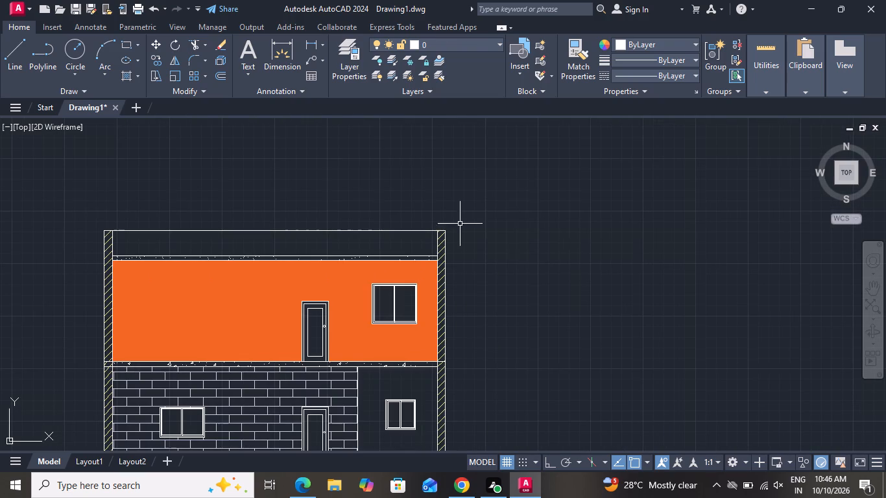
scroll(460, 224, "down", 7)
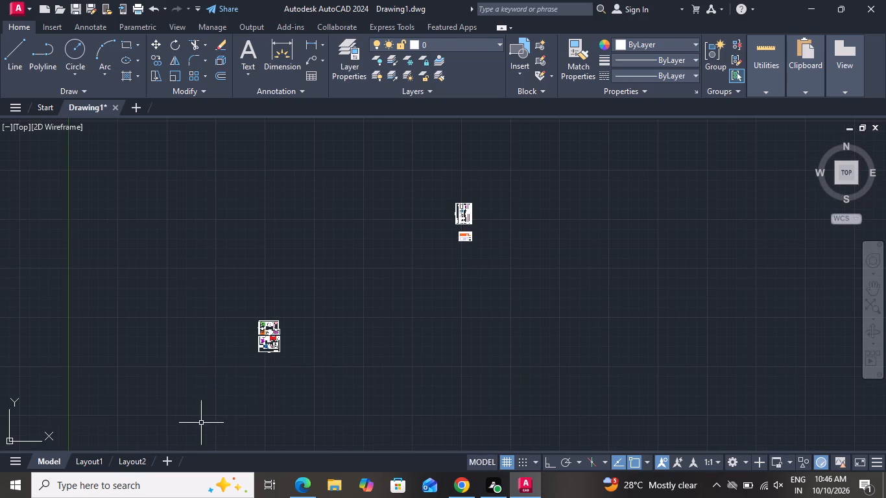
scroll(240, 374, "up", 2)
scroll(291, 290, "up", 3)
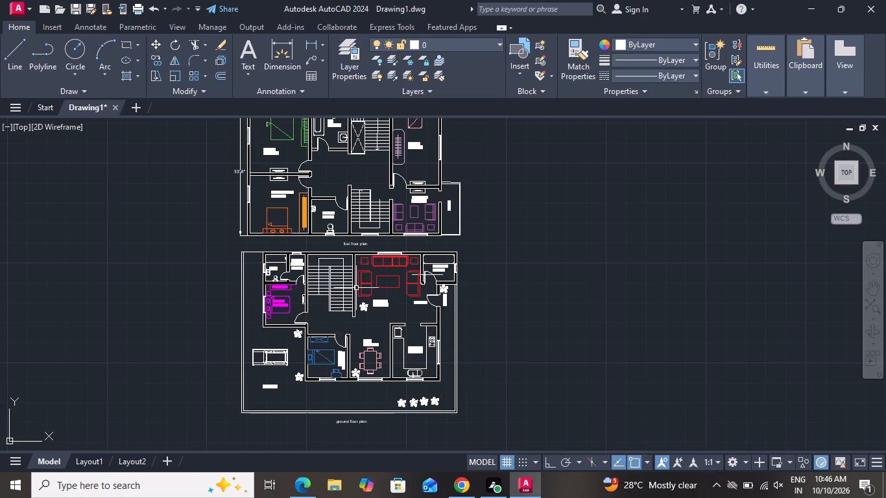
scroll(348, 292, "down", 5)
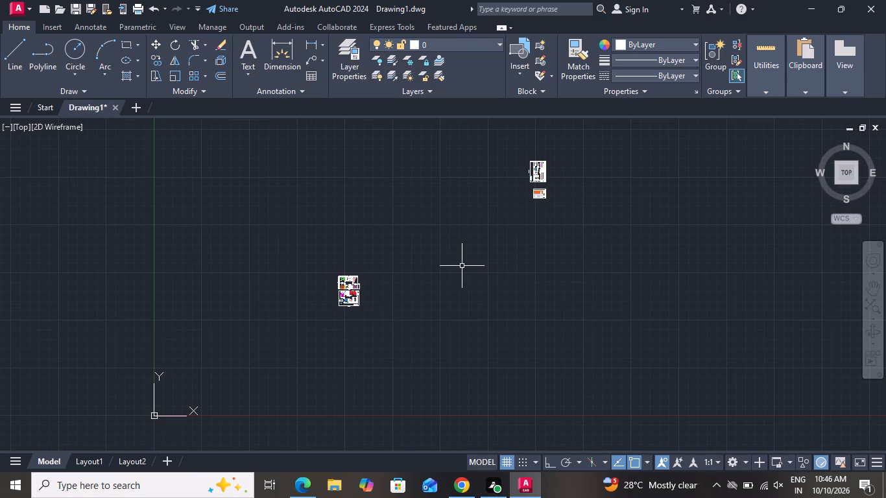
scroll(550, 198, "up", 2)
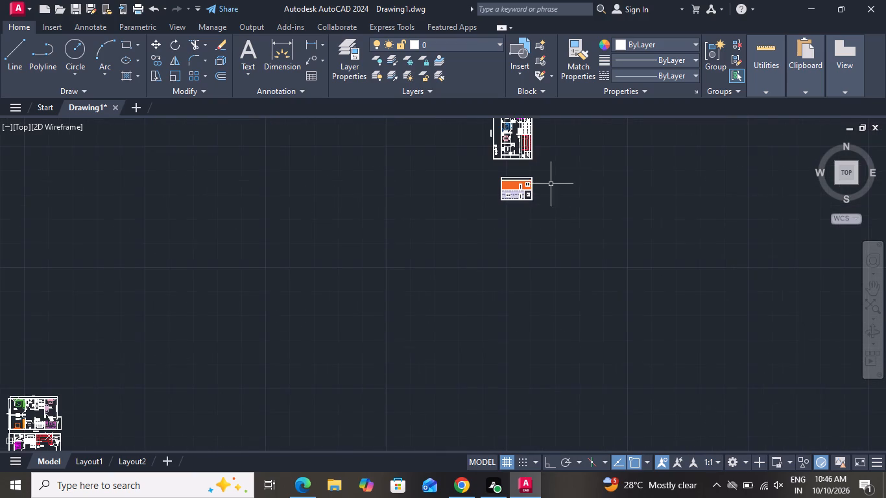
scroll(537, 176, "up", 2)
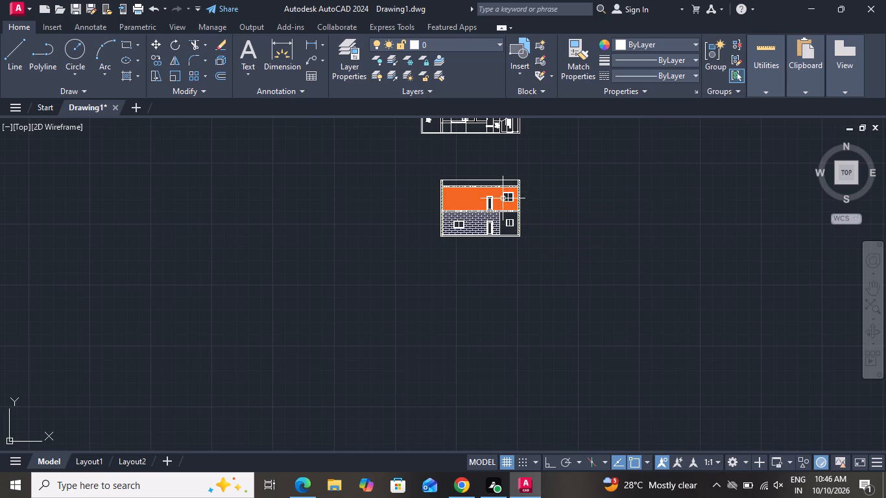
scroll(503, 198, "up", 4)
scroll(499, 206, "down", 1)
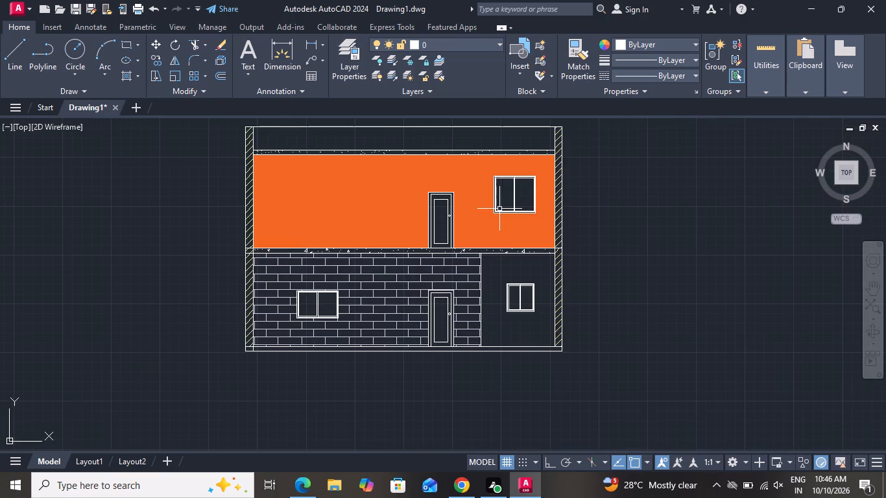
scroll(499, 209, "down", 1)
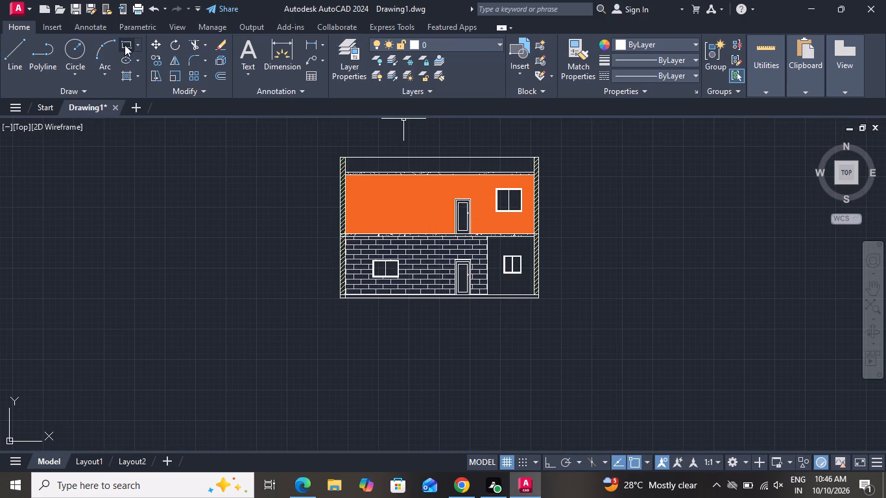
Draw a small upright rectangle with rounded corners in the parapet band above the roof slab, near its left end.
left_click(125, 44)
scroll(315, 119, "up", 2)
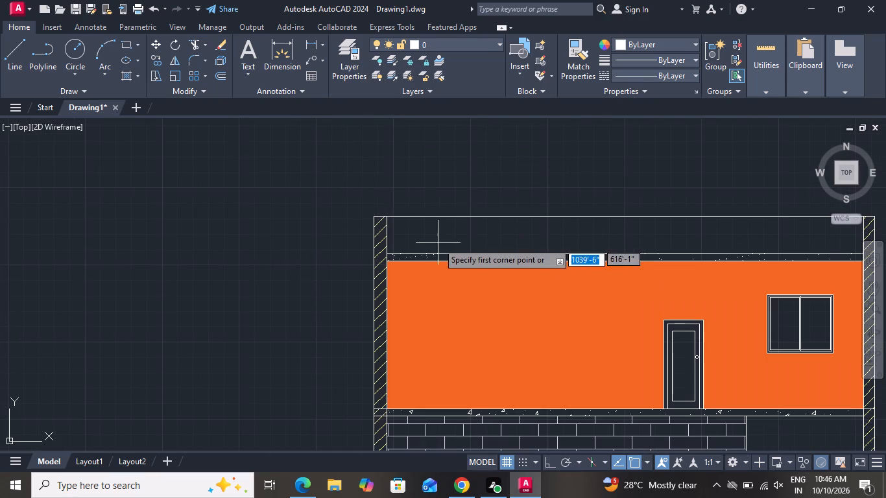
scroll(420, 245, "up", 2)
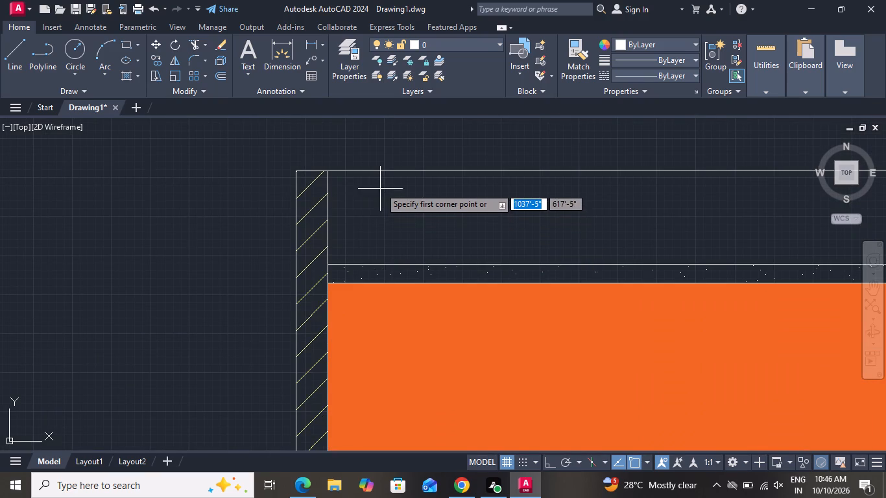
left_click(382, 183)
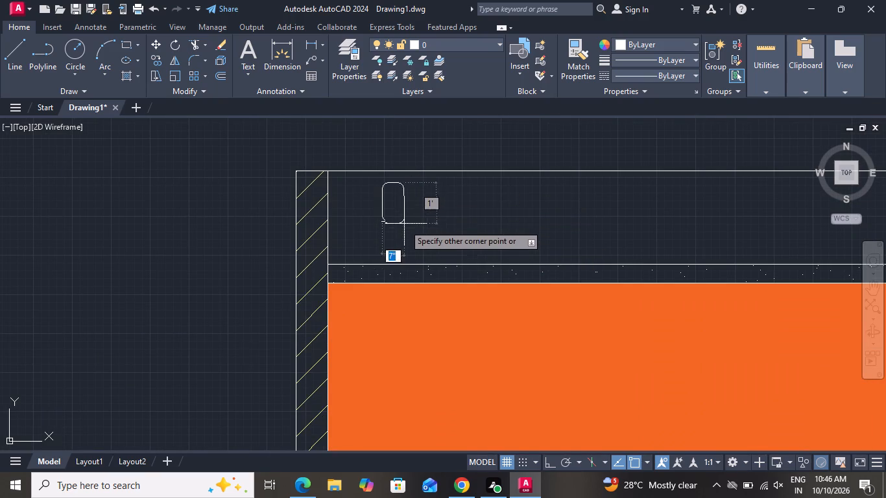
left_click(411, 244)
scroll(332, 239, "down", 1)
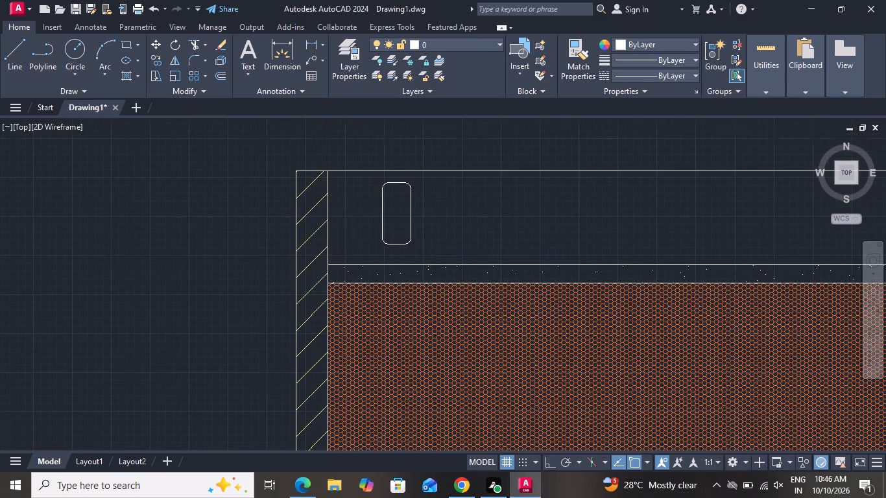
scroll(332, 239, "down", 2)
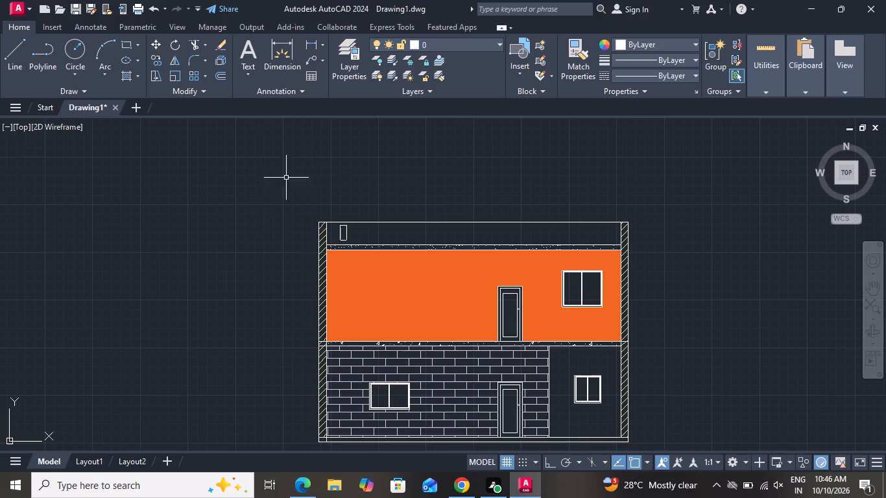
Copy the rounded rectangle along the near half of the parapet band, at offsets of about 2', 4'-7", 7'-6" and 10'-3".
scroll(344, 231, "up", 3)
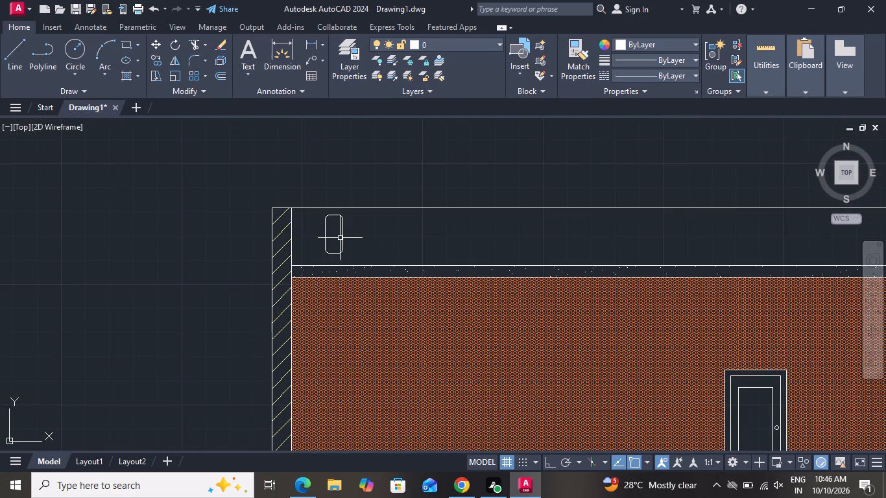
left_click(342, 237)
left_click(156, 64)
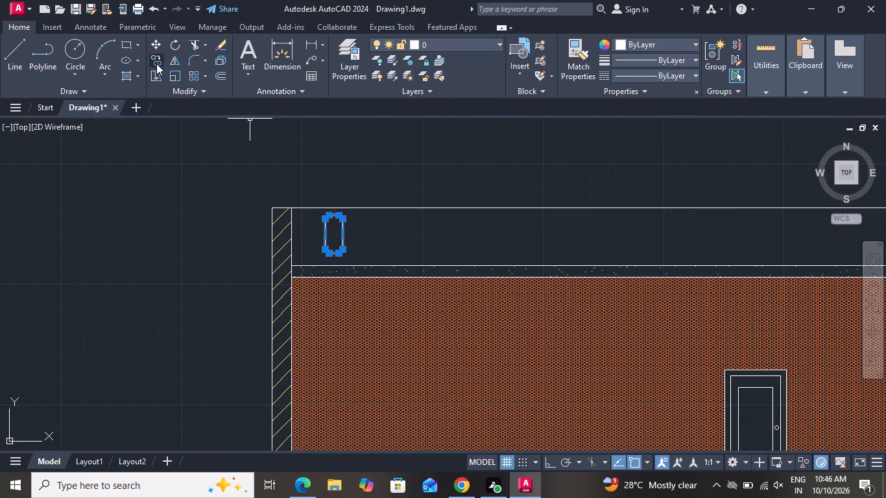
left_click(323, 253)
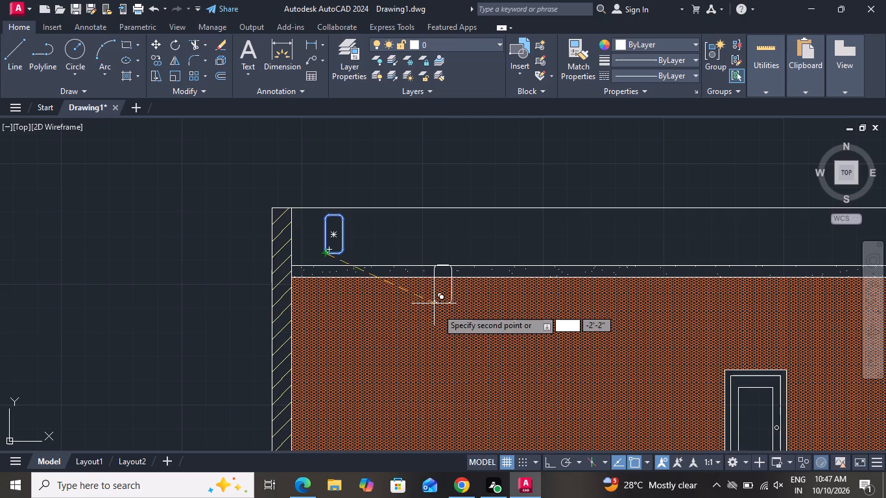
left_click(549, 460)
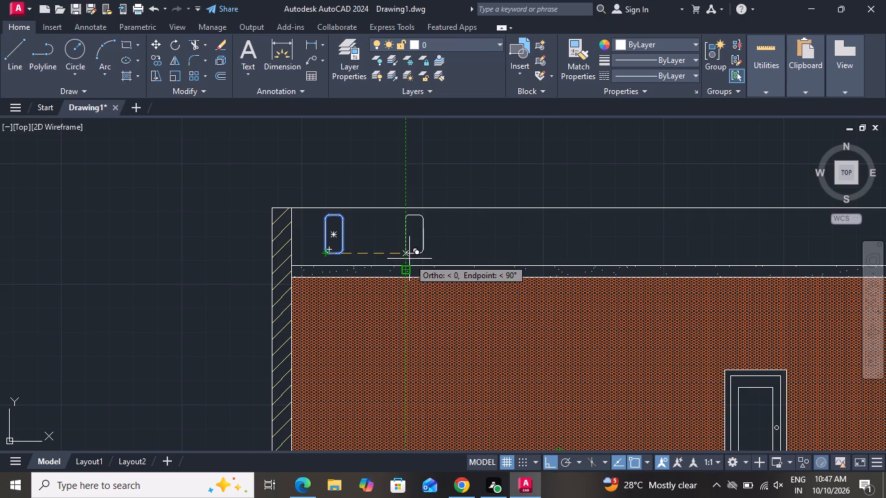
left_click(376, 261)
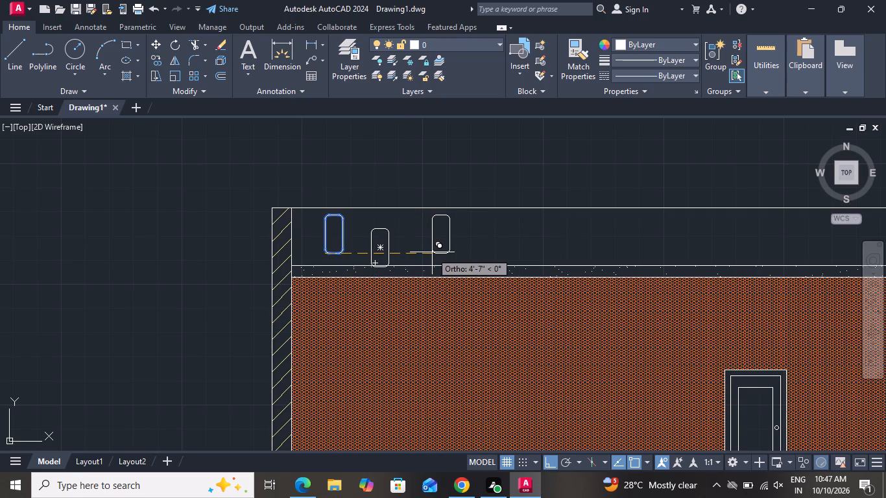
left_click(433, 253)
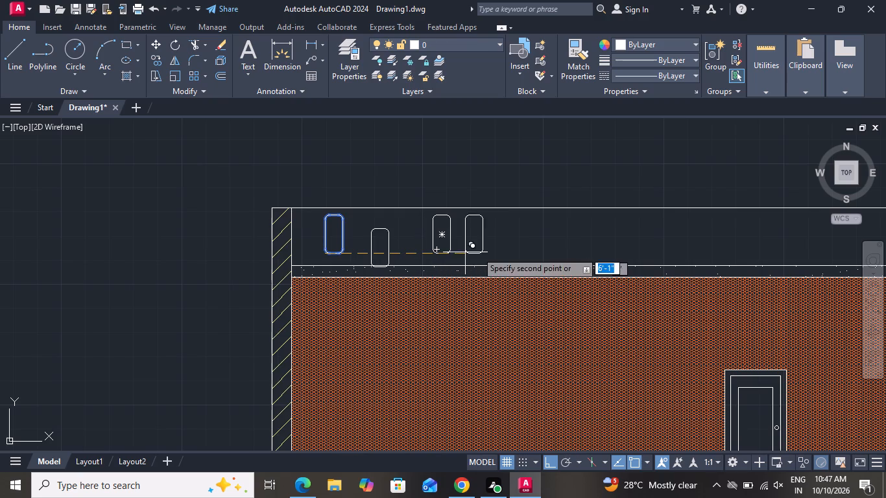
left_click(499, 251)
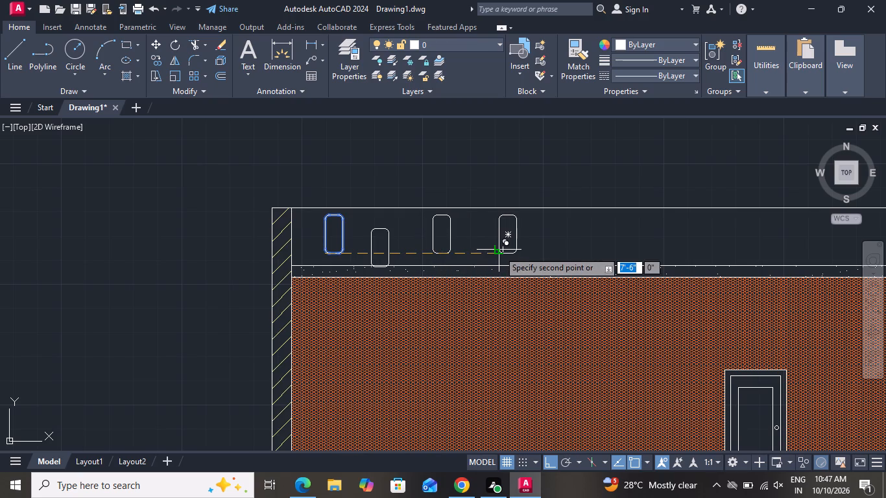
left_click(562, 248)
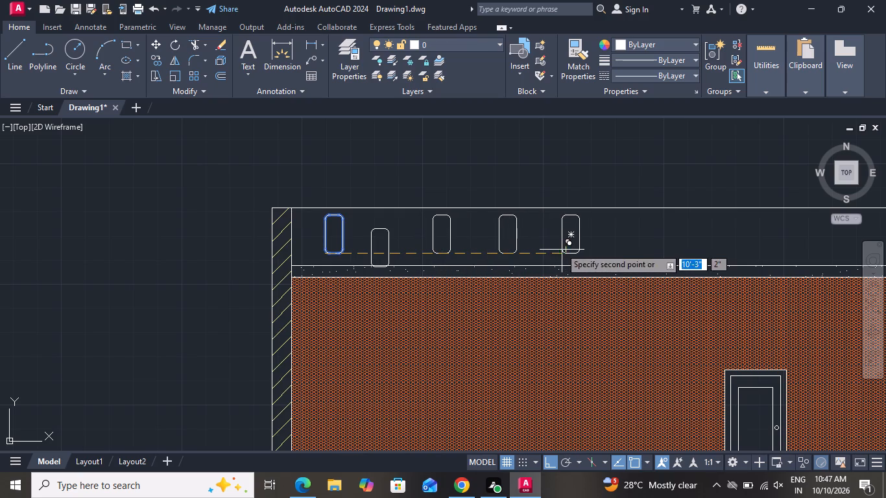
Place seven more copies of the rounded rectangle along the rest of the parapet band, up to the far hatched wall.
scroll(335, 281, "down", 3)
scroll(453, 285, "up", 1)
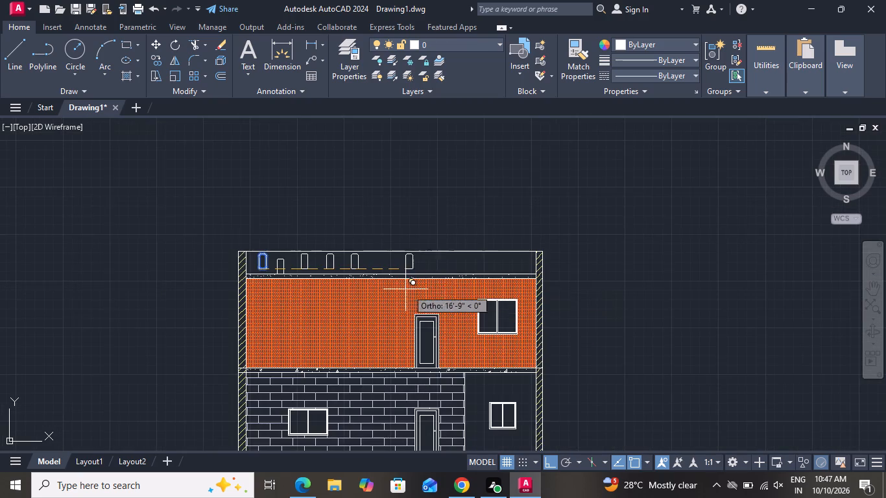
scroll(389, 285, "up", 2)
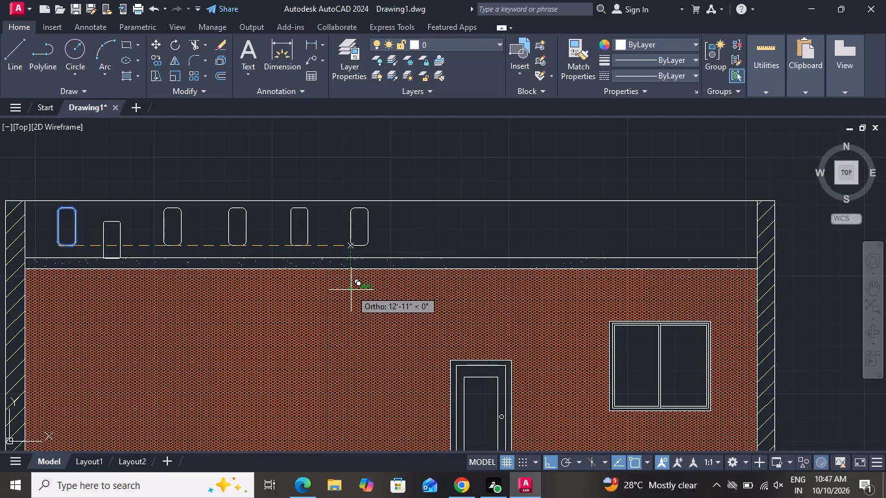
left_click(351, 290)
left_click(409, 286)
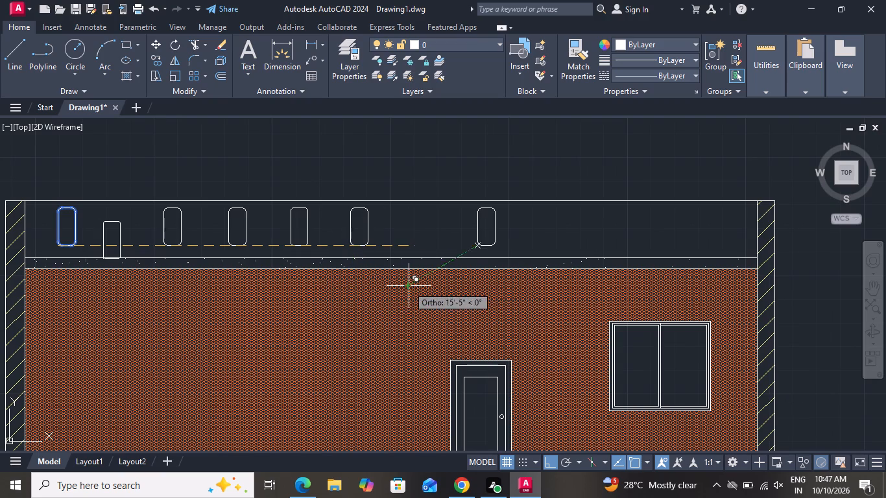
left_click(537, 280)
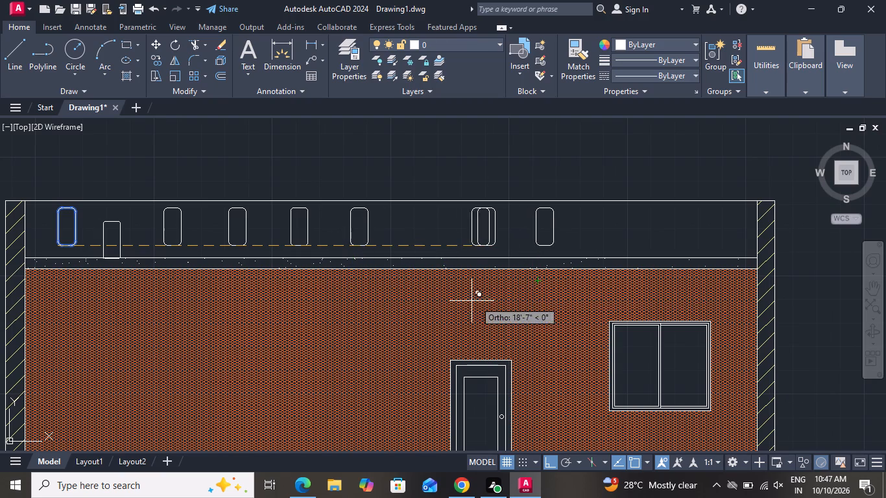
left_click(424, 301)
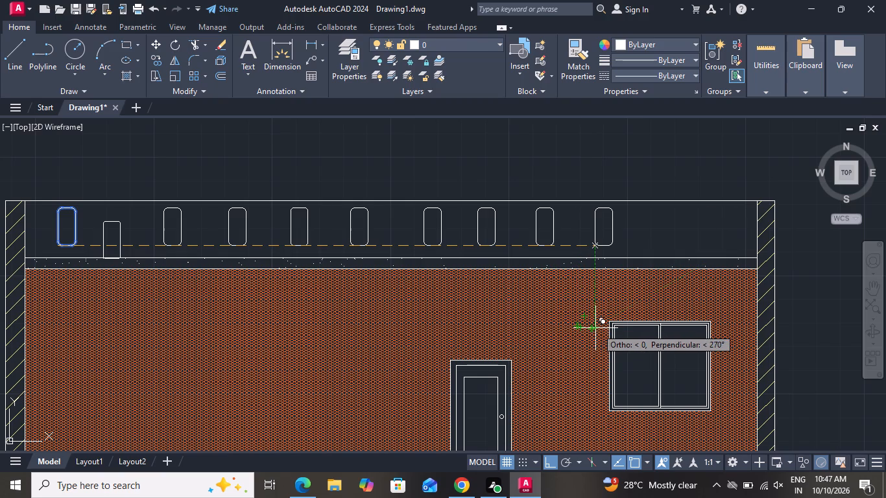
left_click(601, 329)
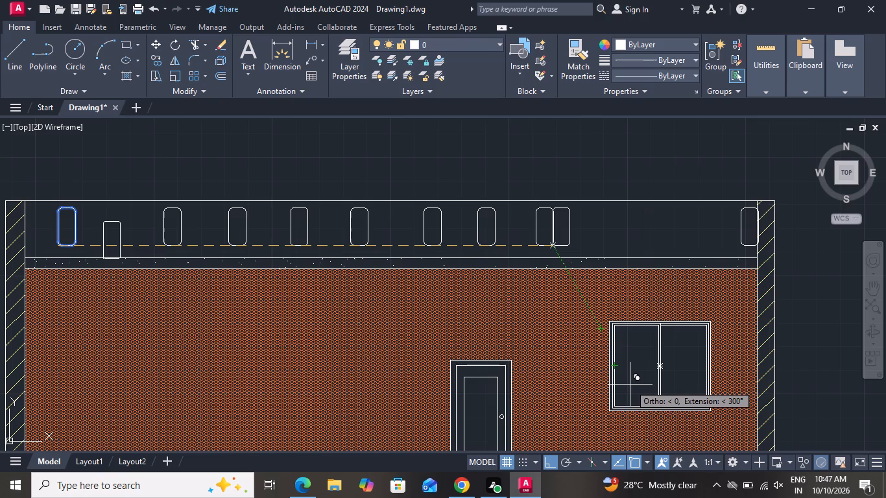
left_click(552, 463)
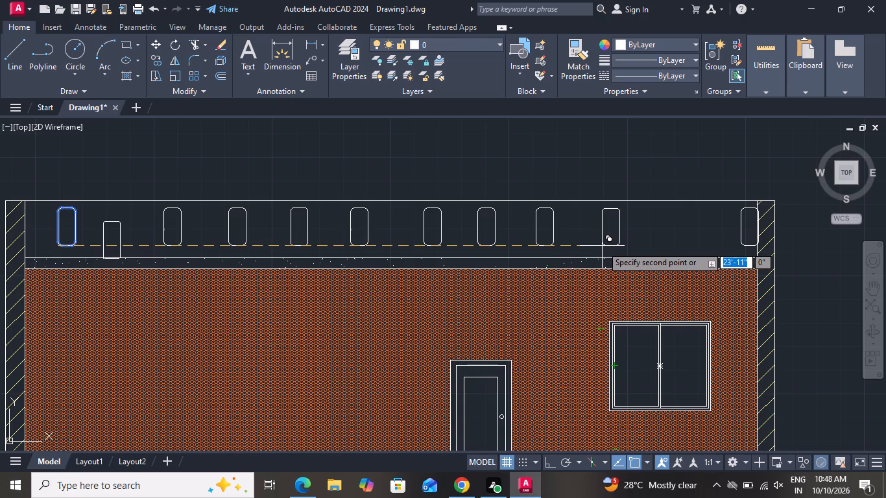
left_click(602, 246)
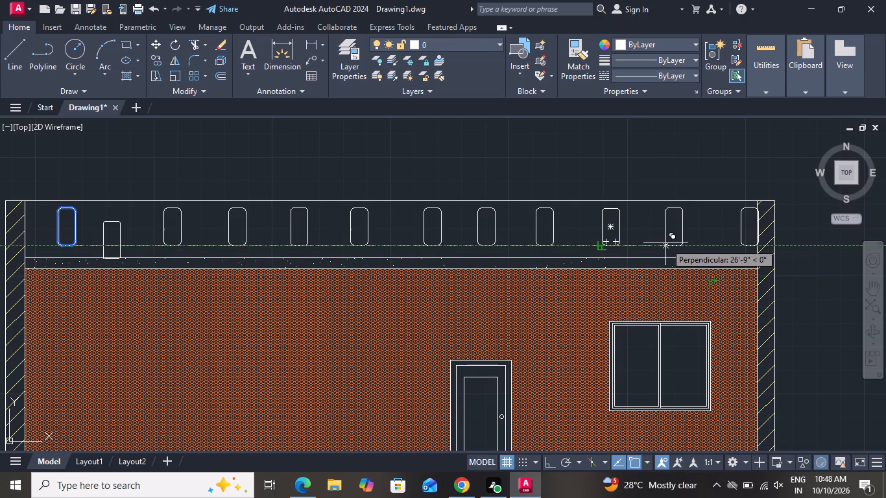
left_click(665, 243)
scroll(696, 248, "down", 2)
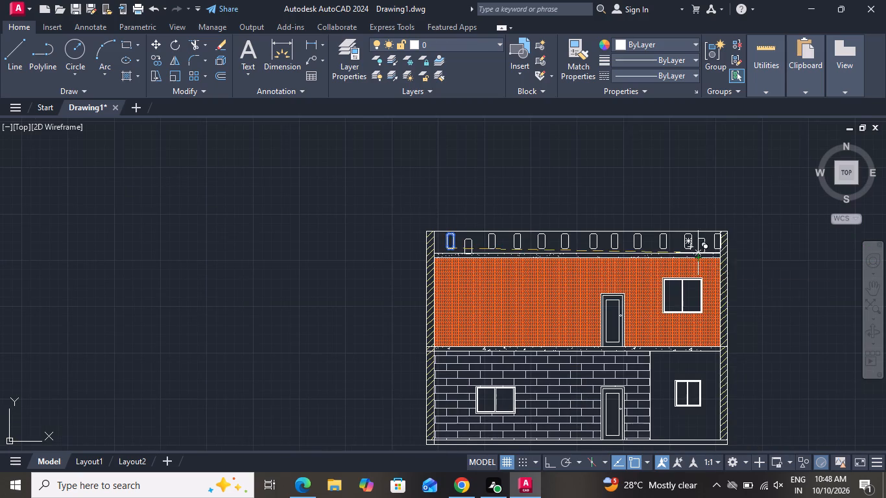
right_click(510, 185)
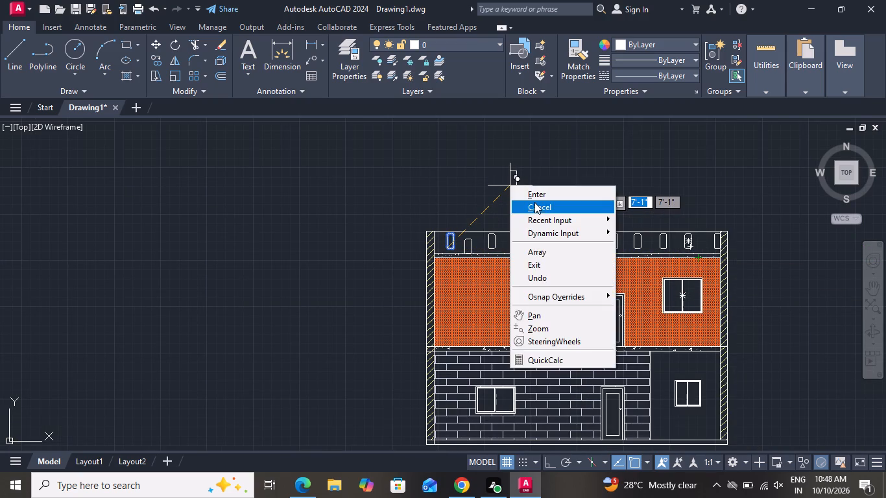
left_click(536, 206)
Hatch the parapet band around the rounded rectangles with the AR-RROOF pattern at scale 7.
scroll(540, 261, "up", 1)
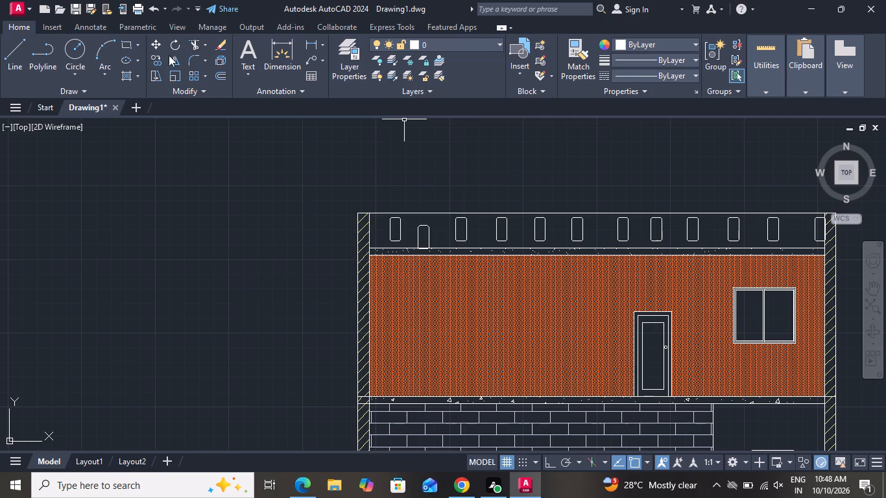
left_click(131, 75)
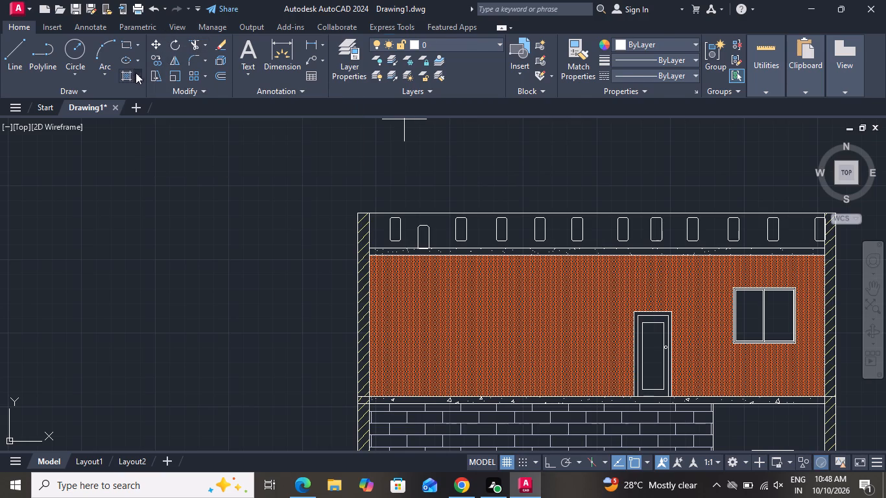
scroll(200, 78, "down", 2)
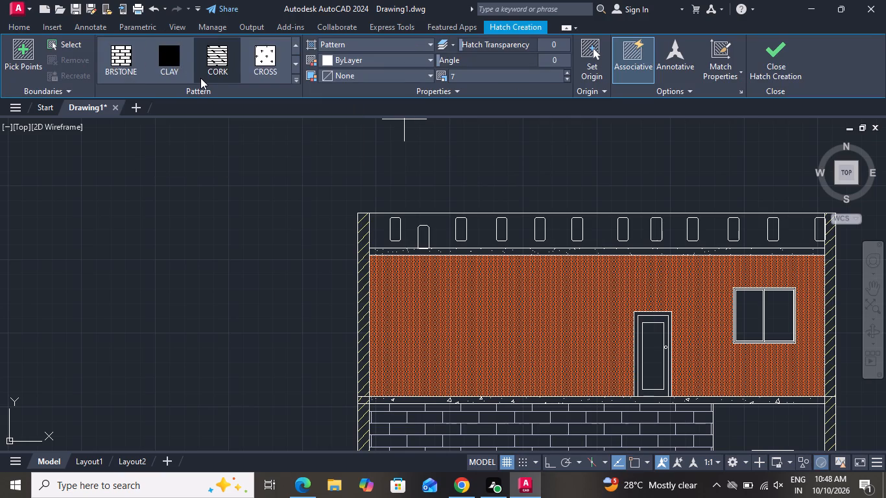
scroll(200, 78, "down", 4)
scroll(204, 78, "up", 1)
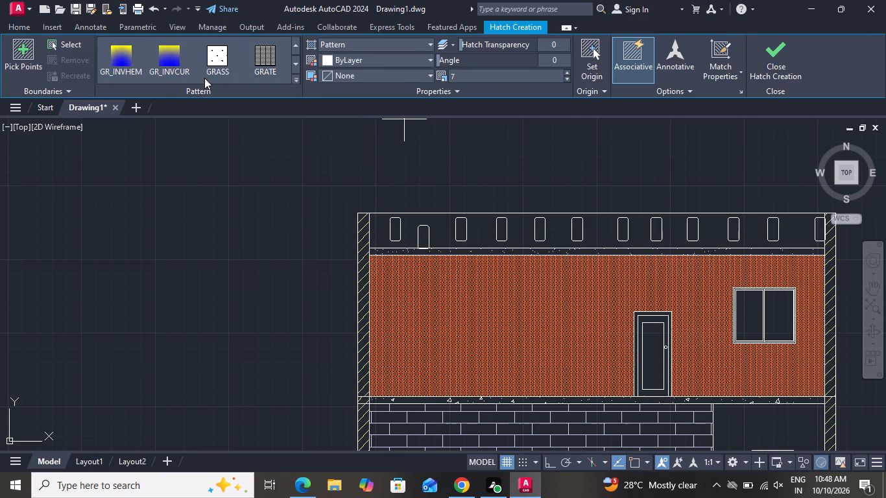
scroll(204, 78, "down", 2)
scroll(207, 78, "up", 1)
scroll(207, 78, "down", 4)
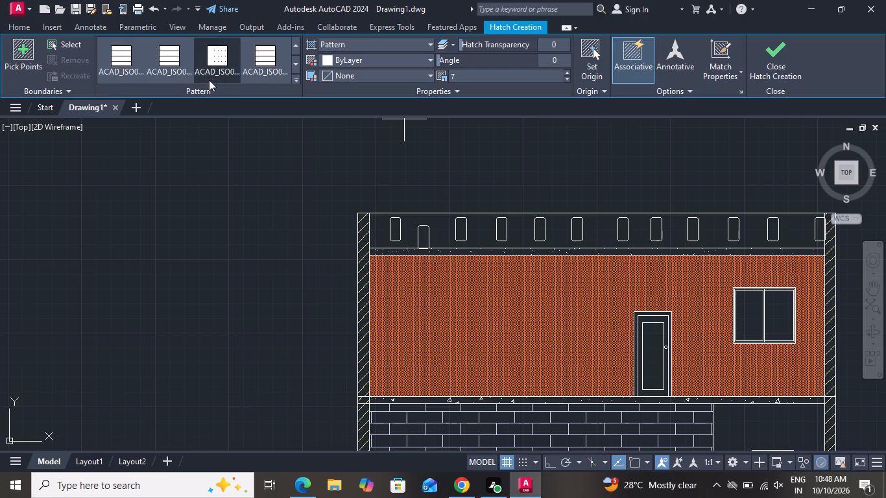
scroll(210, 80, "up", 4)
scroll(211, 80, "down", 1)
scroll(211, 80, "up", 6)
scroll(211, 80, "down", 1)
scroll(212, 80, "up", 1)
scroll(213, 80, "down", 1)
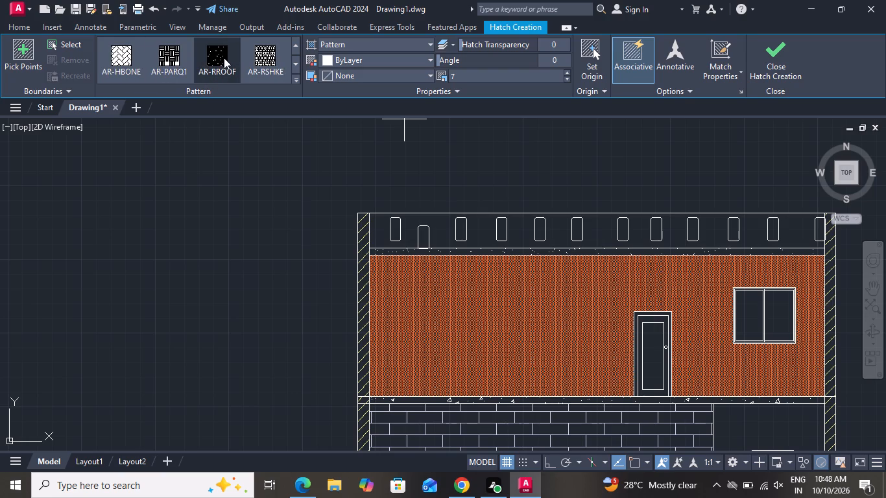
left_click(223, 55)
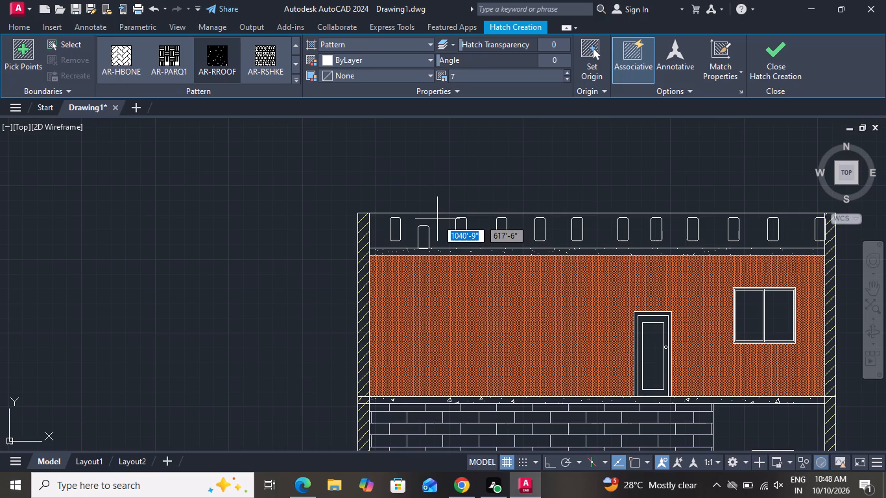
scroll(440, 228, "up", 1)
scroll(440, 230, "down", 1)
left_click(440, 230)
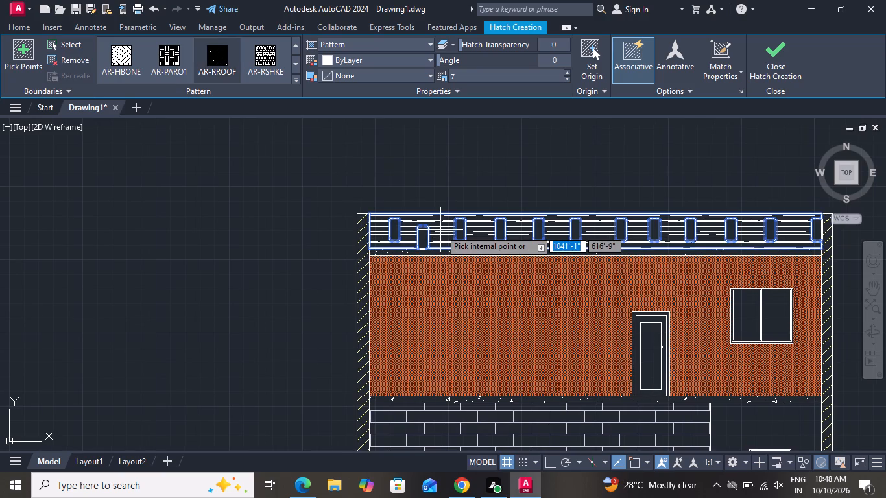
scroll(440, 230, "up", 2)
right_click(394, 154)
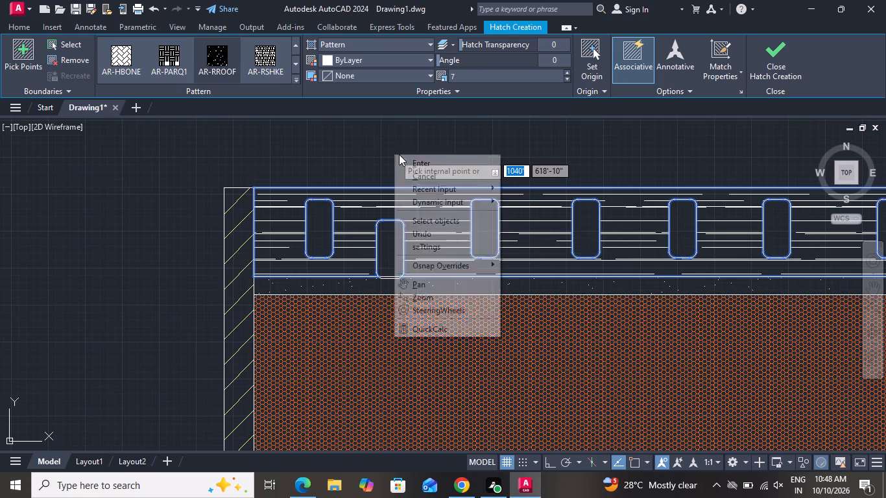
left_click(407, 169)
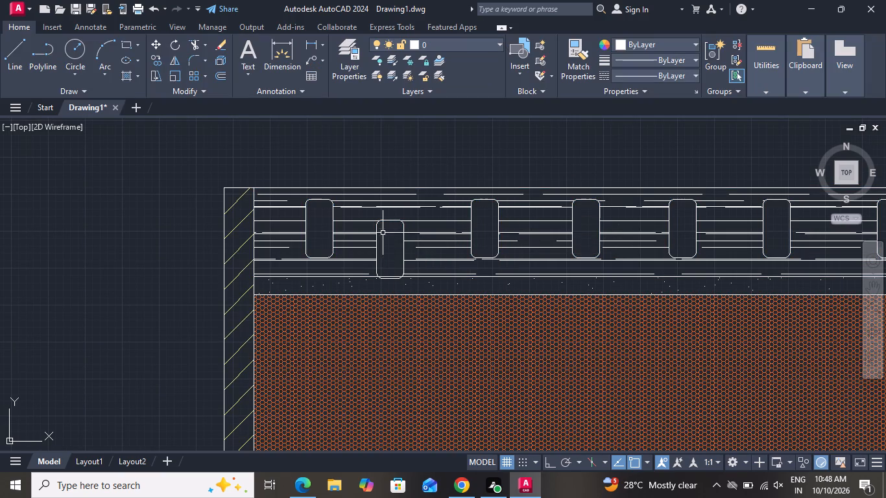
Move the low second rounded rectangle up in the parapet band, about level with the others and closer to the third one.
left_click(381, 220)
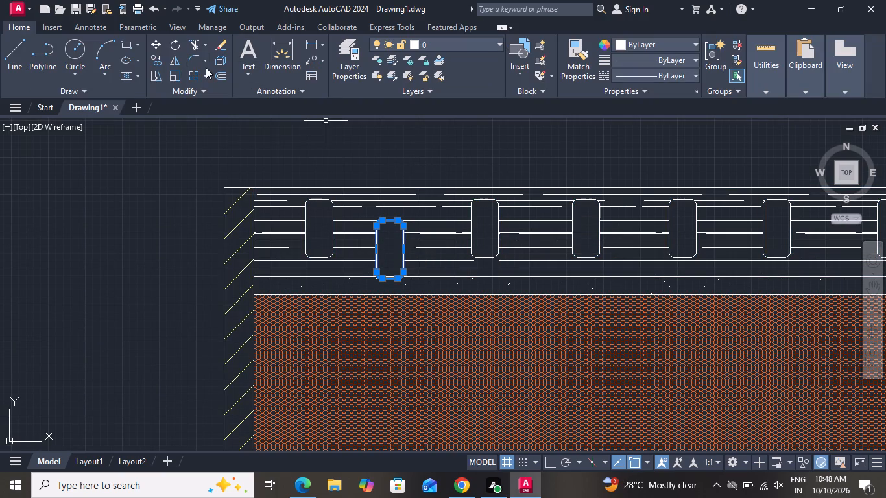
left_click(154, 47)
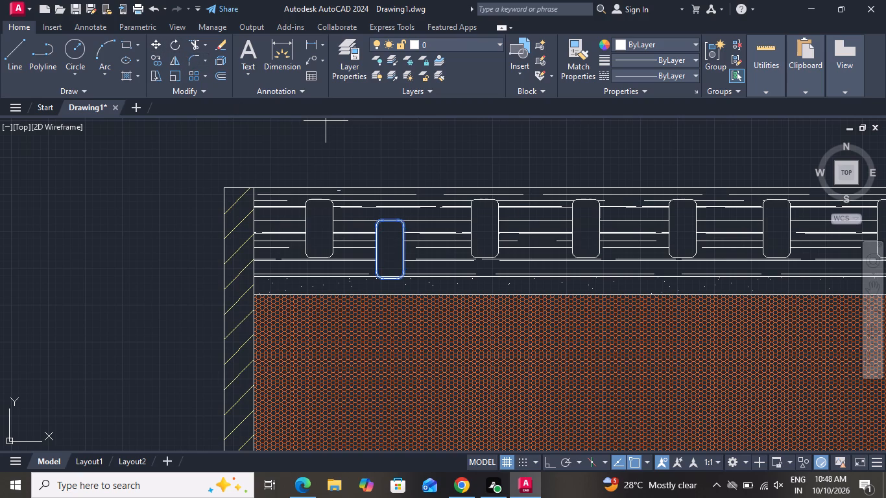
left_click(387, 220)
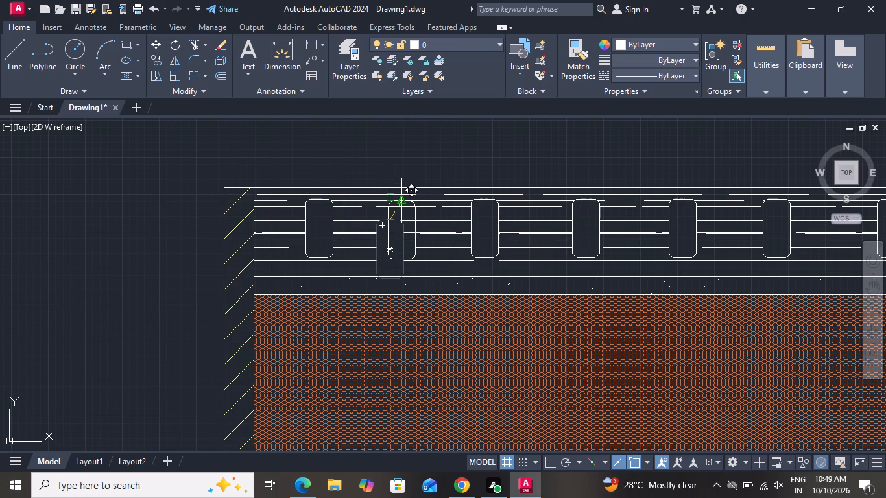
left_click(398, 199)
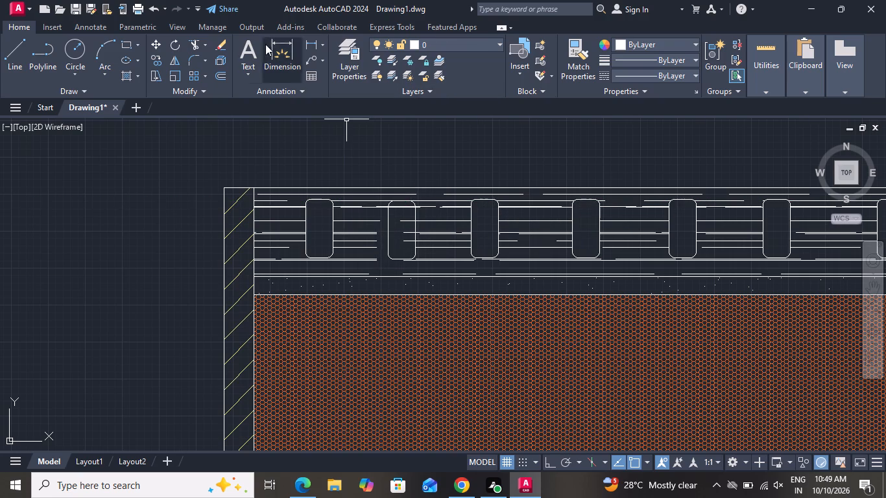
Trim away the parapet hatch running through the second rounded rectangle and around the other rounded rectangles.
left_click(194, 43)
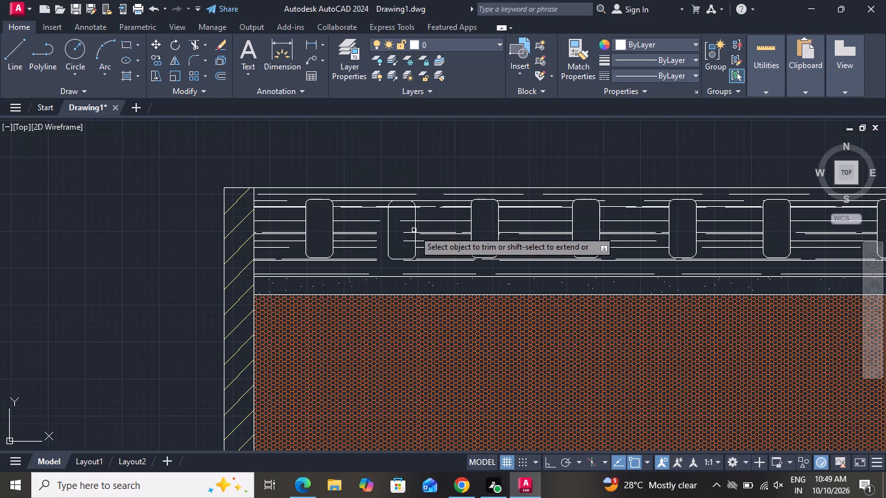
scroll(402, 211, "up", 1)
scroll(402, 211, "down", 1)
scroll(403, 226, "up", 1)
scroll(403, 228, "down", 1)
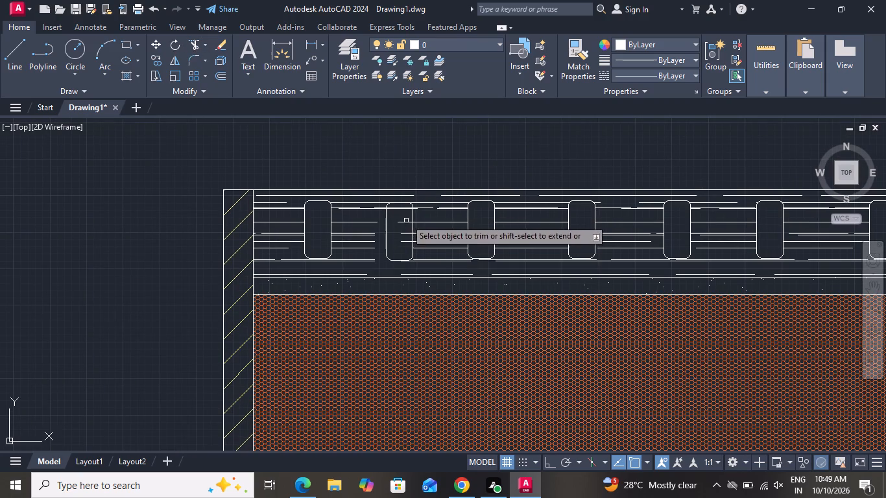
left_click(407, 217)
left_click(407, 246)
left_click(407, 242)
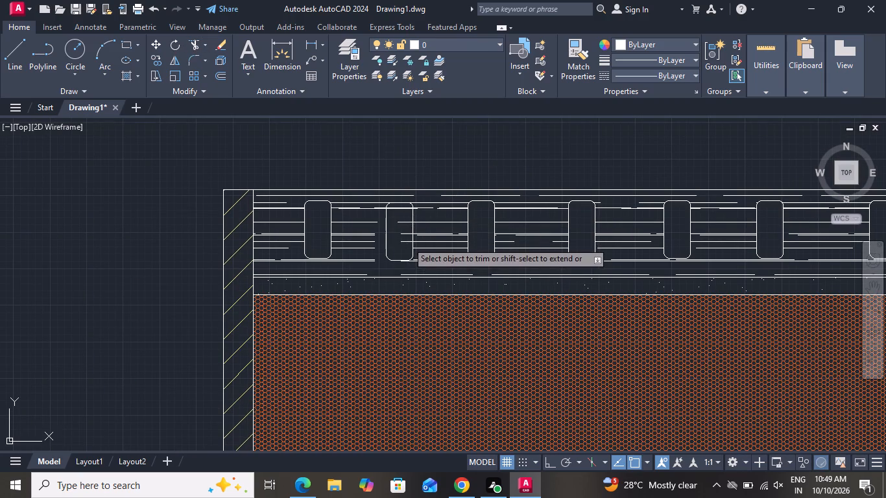
scroll(405, 219, "up", 1)
scroll(405, 220, "down", 1)
scroll(407, 222, "up", 1)
scroll(407, 223, "down", 1)
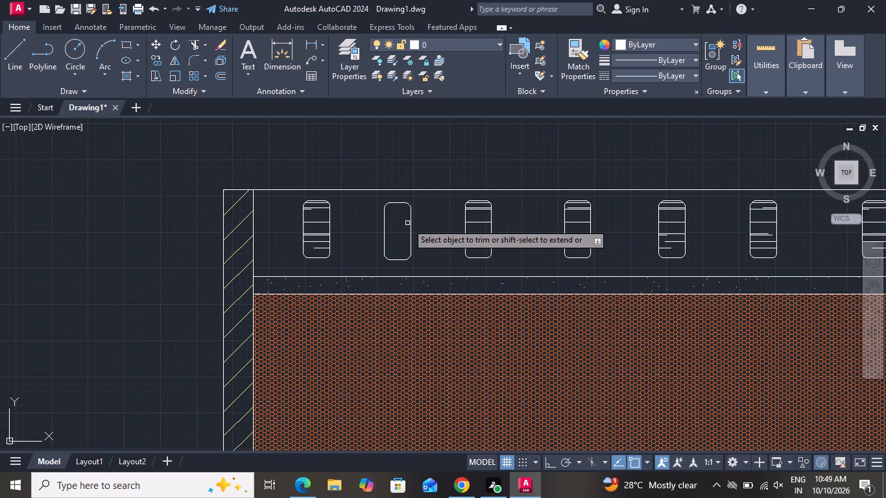
scroll(407, 223, "up", 1)
scroll(407, 223, "down", 1)
scroll(407, 223, "up", 1)
scroll(407, 223, "down", 1)
scroll(407, 223, "up", 1)
scroll(407, 223, "down", 2)
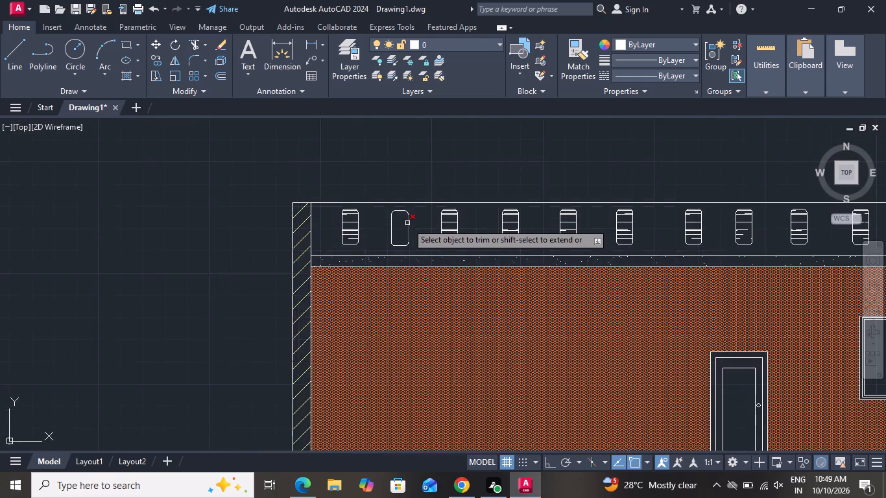
scroll(381, 239, "down", 2)
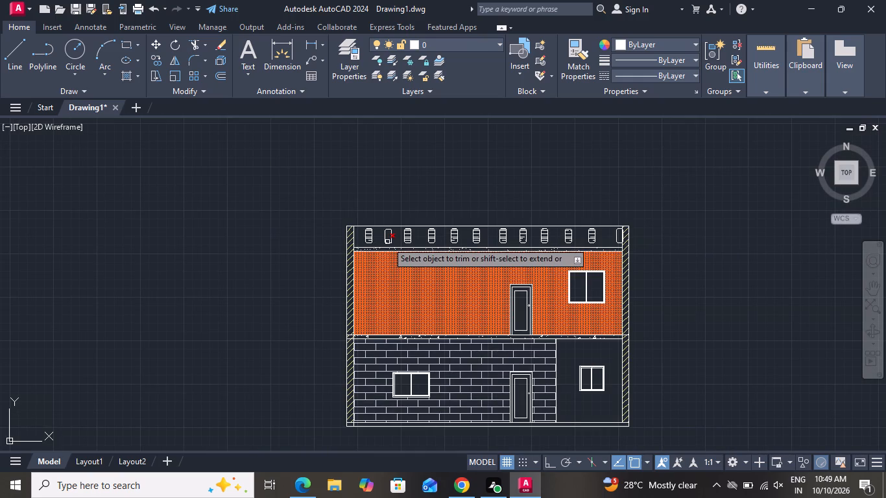
right_click(391, 198)
left_click(407, 219)
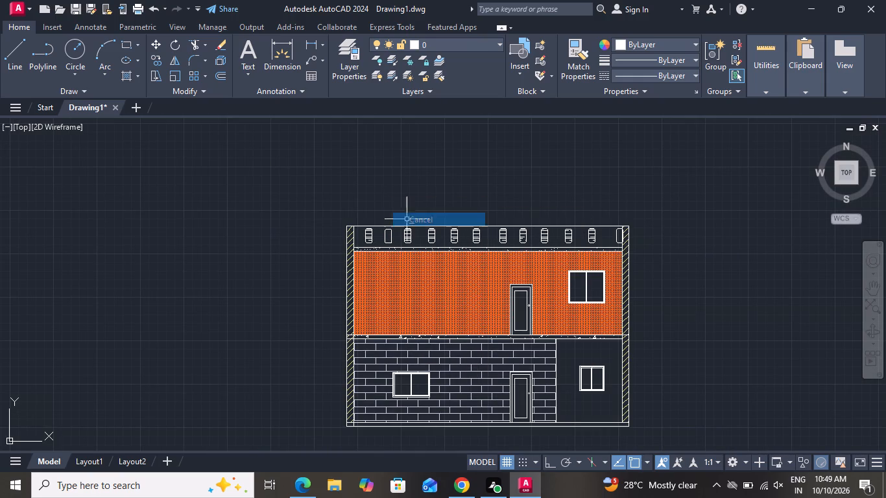
Delete the reference copy of the floor plan standing directly above the elevation.
scroll(401, 224, "down", 2)
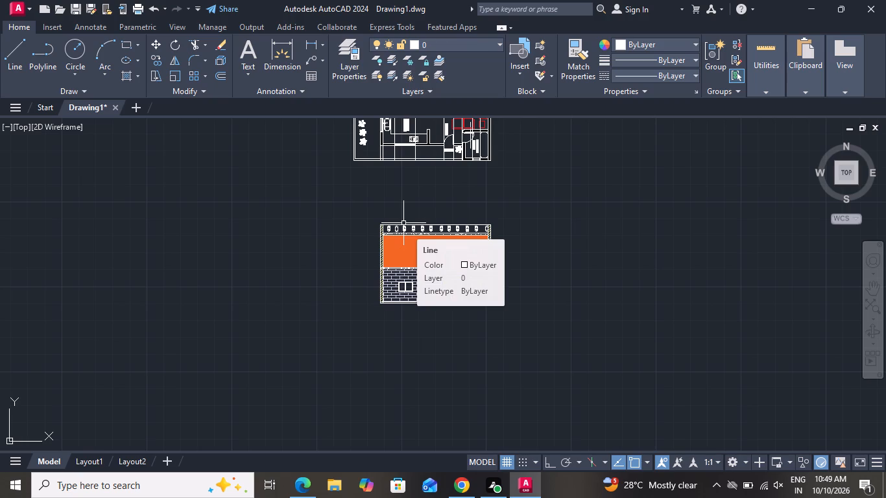
scroll(416, 233, "down", 3)
left_click(438, 182)
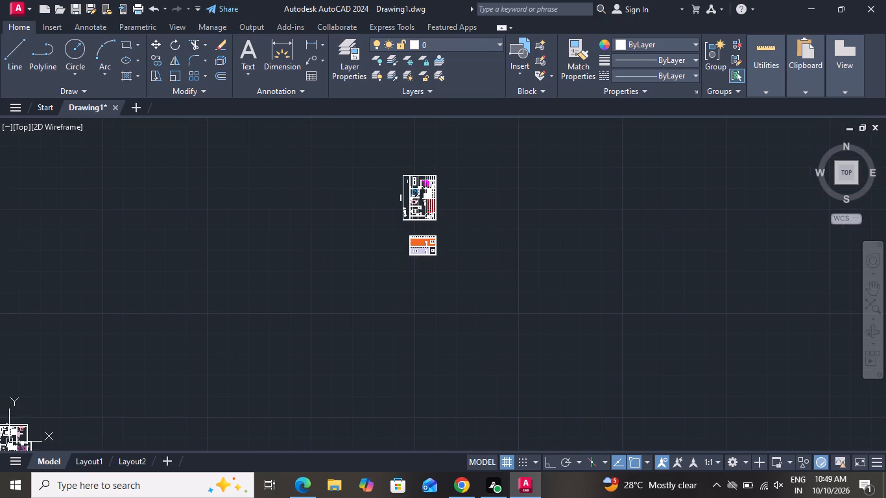
left_click(393, 224)
left_click(447, 168)
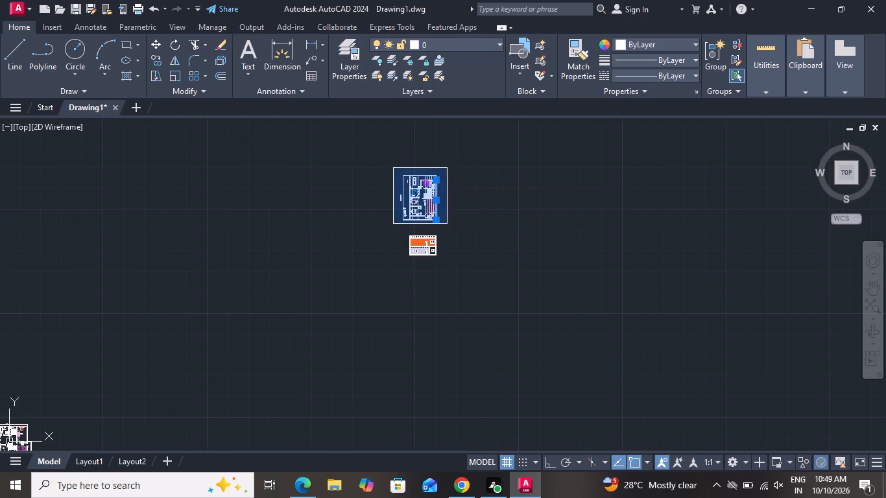
key("Delete")
Move the whole elevation by its lower-left corner about 465' left and 260' down, just right of the original floor plans.
scroll(459, 231, "down", 2)
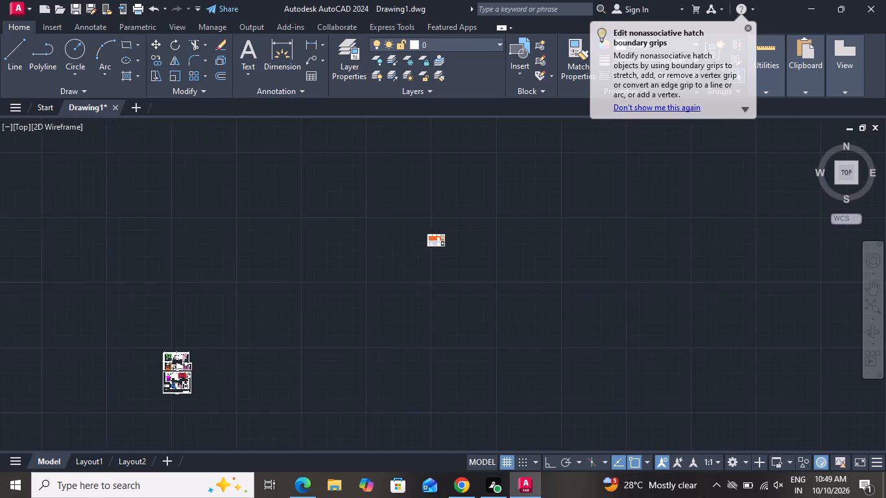
scroll(440, 239, "up", 5)
scroll(454, 244, "down", 1)
scroll(457, 237, "up", 2)
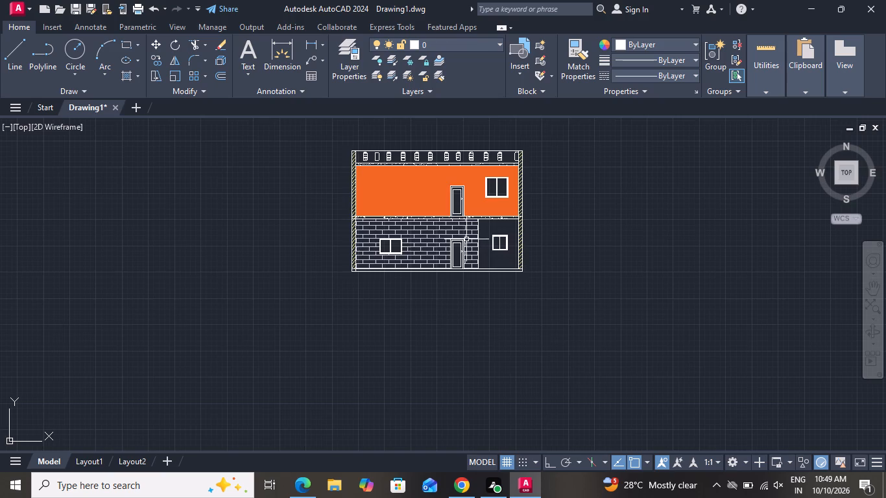
scroll(467, 240, "down", 1)
left_click_drag(522, 173, 515, 198)
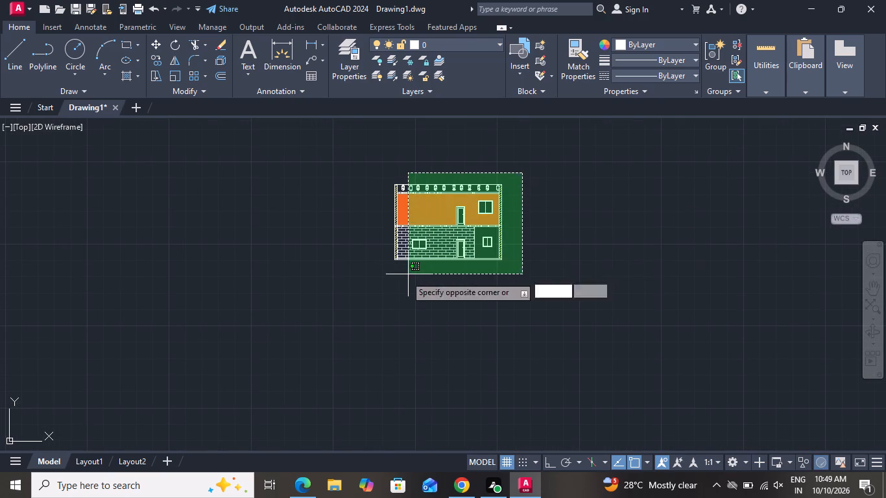
left_click(383, 283)
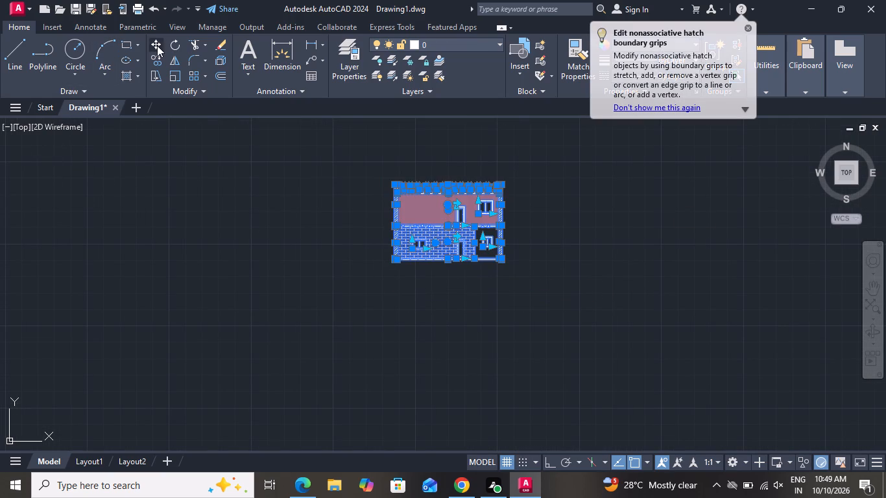
left_click(157, 45)
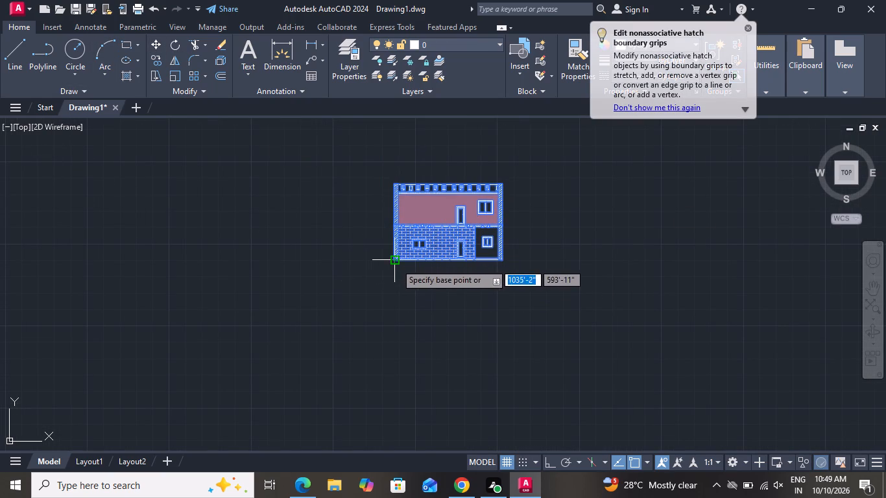
left_click(396, 263)
scroll(337, 315, "down", 5)
scroll(341, 314, "up", 1)
scroll(341, 314, "down", 1)
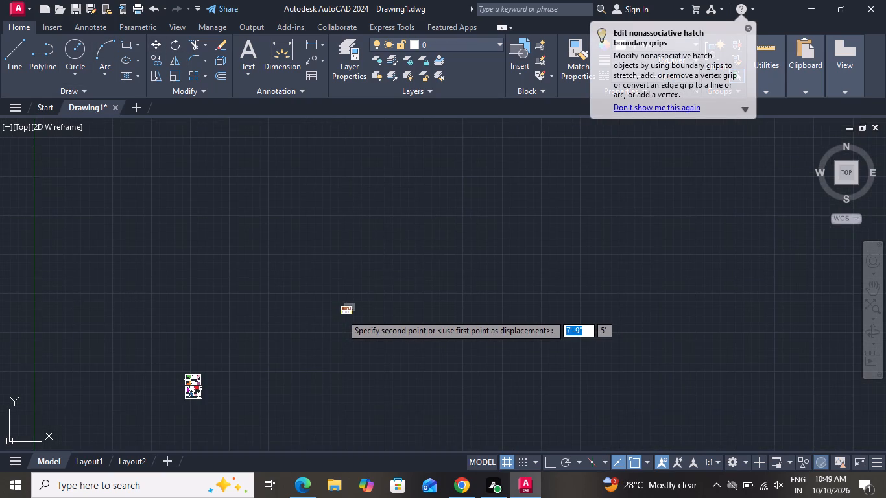
scroll(236, 334, "down", 2)
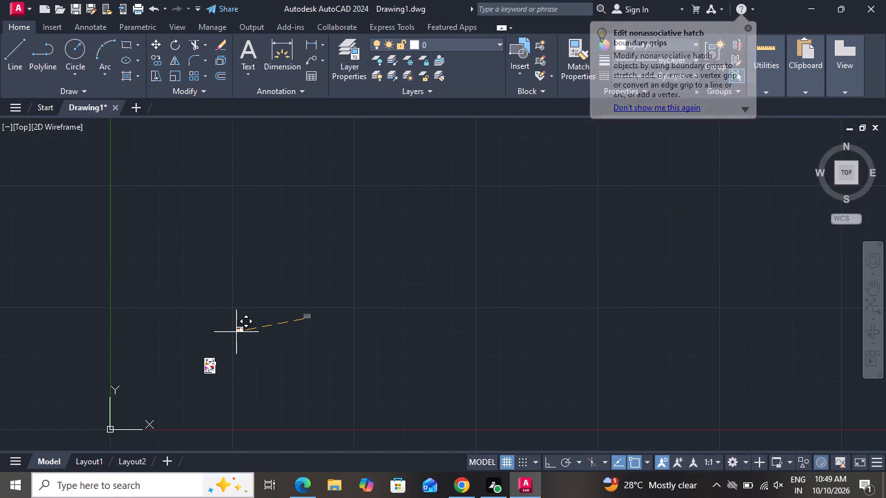
scroll(139, 449, "up", 2)
scroll(297, 252, "up", 1)
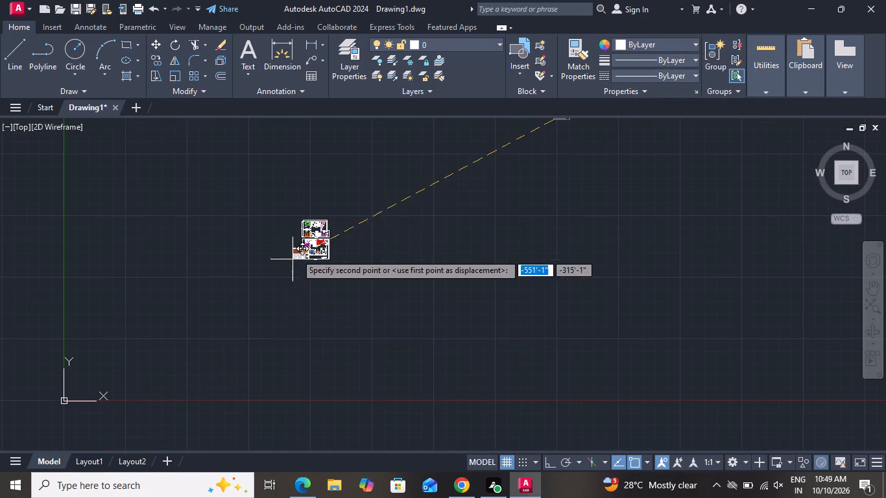
scroll(297, 252, "up", 2)
scroll(419, 212, "up", 3)
scroll(419, 219, "down", 1)
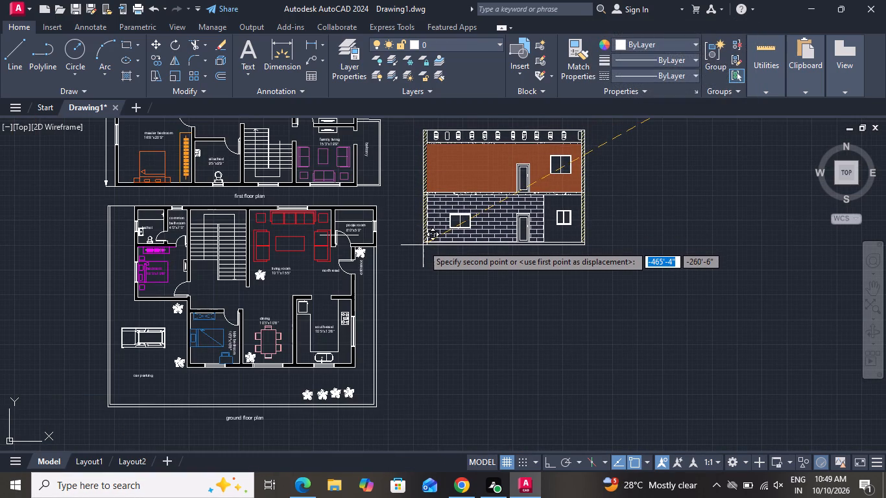
scroll(427, 245, "down", 2)
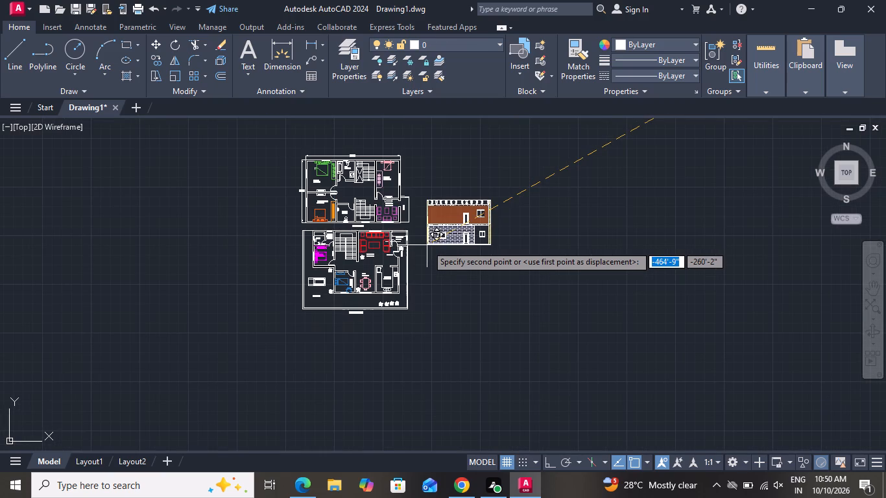
scroll(427, 245, "down", 1)
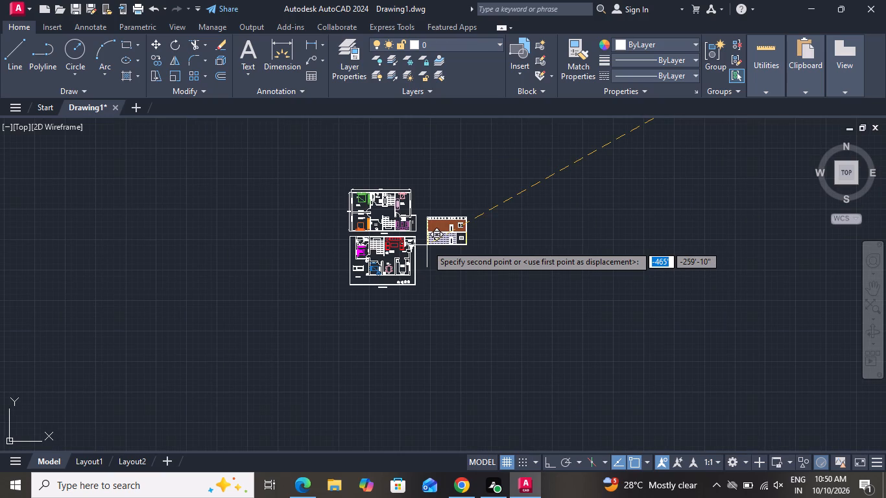
left_click(427, 245)
right_click(433, 245)
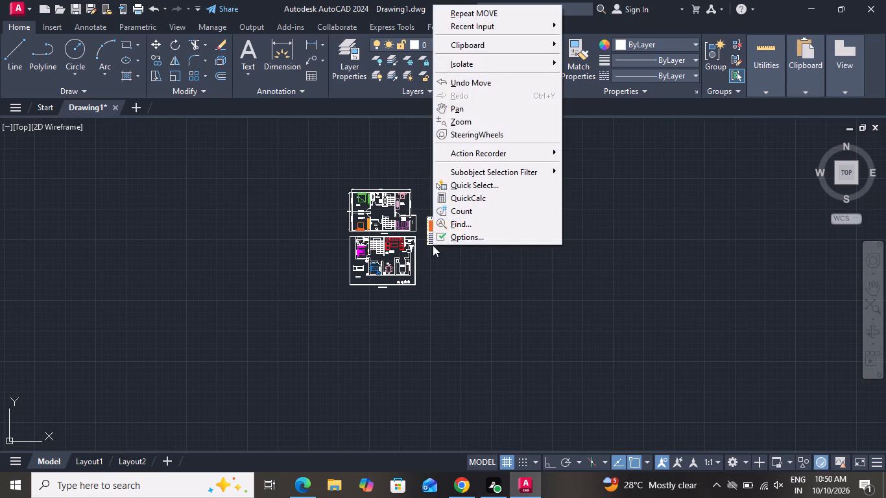
left_click(433, 245)
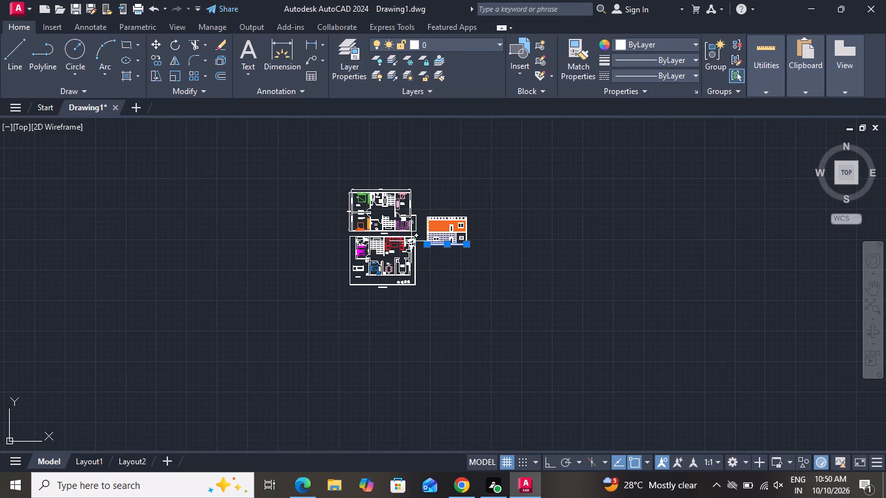
Examine the elevation in its new place beside the ground and first floor plans.
scroll(363, 220, "up", 1)
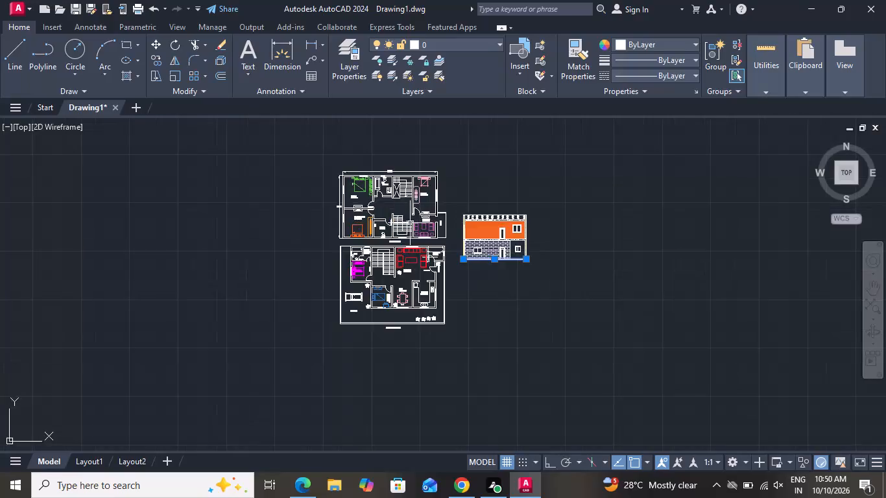
scroll(422, 224, "up", 3)
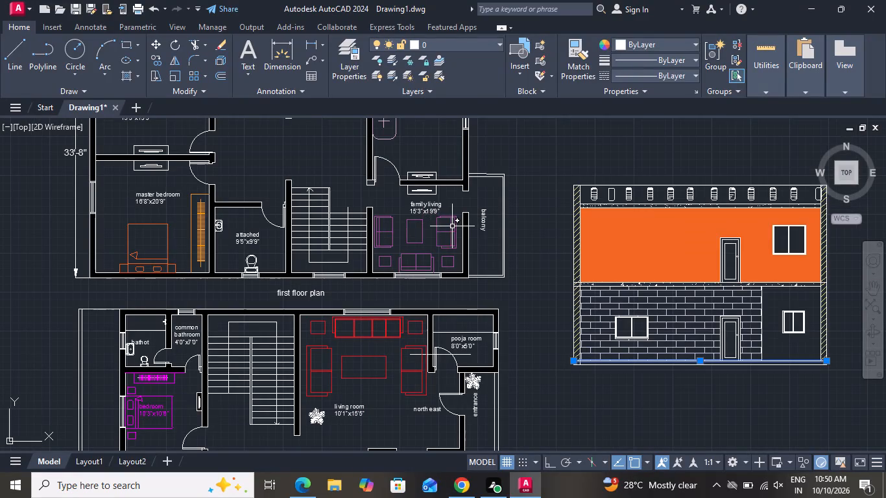
scroll(453, 228, "down", 2)
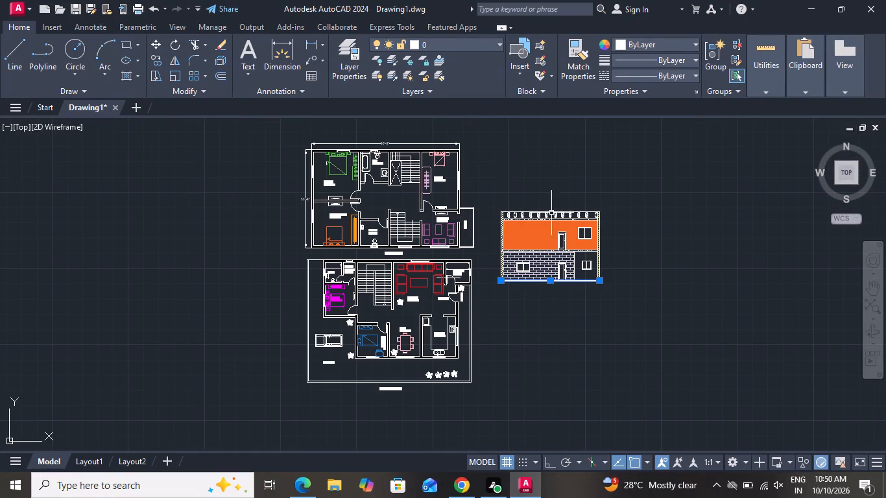
scroll(569, 210, "up", 2)
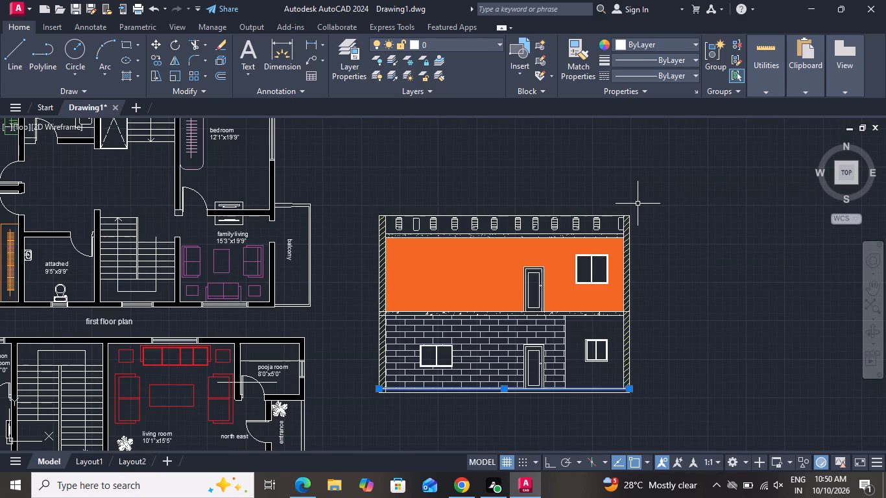
key("Escape")
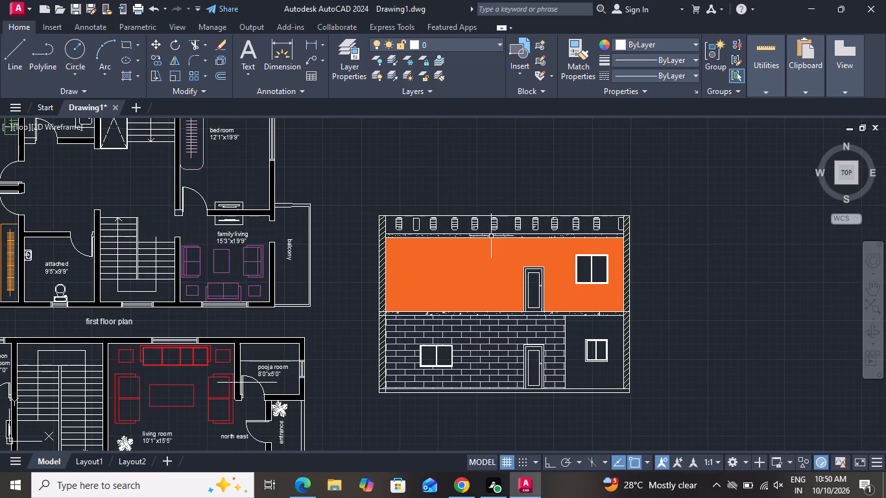
scroll(477, 241, "down", 2)
scroll(549, 234, "up", 1)
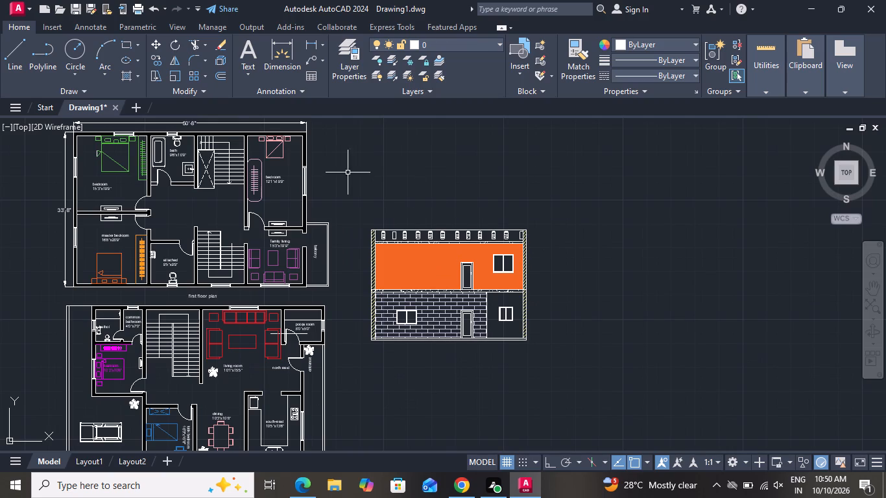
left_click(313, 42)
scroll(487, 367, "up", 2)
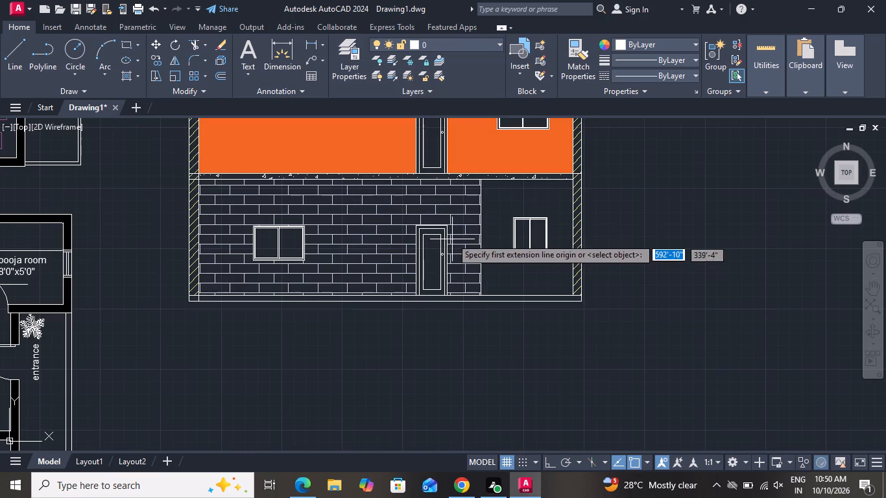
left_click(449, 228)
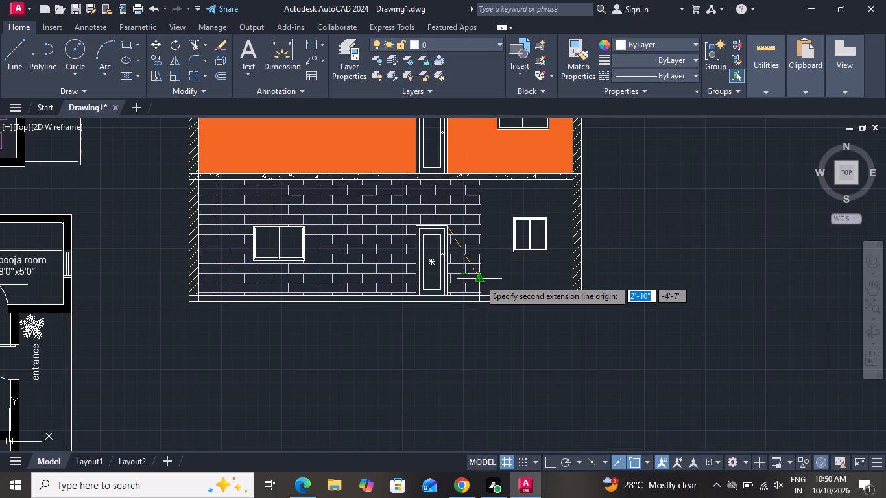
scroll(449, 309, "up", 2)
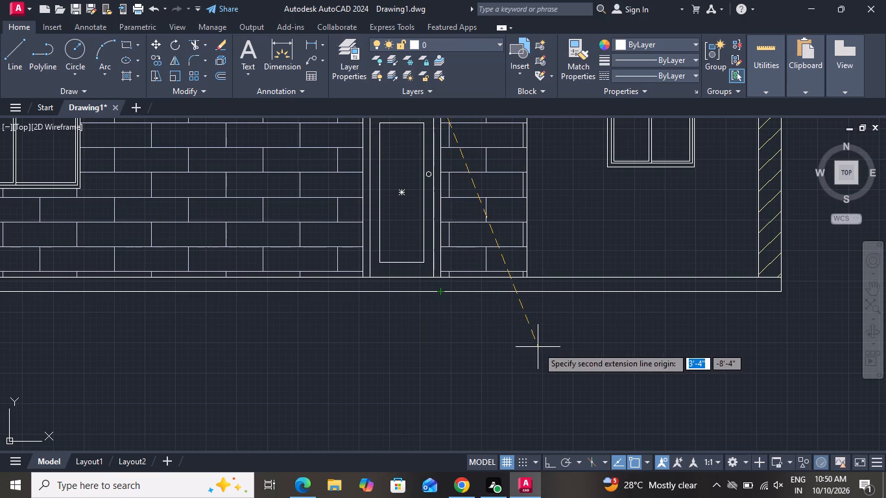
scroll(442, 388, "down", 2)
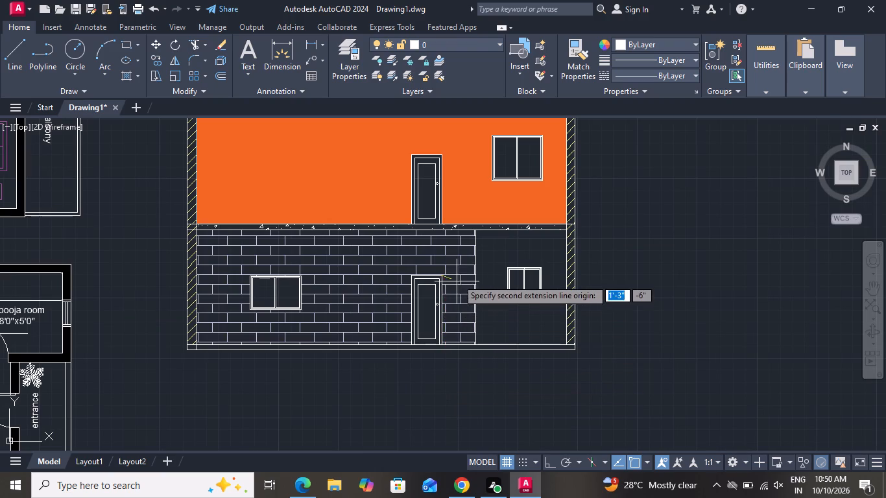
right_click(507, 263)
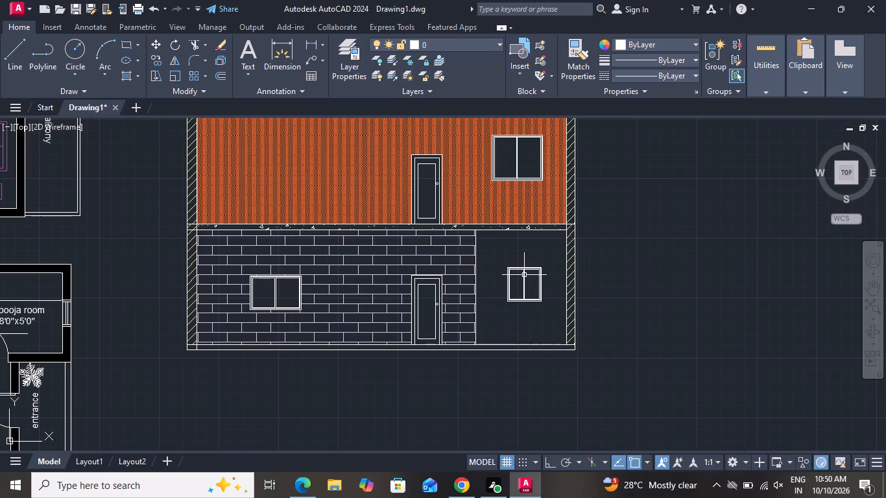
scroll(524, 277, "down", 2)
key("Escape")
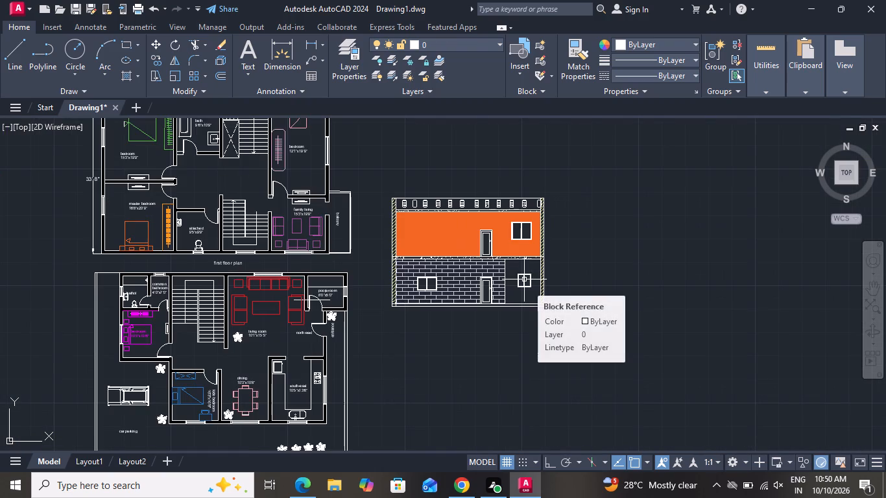
Review the relocated elevation up close and together with both floor plans.
scroll(532, 292, "down", 2)
scroll(515, 262, "up", 1)
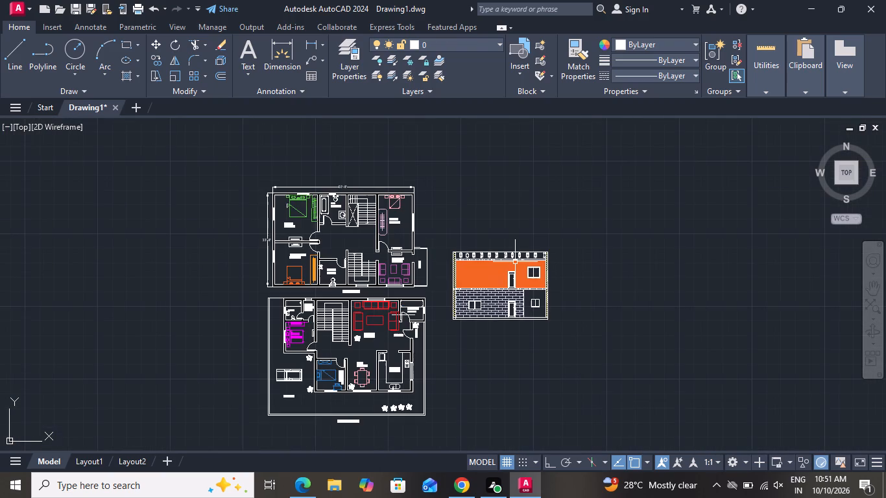
scroll(516, 262, "up", 2)
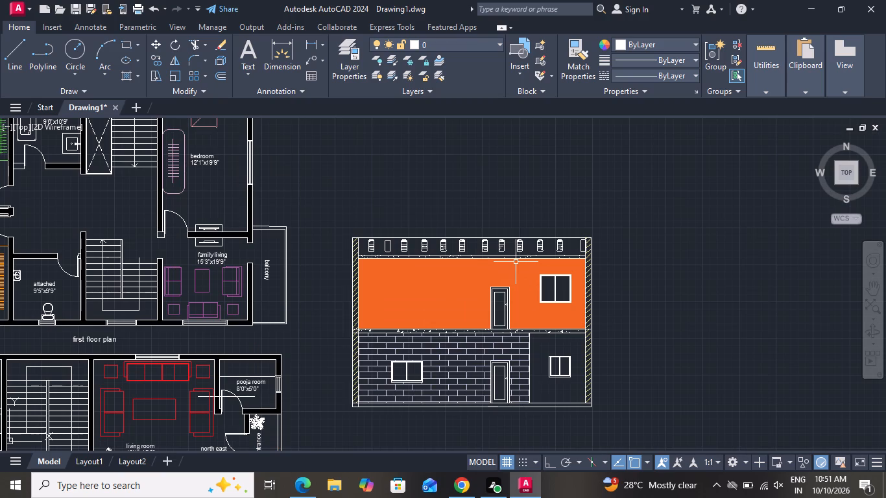
scroll(431, 300, "down", 2)
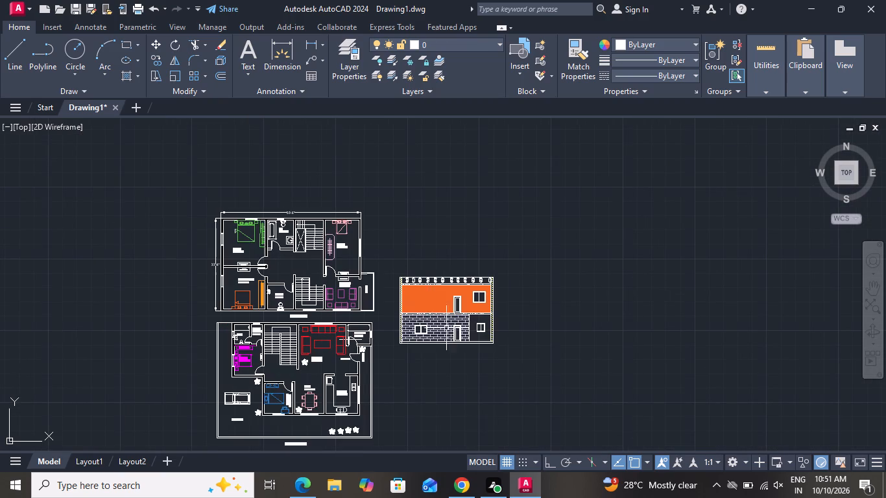
scroll(450, 328, "up", 2)
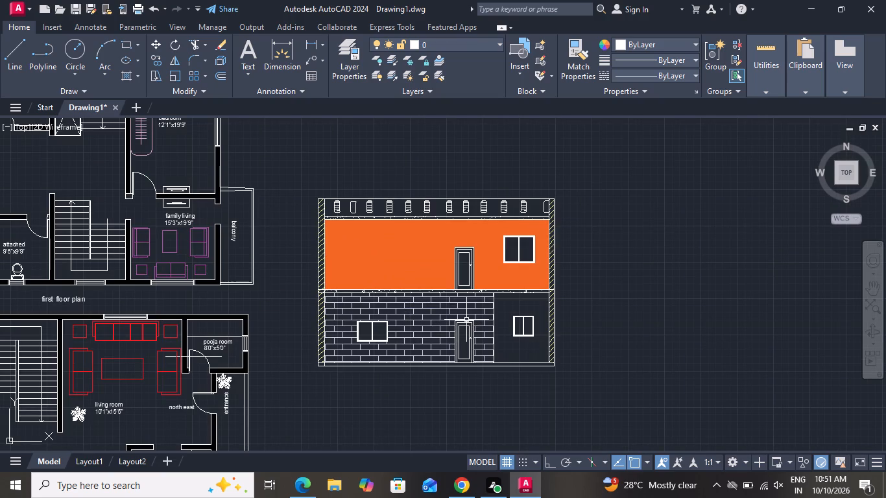
scroll(496, 318, "down", 1)
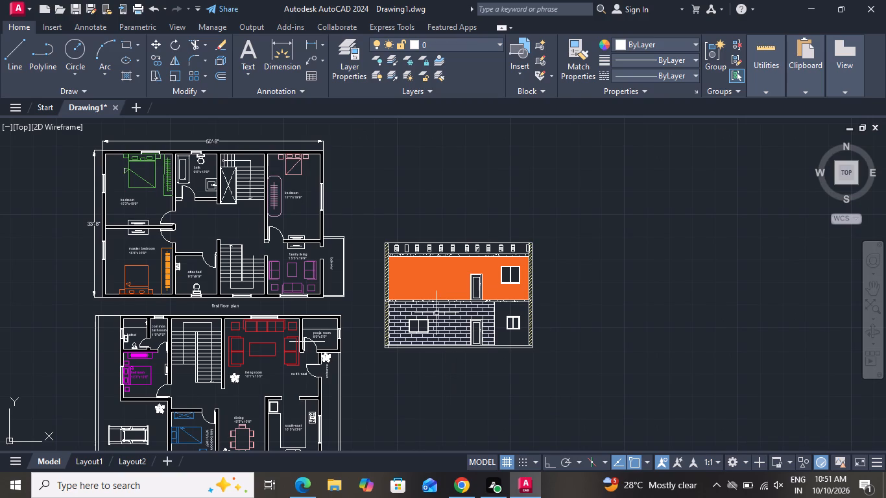
scroll(442, 309, "down", 1)
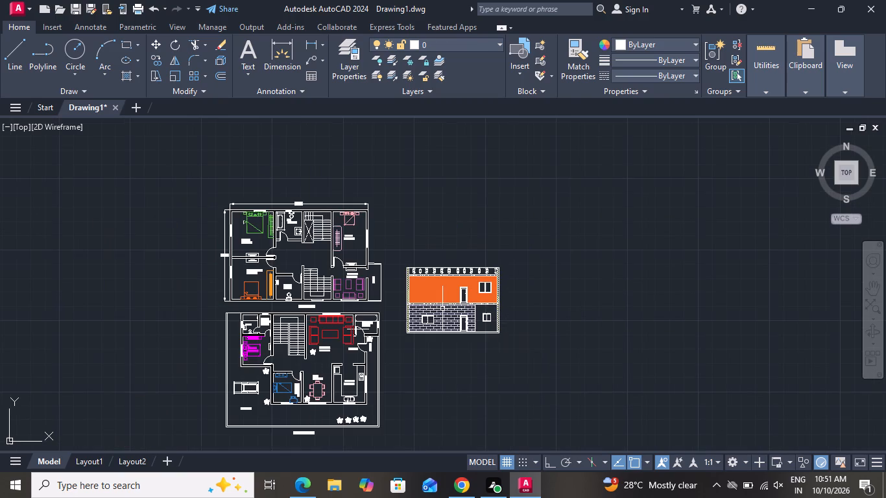
scroll(342, 235, "down", 2)
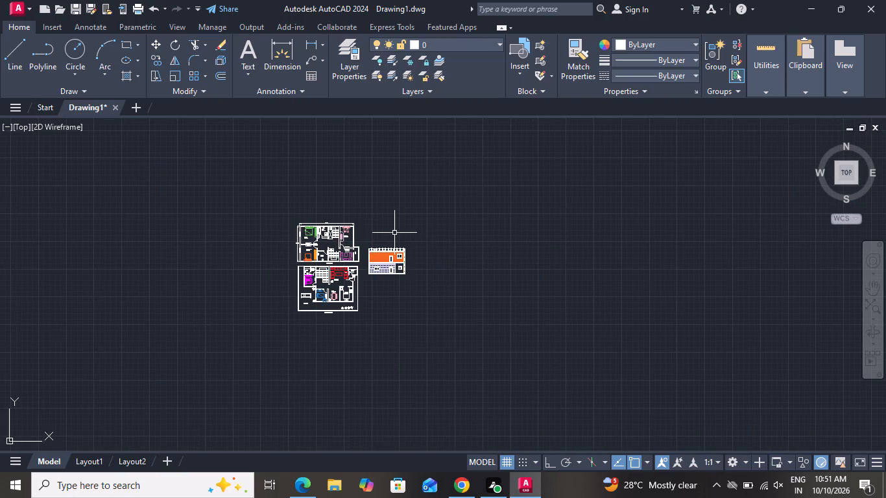
Save the drawing as Drawing15 in the intership\30X40 folder on the C: drive.
key("ctrl+s")
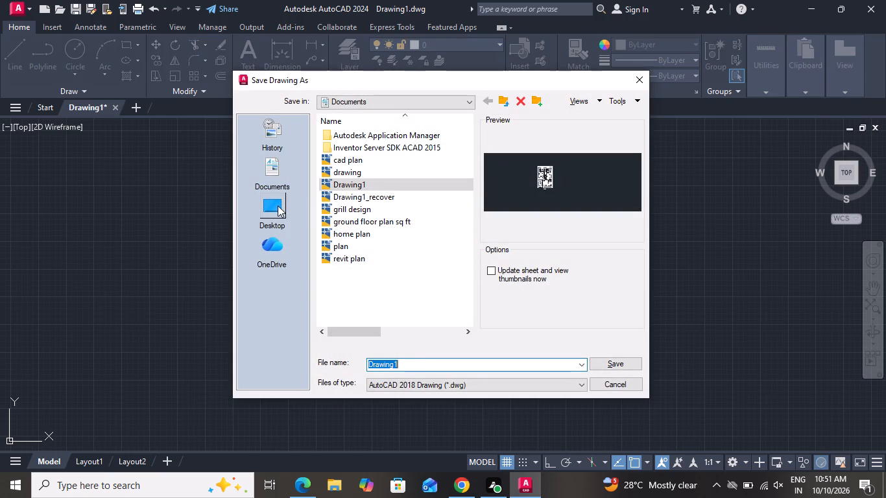
double_click(278, 206)
double_click(342, 161)
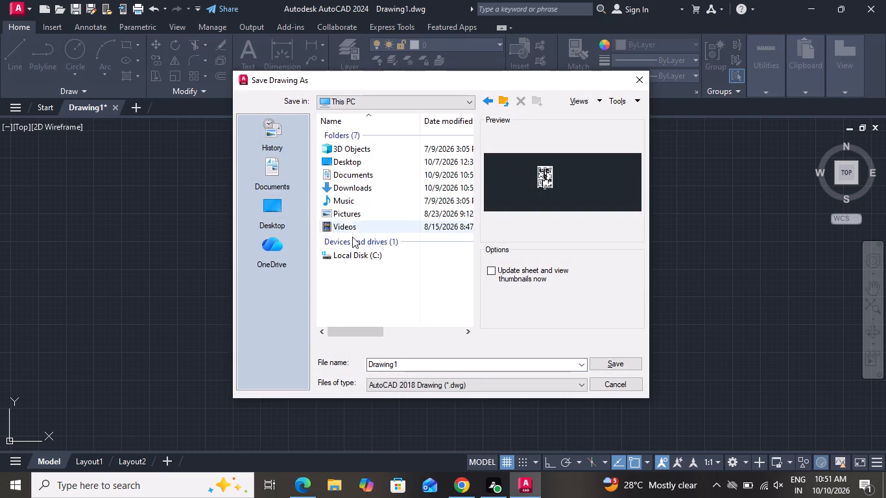
double_click(352, 254)
double_click(354, 180)
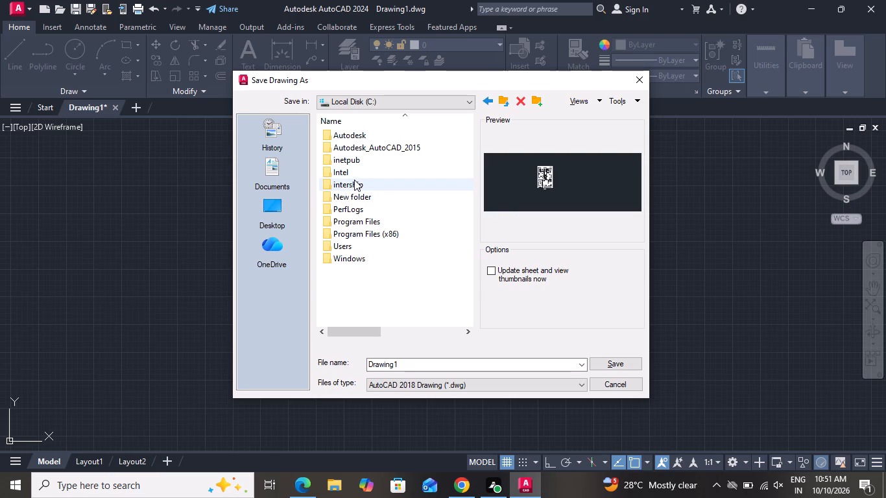
double_click(356, 132)
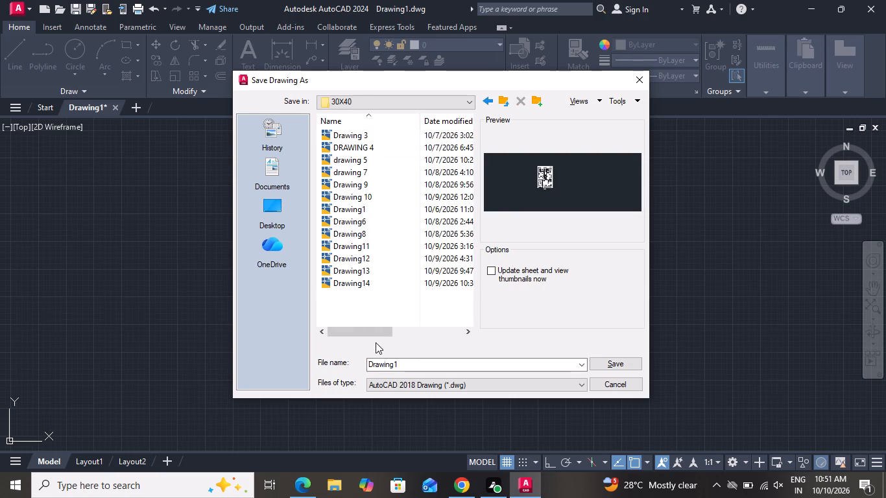
left_click(403, 362)
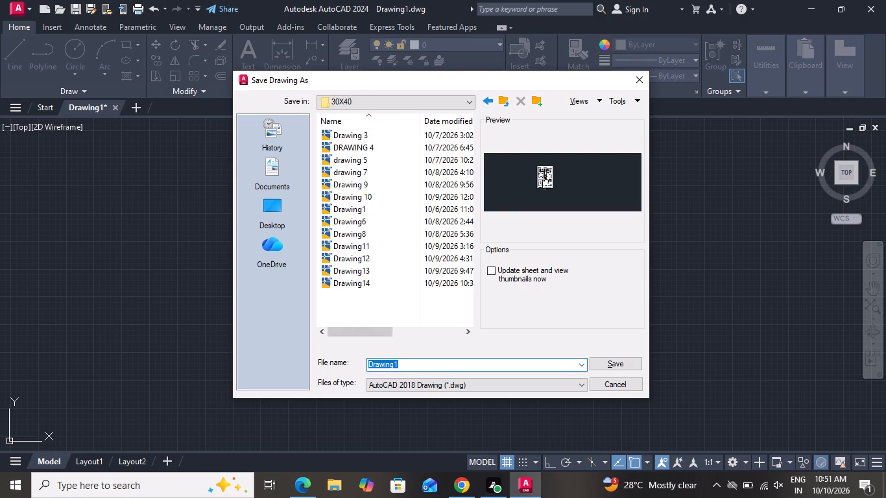
left_click(415, 366)
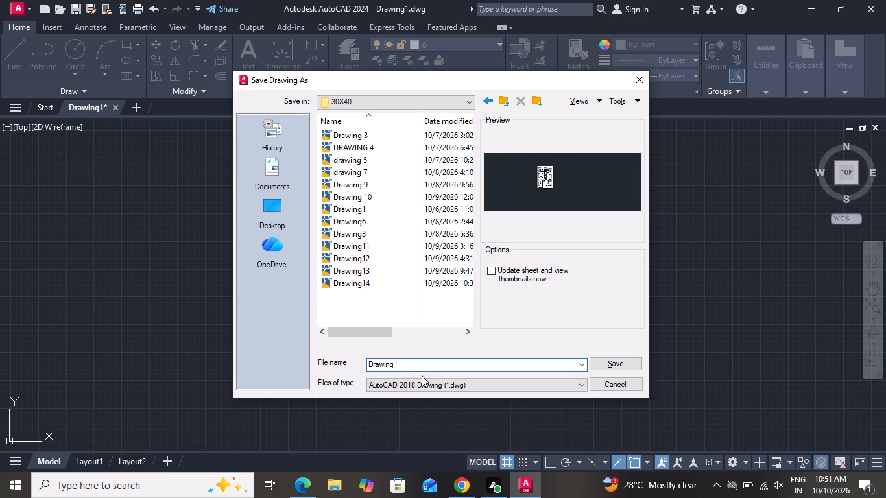
key("5")
left_click(610, 365)
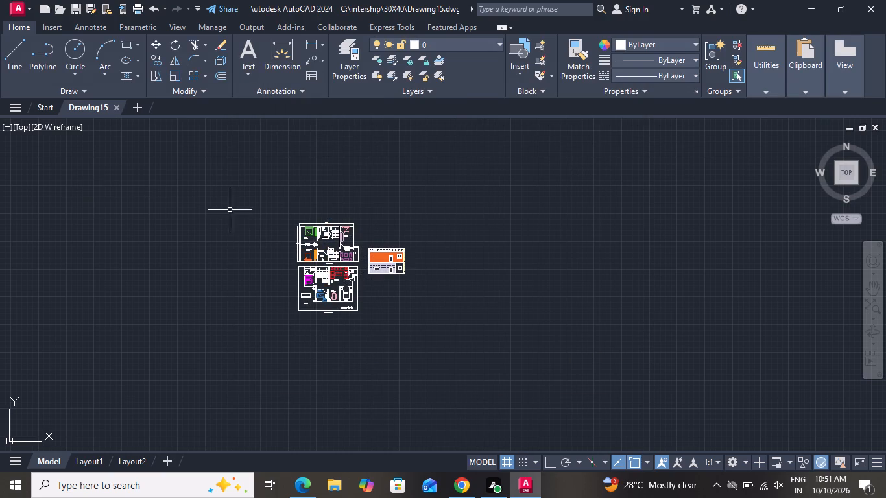
Inspect the first floor plan, the ground floor plan and the elevation for completeness and layout.
scroll(260, 215, "up", 1)
scroll(328, 226, "up", 1)
scroll(331, 278, "up", 3)
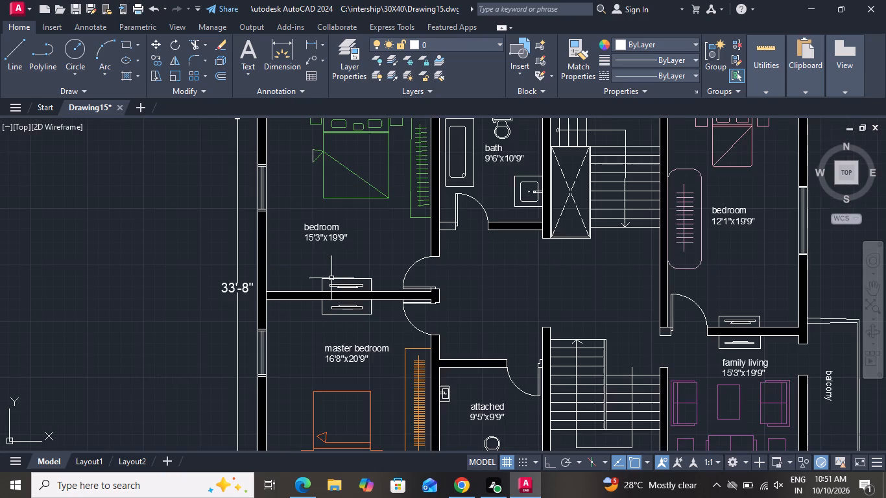
scroll(331, 278, "down", 4)
scroll(352, 329, "up", 3)
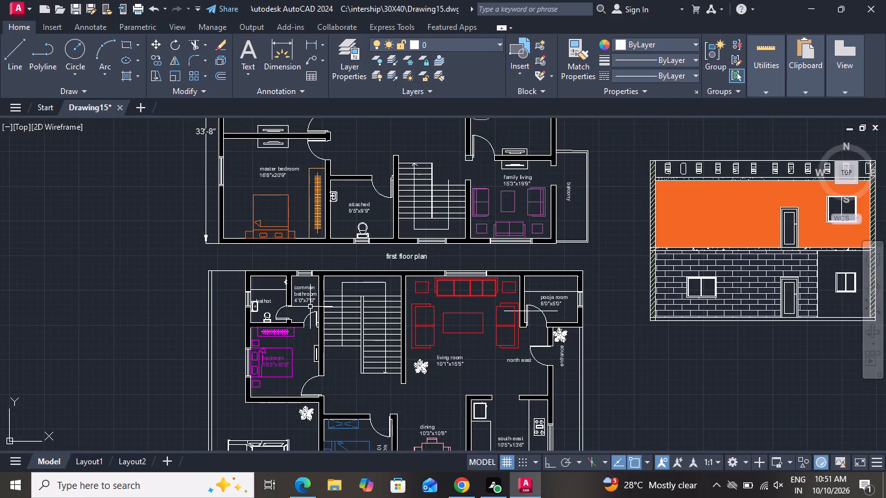
scroll(309, 307, "down", 2)
scroll(448, 284, "up", 1)
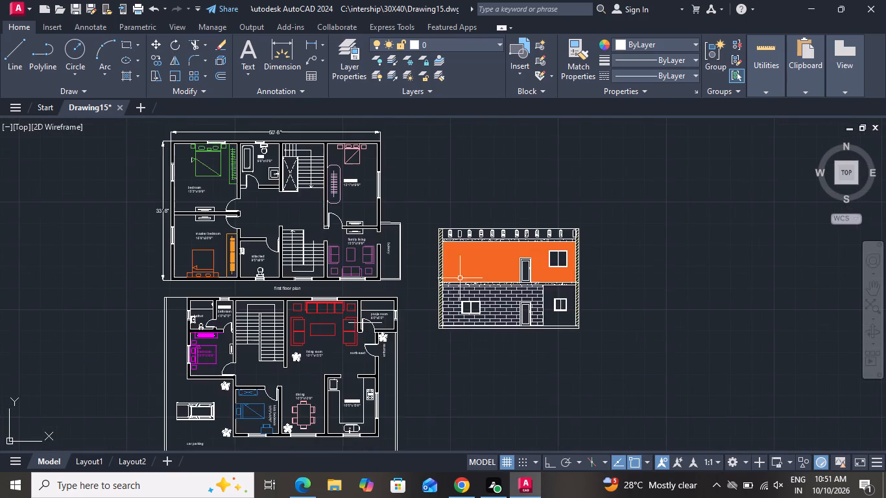
scroll(479, 277, "up", 1)
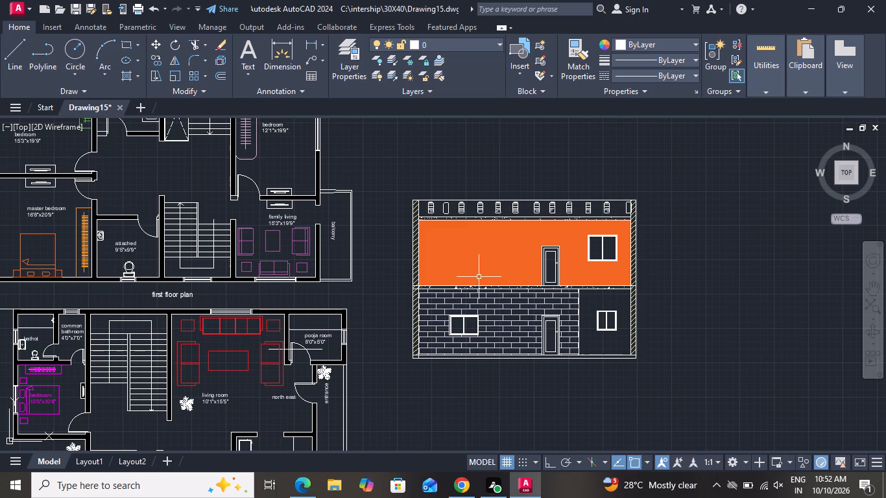
scroll(277, 235, "down", 1)
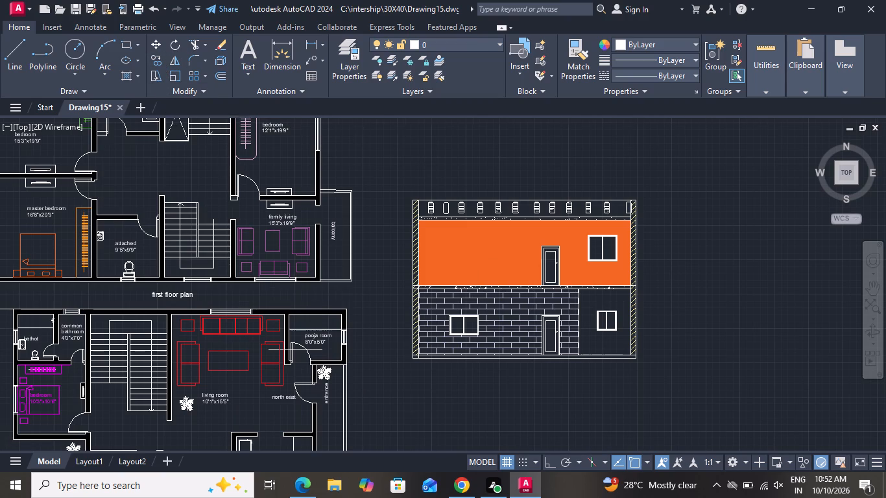
scroll(279, 238, "down", 1)
scroll(236, 373, "up", 1)
scroll(236, 376, "down", 1)
Copy the "ground floor plan" label about 55' right and 33' up, centred just below the elevation.
left_click(235, 383)
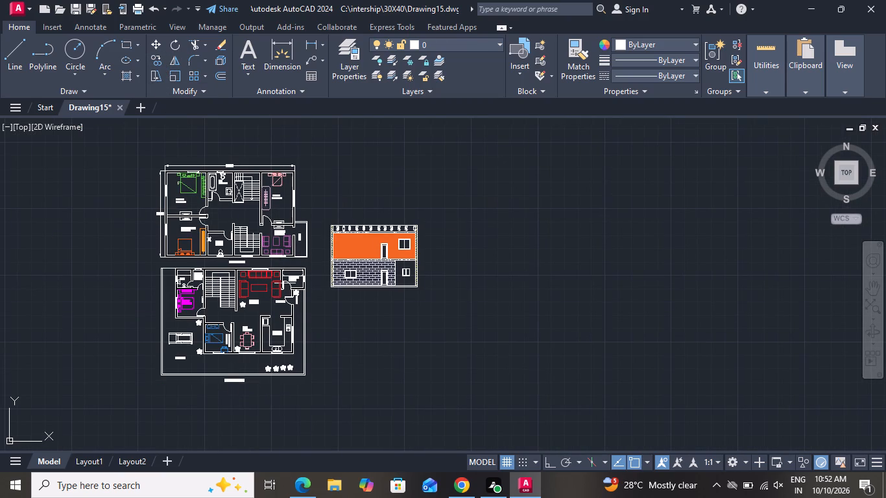
left_click(153, 56)
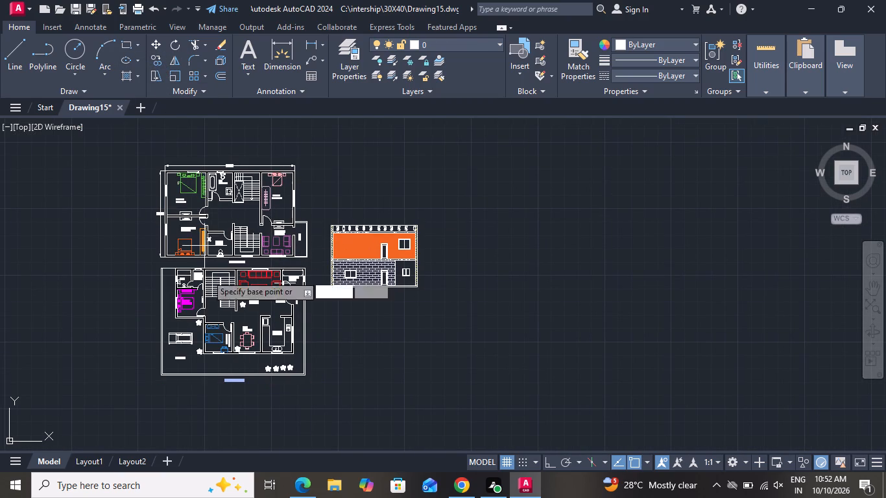
left_click(222, 375)
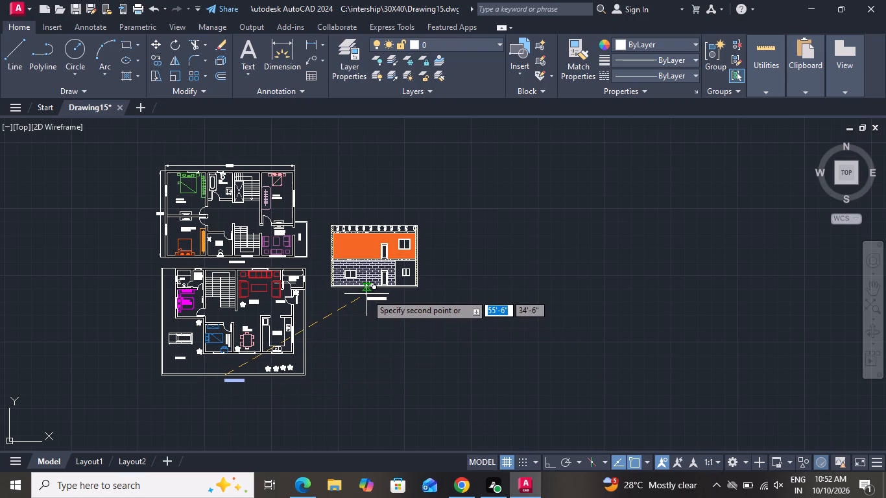
left_click(366, 292)
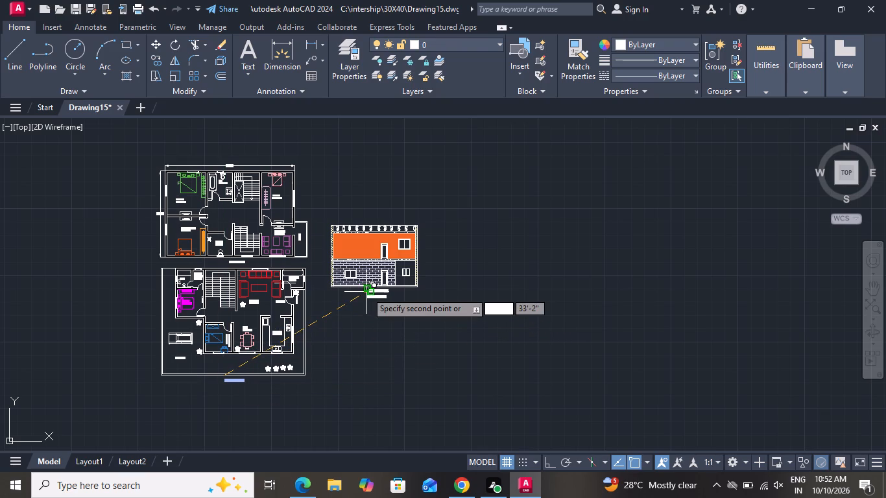
scroll(371, 292, "up", 2)
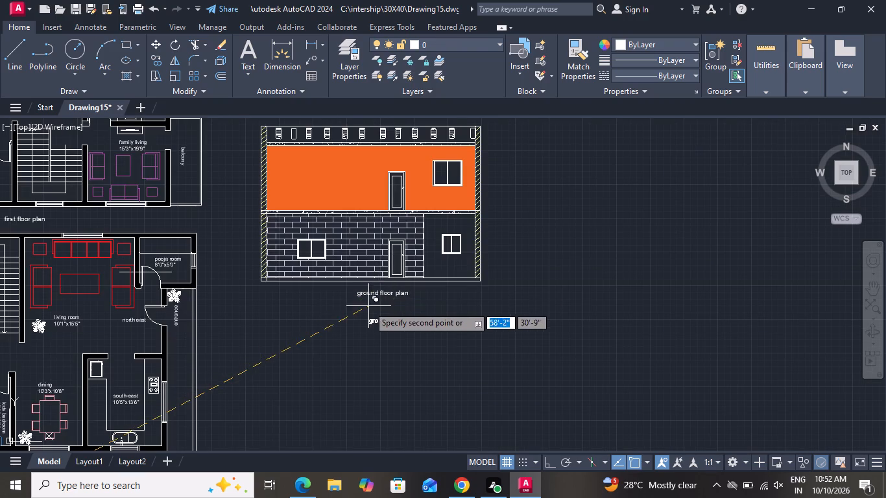
right_click(365, 310)
left_click(376, 158)
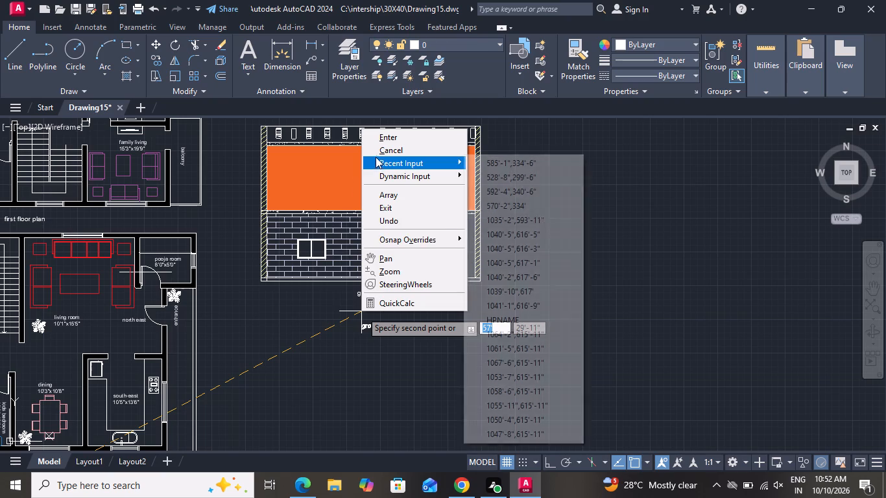
left_click(377, 148)
Change the copied label below the elevation to read "front elevation".
scroll(365, 285, "up", 5)
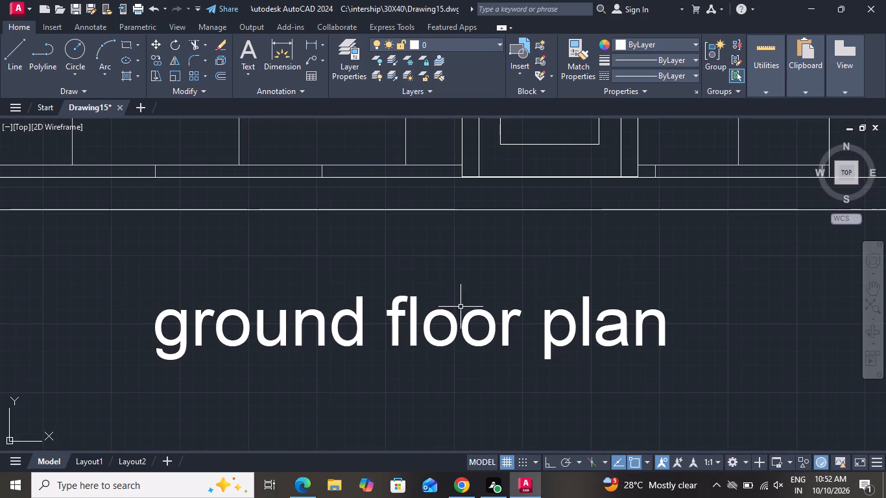
double_click(665, 326)
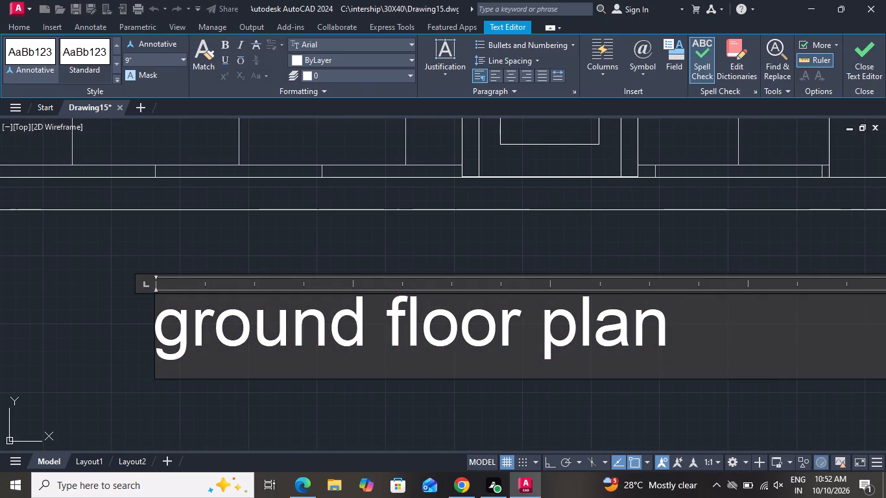
key("BackSpace")
key("BackSpace")
key("BackSpace")
key("BackSpace")
key("BackSpace")
key("BackSpace")
key("BackSpace")
key("BackSpace")
key("BackSpace")
key("BackSpace")
key("BackSpace")
key("BackSpace")
key("BackSpace")
key("BackSpace")
key("BackSpace")
key("BackSpace")
key("BackSpace")
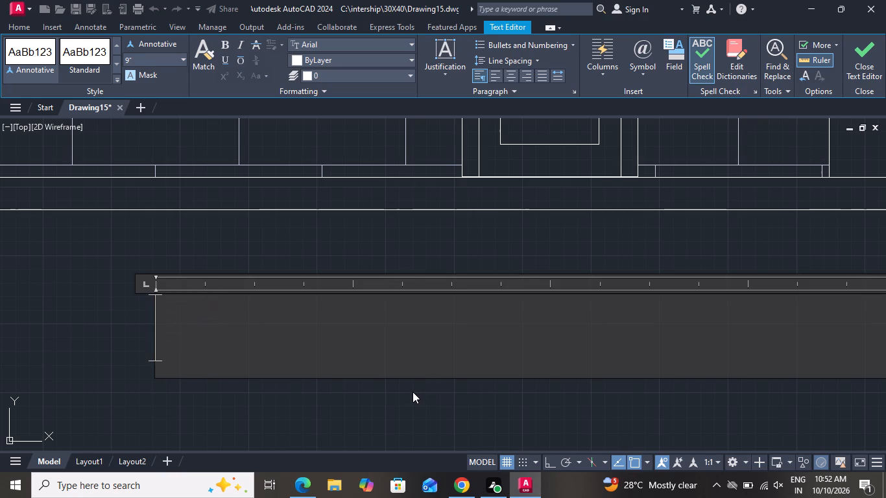
type("fron")
key("t")
key("space")
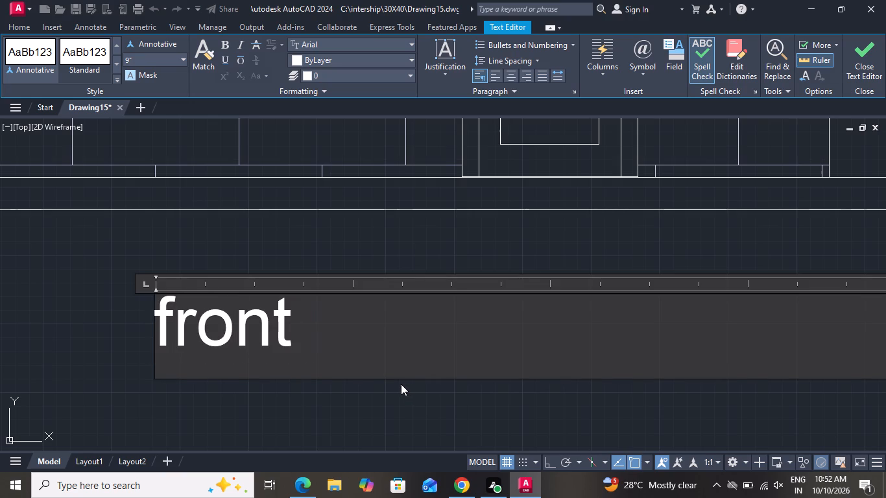
key("e")
key("l")
type("ev")
type("at")
type("io")
key("n")
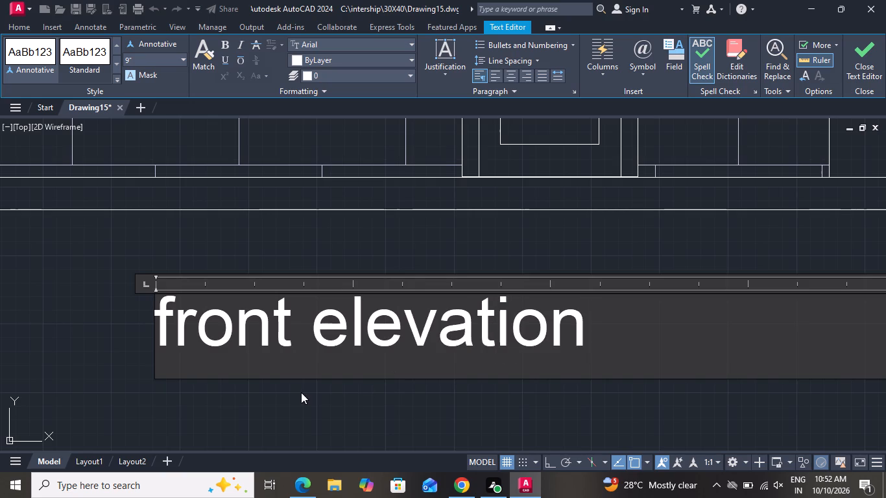
left_click(307, 392)
Hatch the thin base strip along the bottom of the front elevation with the AR-CONC pattern at scale 7.
scroll(228, 367, "down", 3)
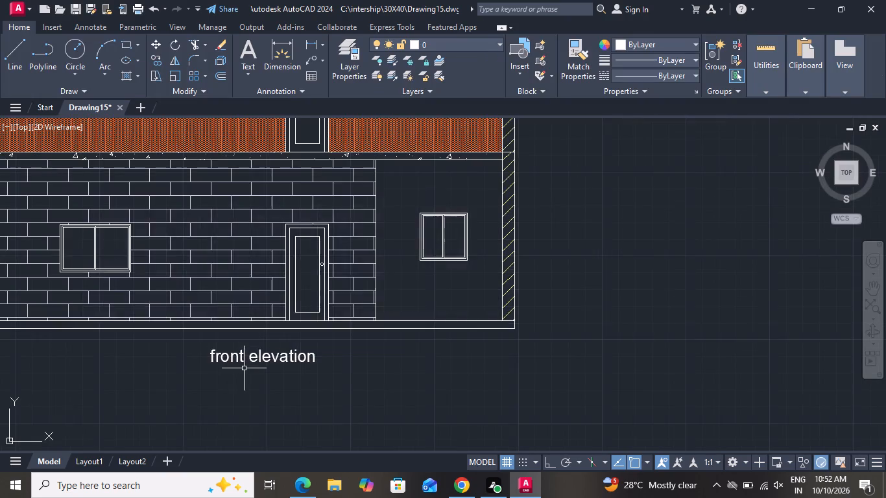
scroll(254, 372, "up", 1)
scroll(260, 372, "down", 3)
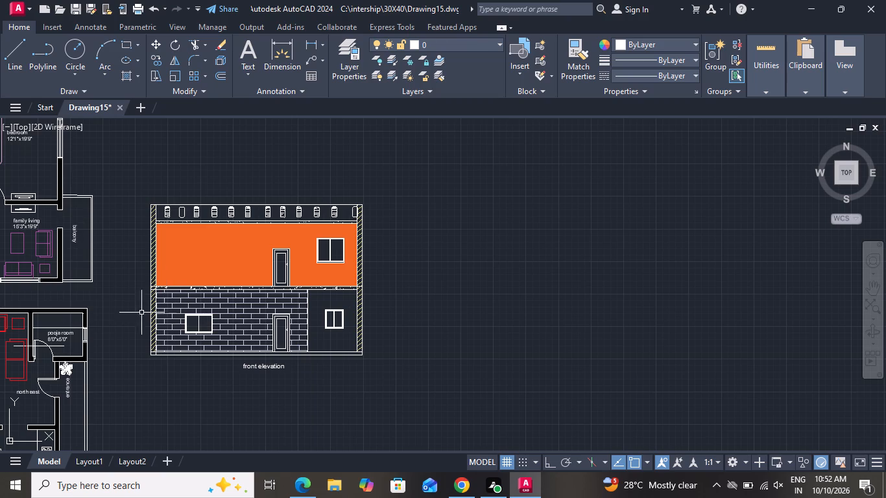
left_click(127, 77)
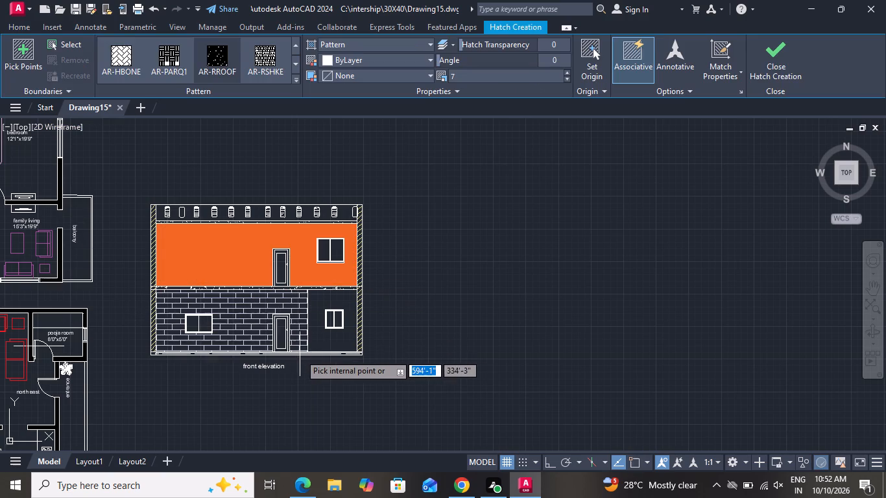
scroll(309, 354, "up", 4)
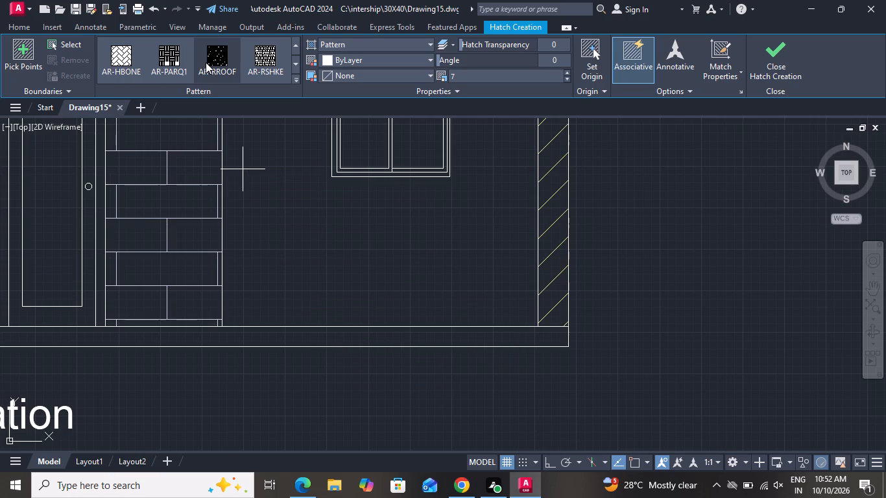
scroll(207, 61, "down", 2)
scroll(210, 62, "up", 1)
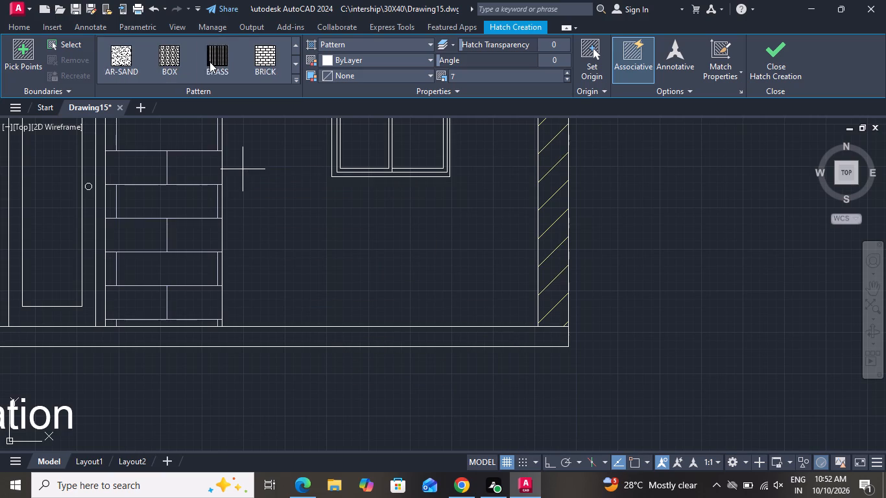
scroll(210, 62, "up", 2)
left_click(263, 57)
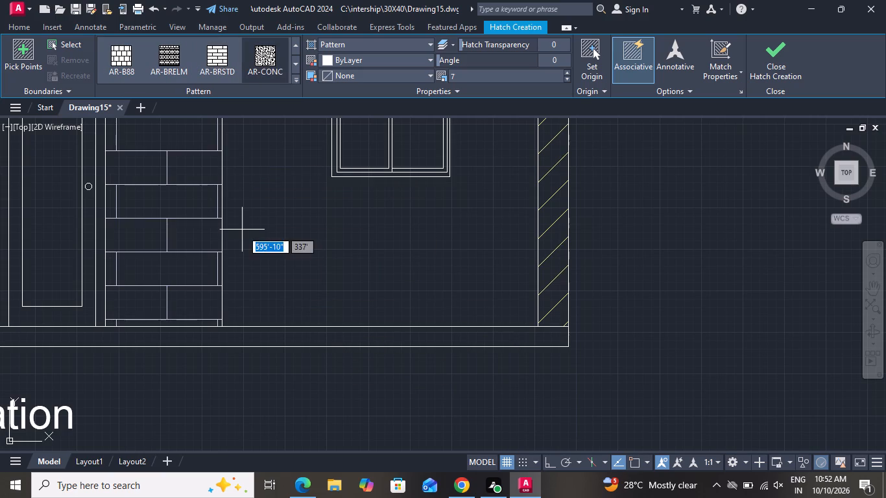
left_click(262, 335)
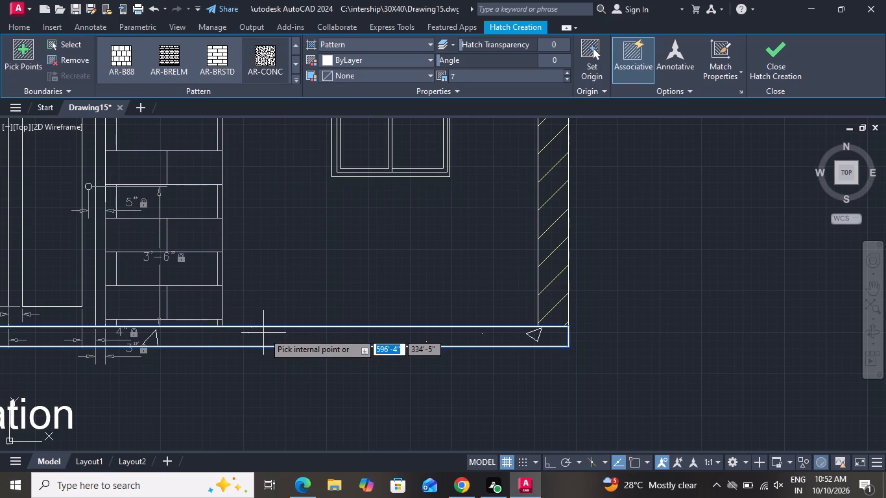
scroll(290, 330, "down", 2)
key("Escape")
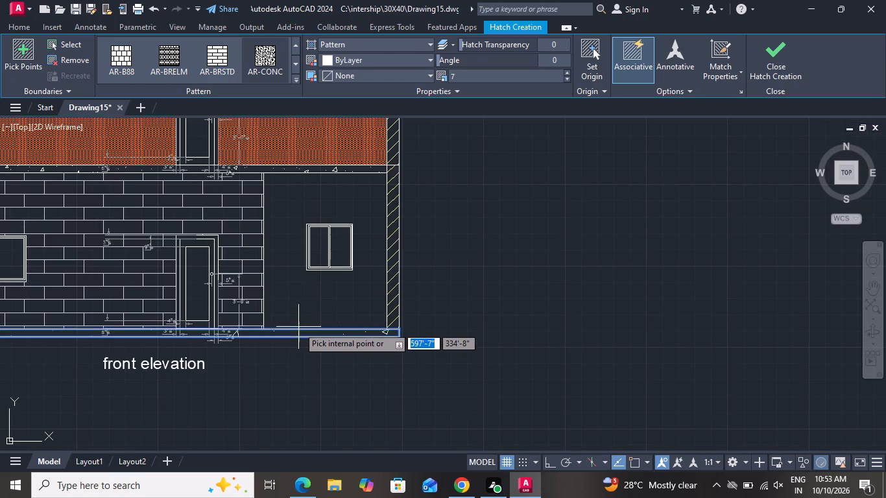
Adjust the pattern scale of the concrete hatch in the elevation's base strip.
scroll(302, 328, "down", 2)
scroll(265, 335, "up", 4)
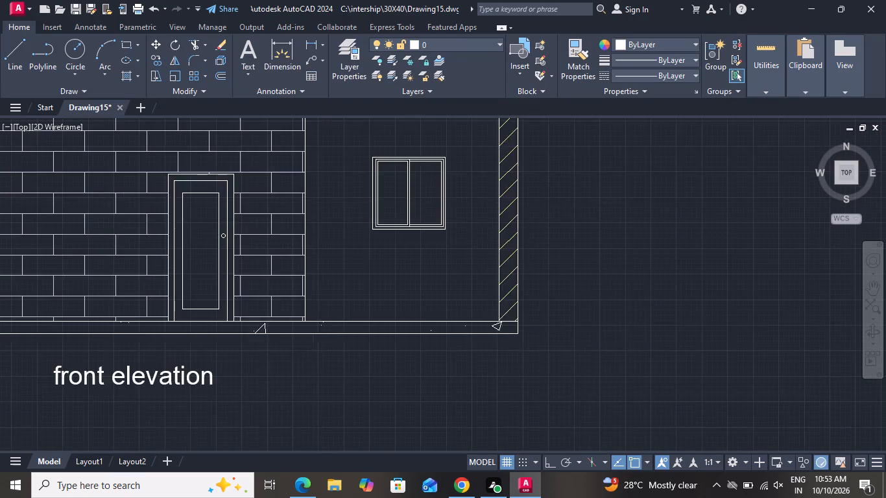
scroll(314, 327, "up", 1)
left_click(186, 332)
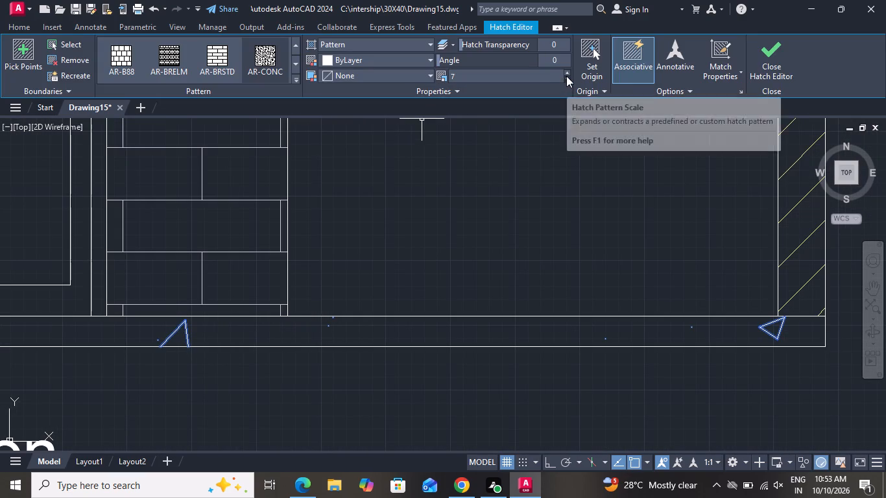
left_click(566, 76)
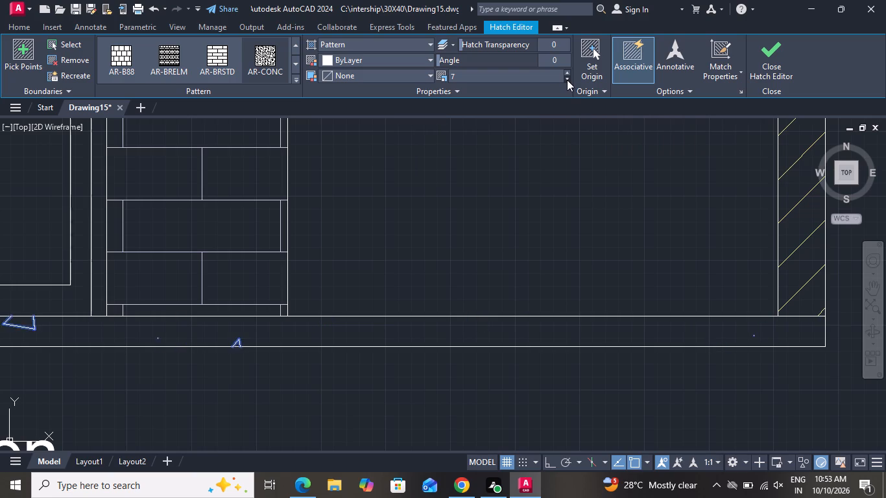
left_click(567, 80)
double_click(567, 80)
Examine the hatched base strip, the whole front elevation and its placement beside the two floor plans.
scroll(539, 244, "down", 2)
scroll(533, 257, "up", 1)
scroll(533, 278, "down", 3)
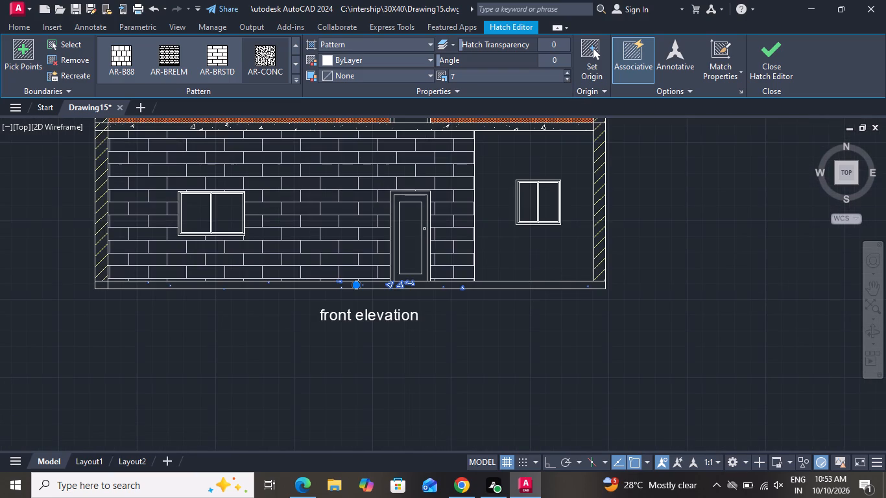
scroll(547, 261, "down", 1)
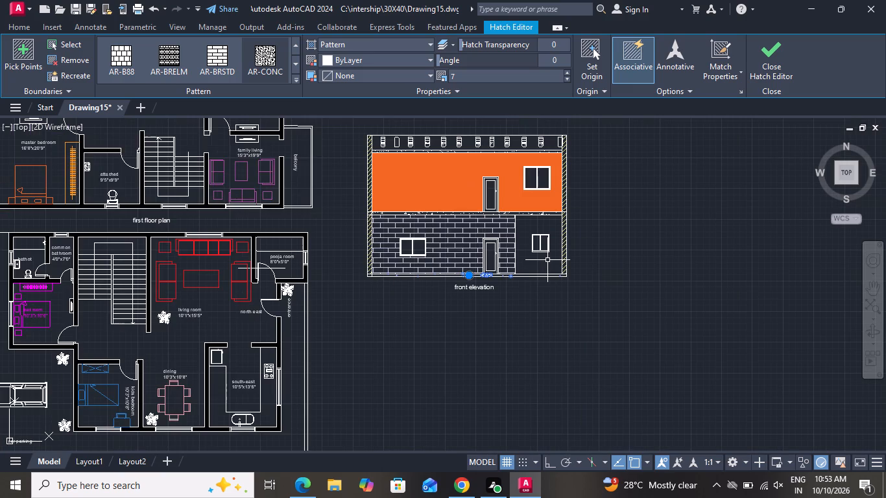
scroll(554, 252, "down", 2)
scroll(562, 216, "up", 1)
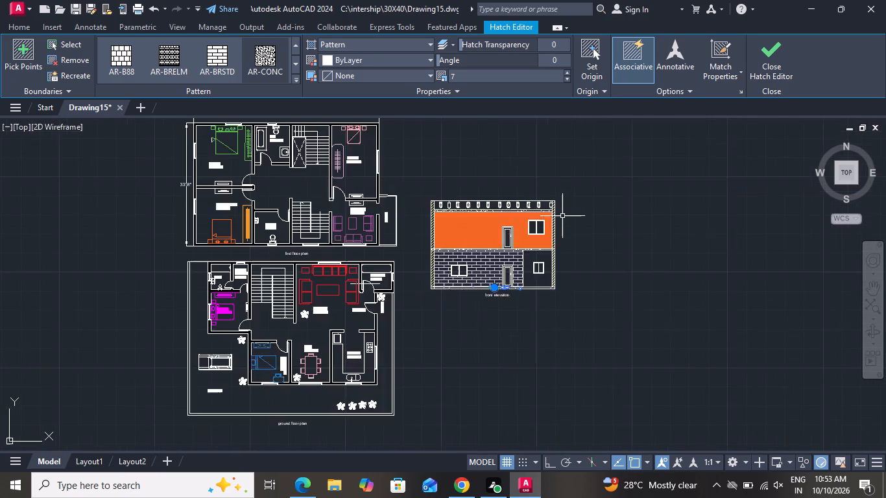
scroll(562, 216, "up", 2)
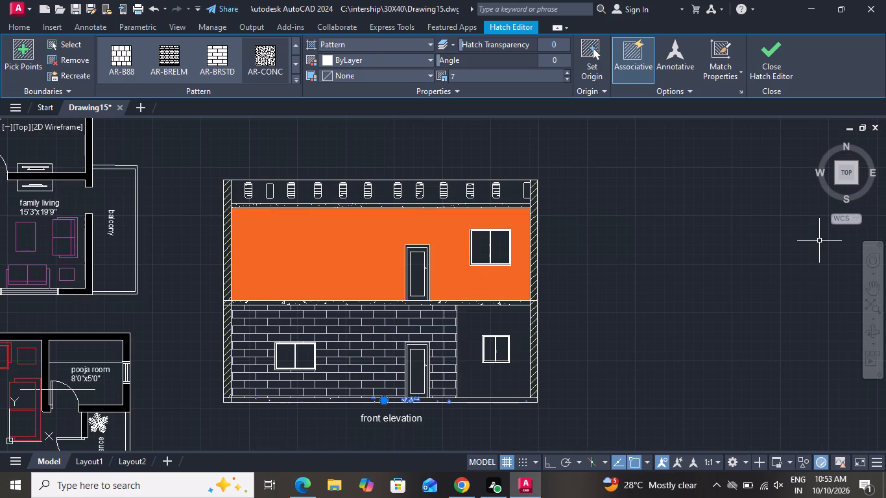
scroll(166, 329, "down", 4)
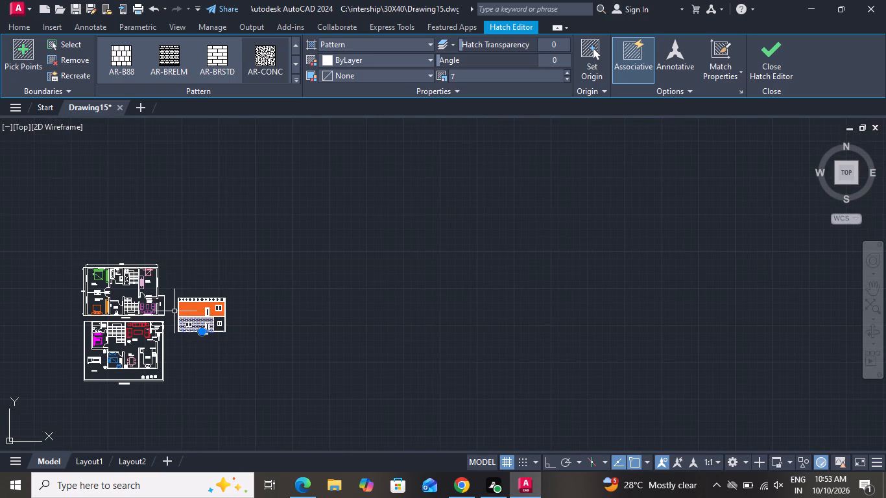
Turn off log file recording with the LOGFILEOFF command.
type("lo")
key("f")
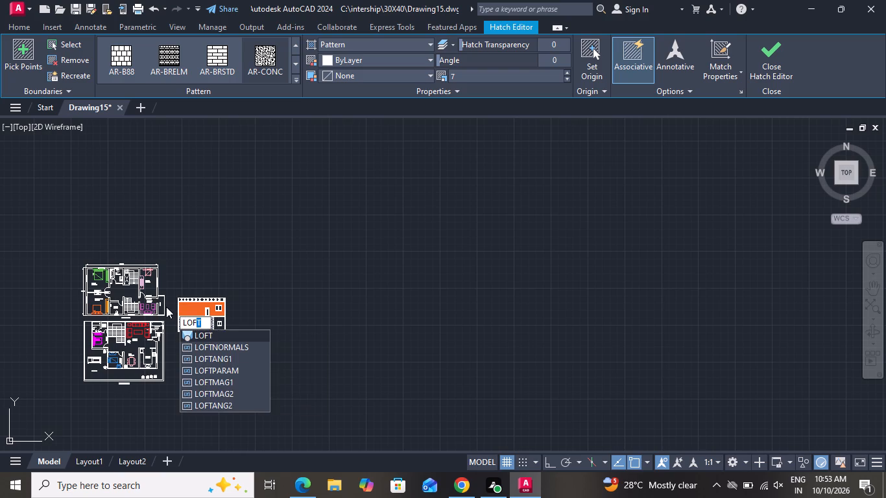
key("BackSpace")
key("BackSpace")
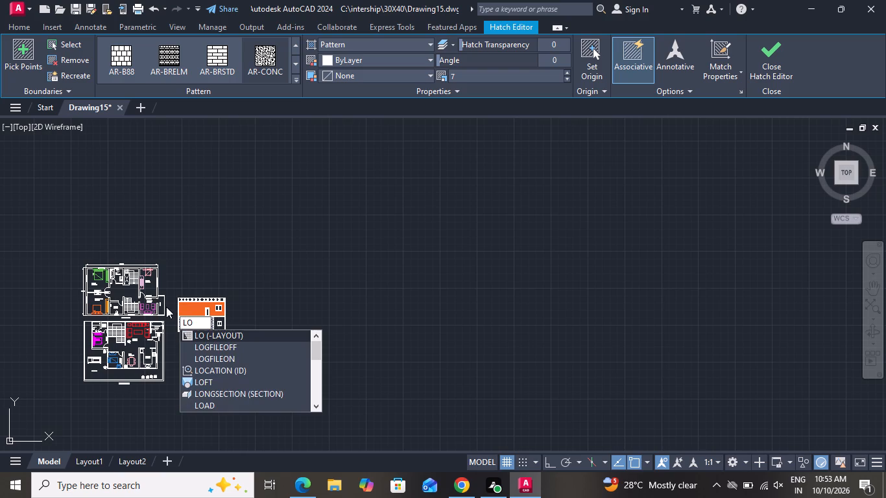
key("g")
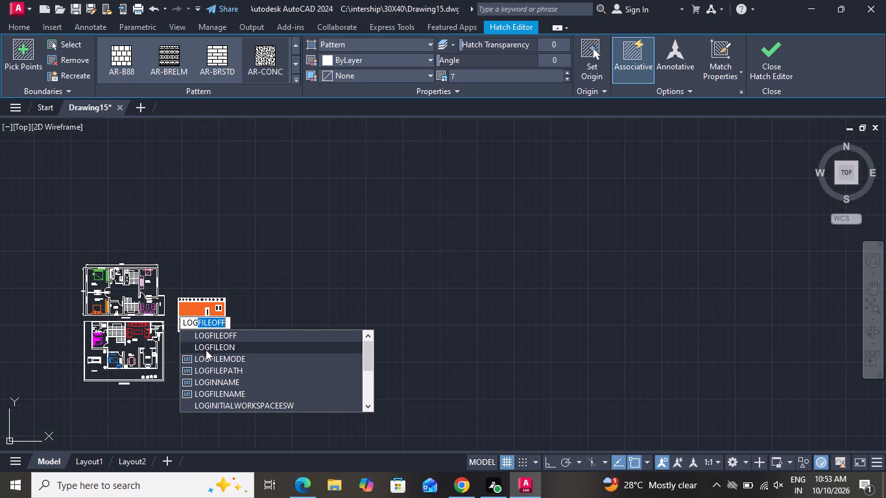
left_click(213, 337)
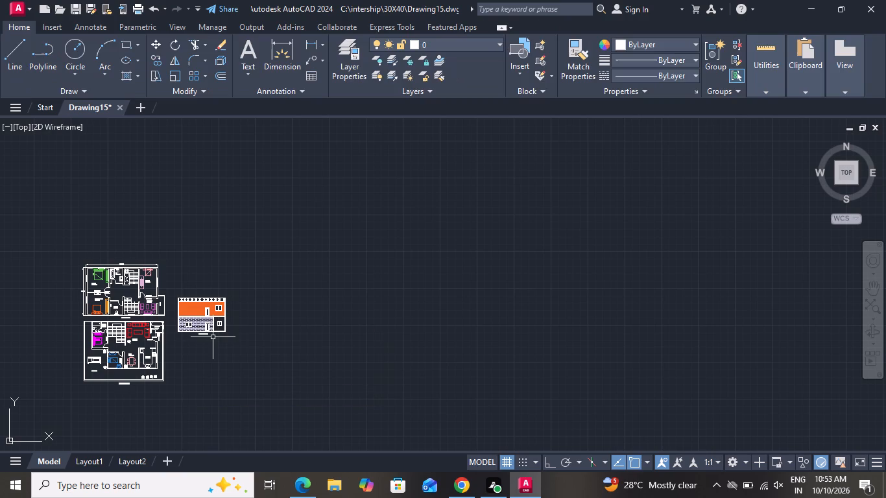
Start plotting the model with the previous plot's page setup, using Microsoft Print to PDF on A4 paper.
key("ctrl+p")
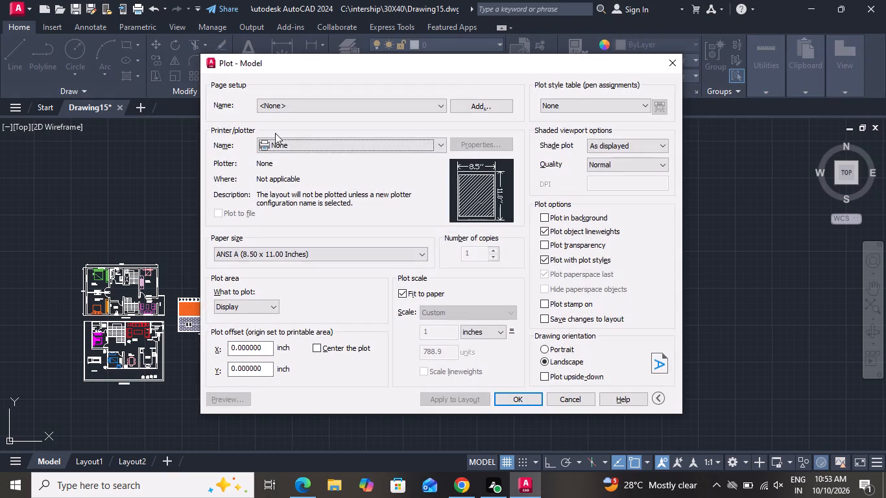
left_click(285, 106)
left_click(283, 123)
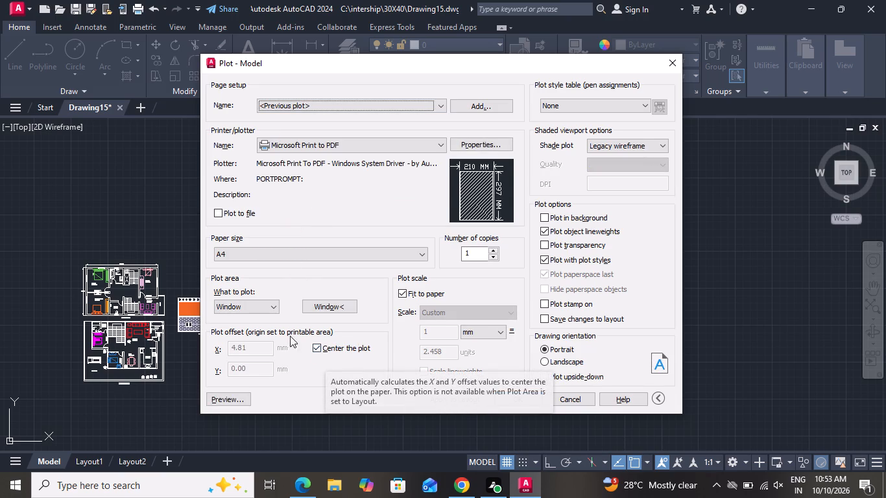
Define the plot area as a window enclosing both floor plans and the front elevation.
left_click(326, 307)
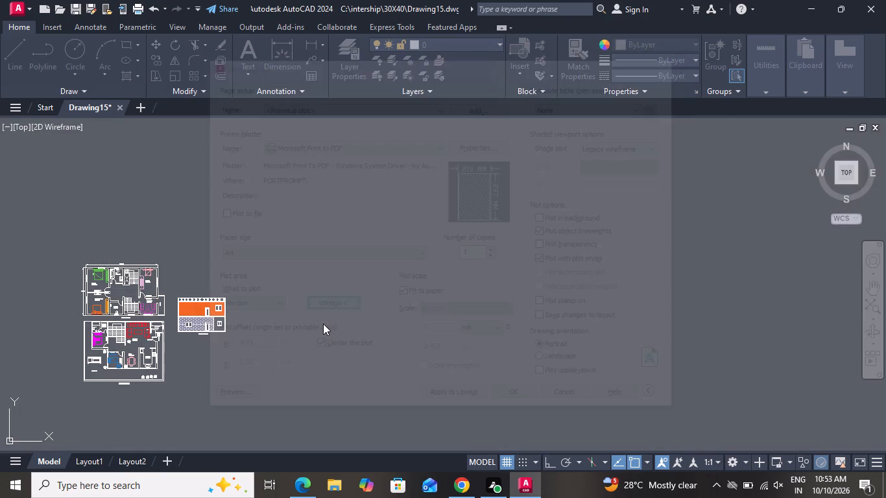
scroll(323, 326, "down", 4)
scroll(263, 340, "up", 2)
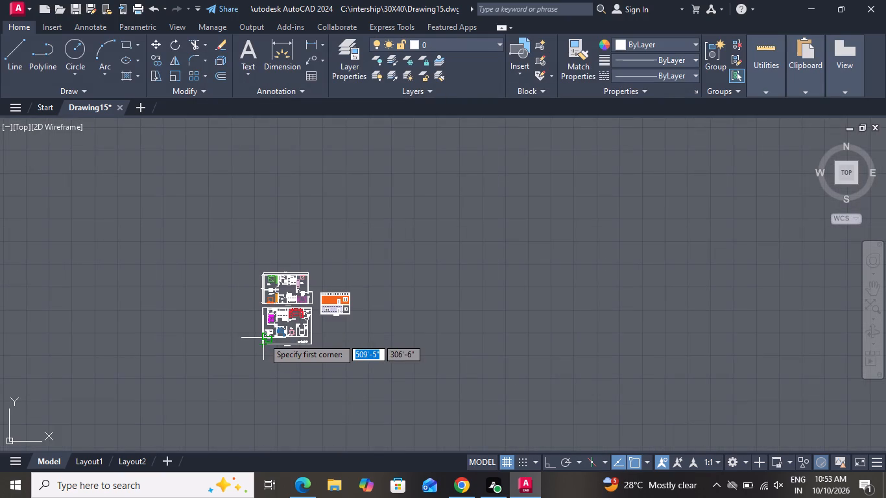
scroll(263, 338, "up", 2)
left_click(249, 218)
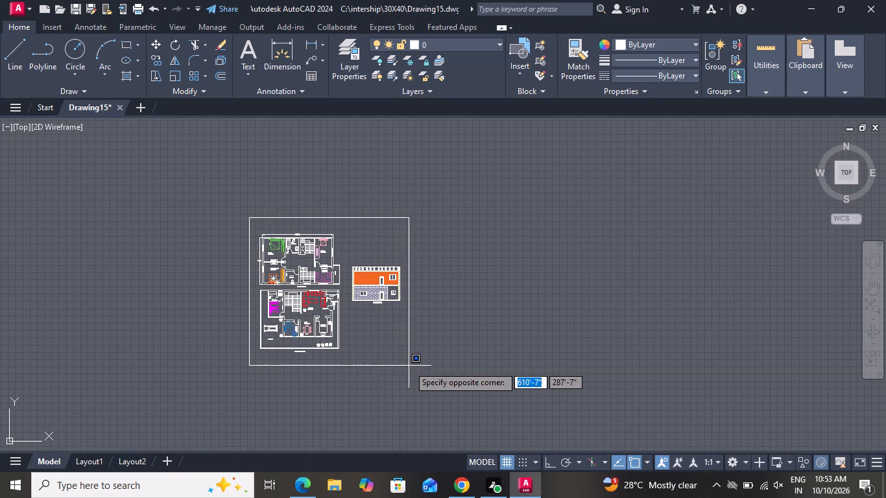
left_click(409, 366)
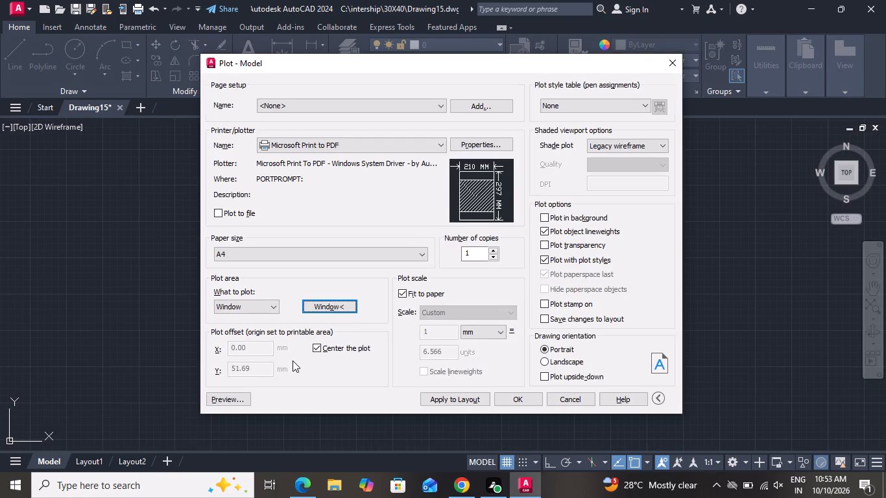
Preview the plot and examine both floor plans and the front elevation on the A4 sheet.
left_click(250, 394)
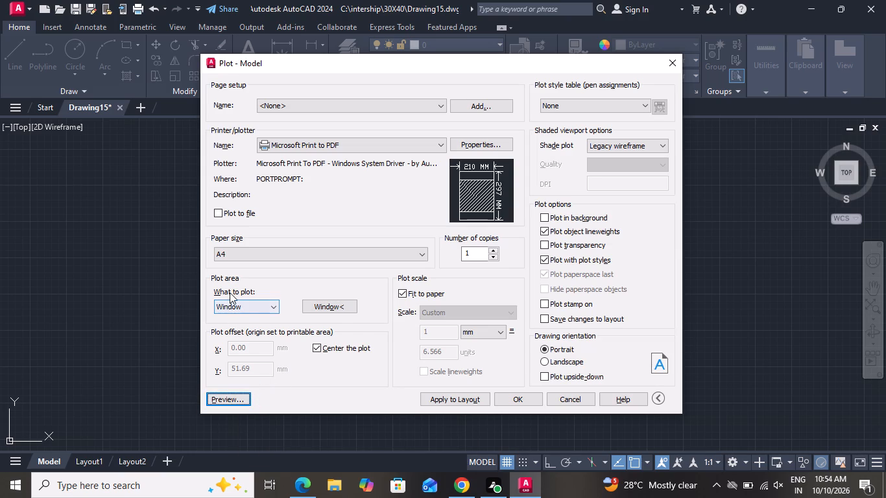
left_click(235, 396)
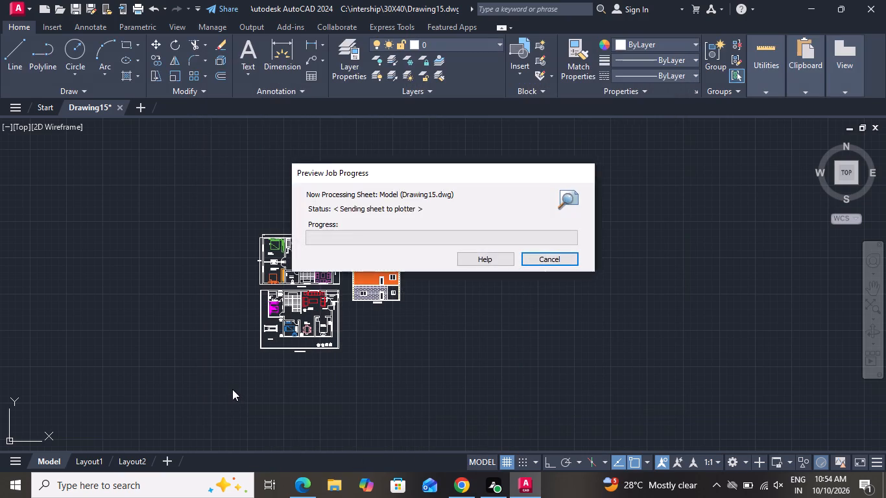
scroll(391, 217, "up", 1)
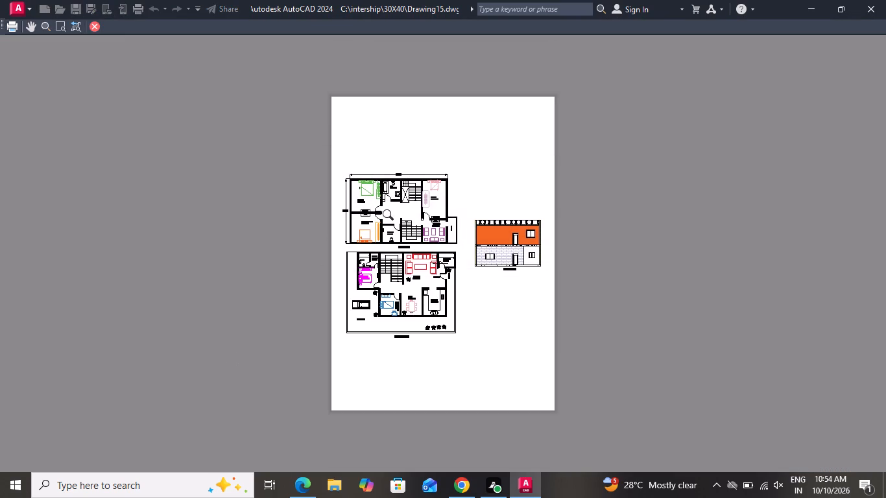
scroll(395, 217, "up", 2)
scroll(456, 257, "up", 2)
scroll(456, 257, "down", 3)
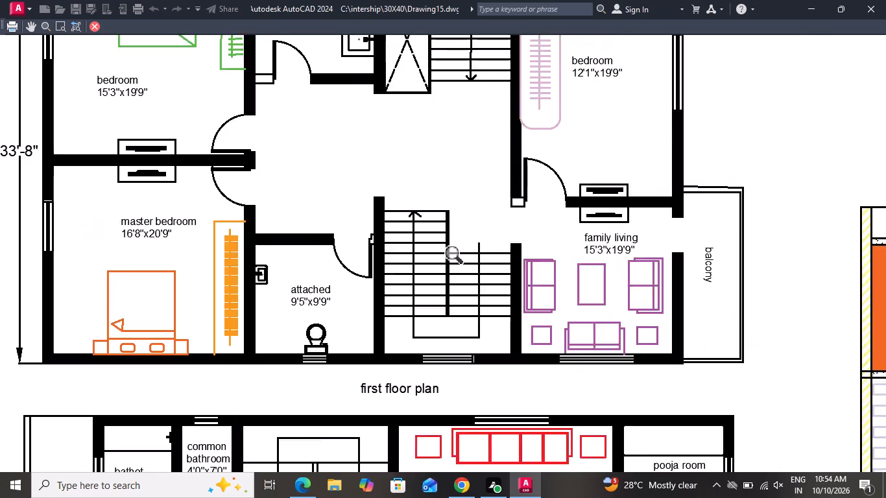
scroll(455, 265, "down", 2)
scroll(594, 274, "up", 2)
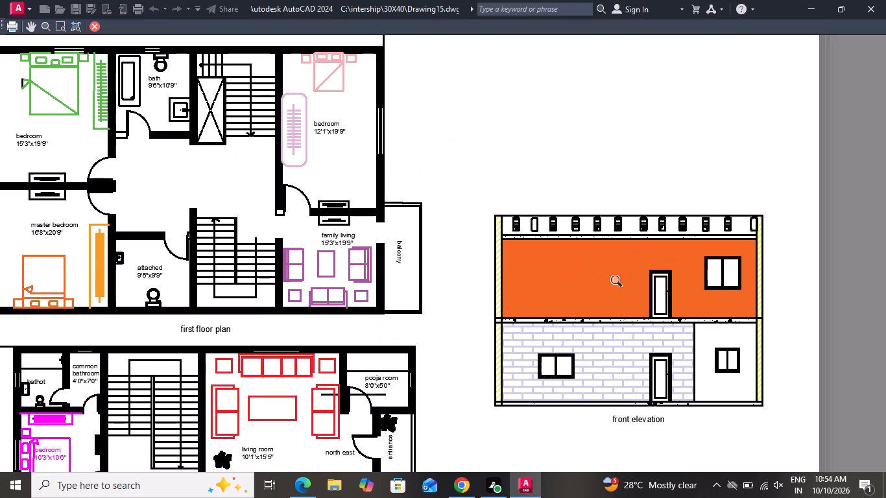
scroll(647, 327, "up", 2)
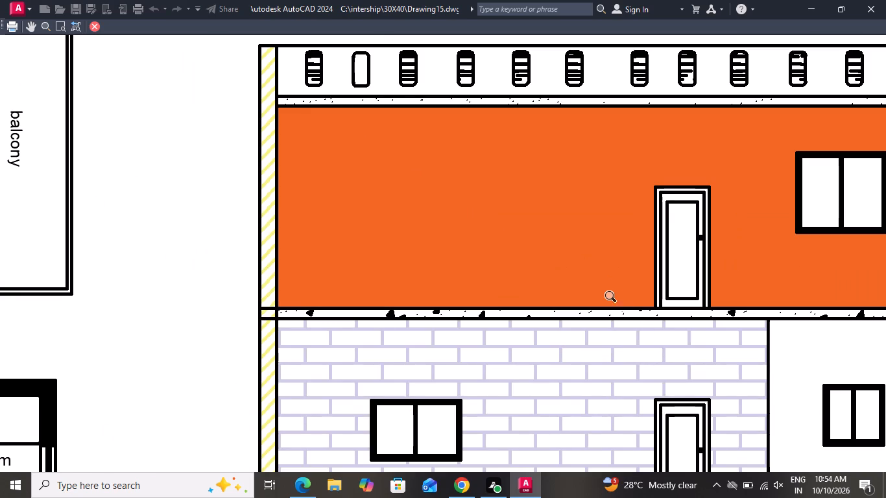
scroll(610, 297, "down", 1)
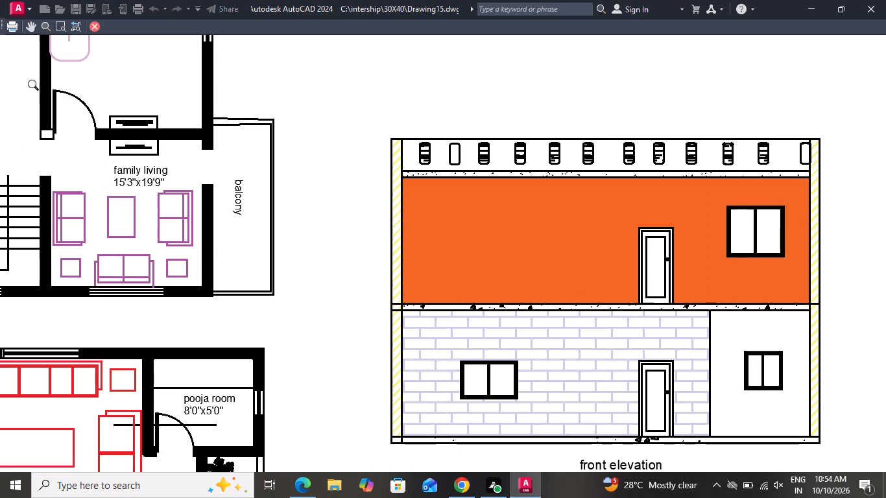
scroll(53, 86, "down", 1)
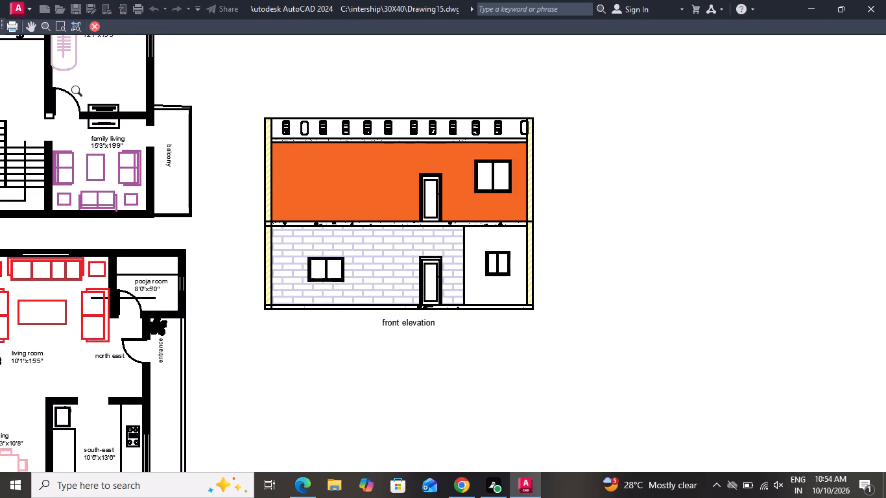
scroll(101, 93, "down", 2)
scroll(101, 103, "up", 1)
scroll(98, 107, "down", 2)
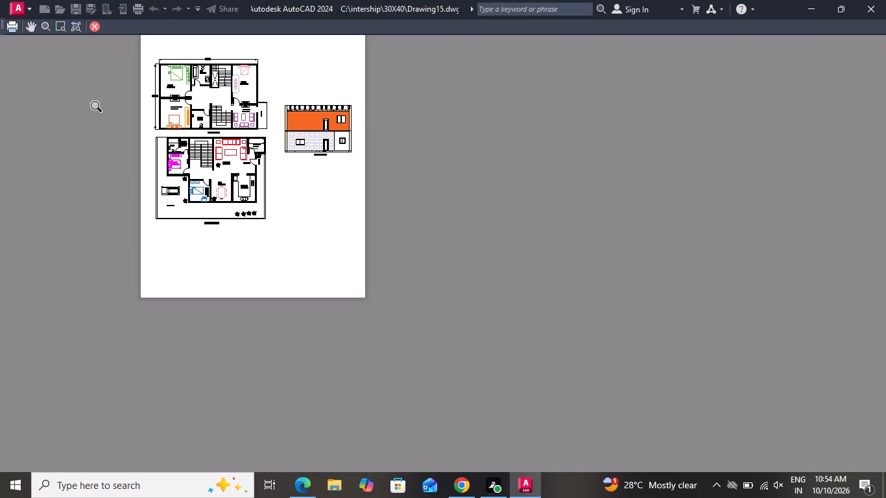
scroll(131, 74, "up", 2)
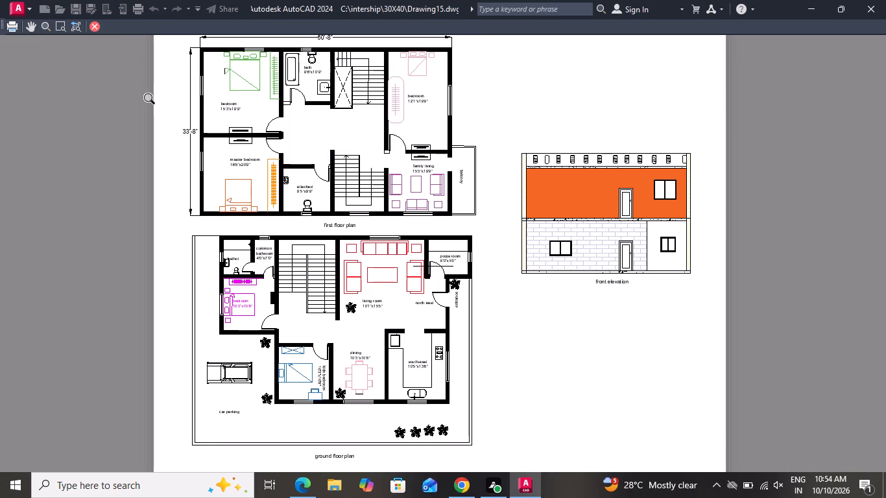
scroll(152, 101, "down", 2)
Plot the previewed sheet and save the PDF as pdf 15 in the 30X40 folder.
left_click(10, 25)
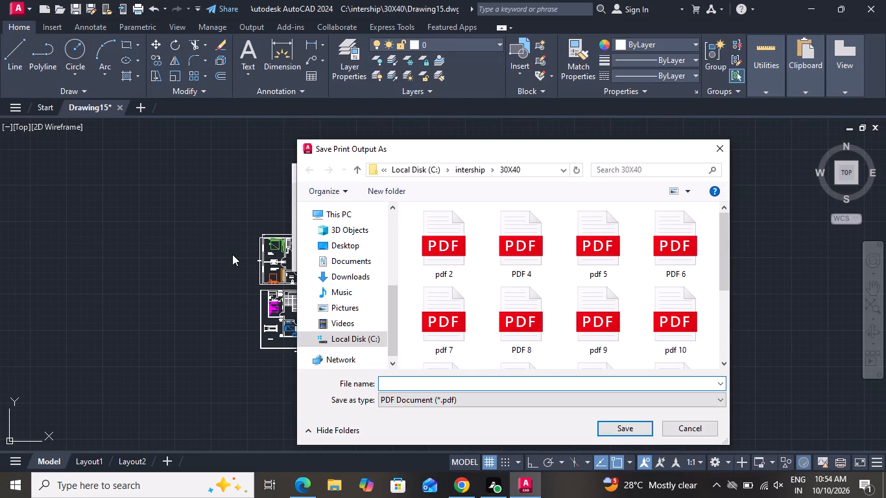
key("p")
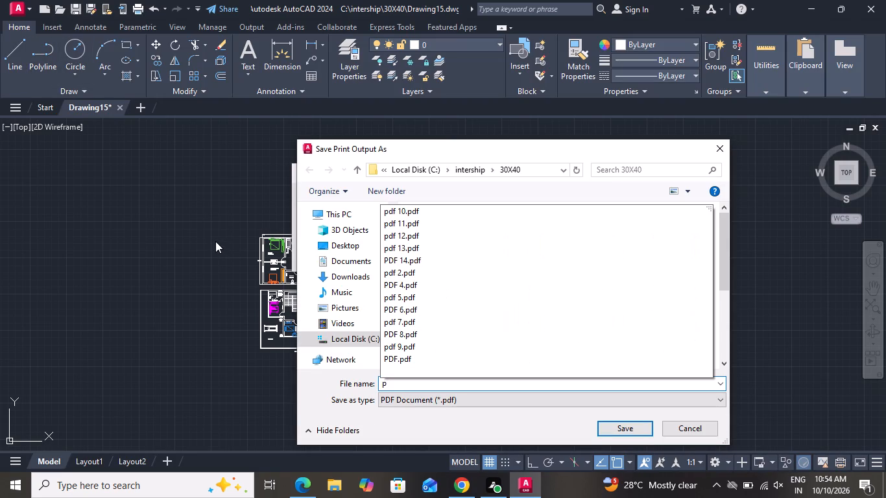
type("df")
key("space")
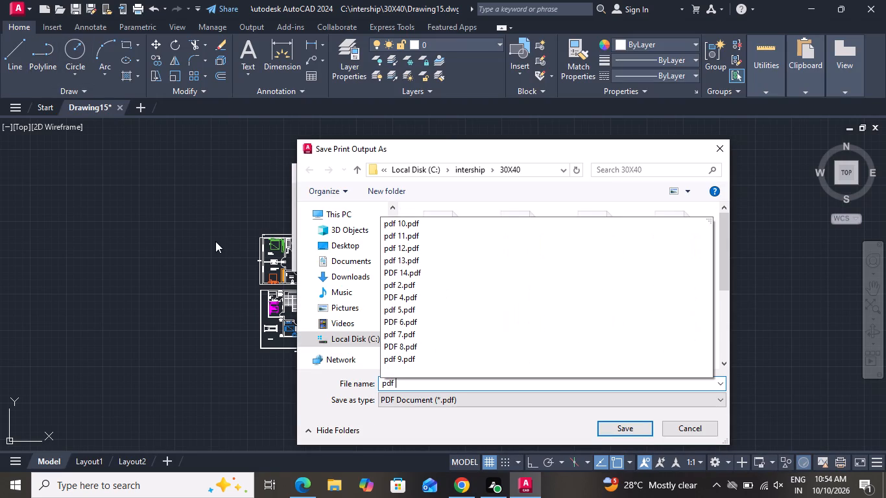
type("15")
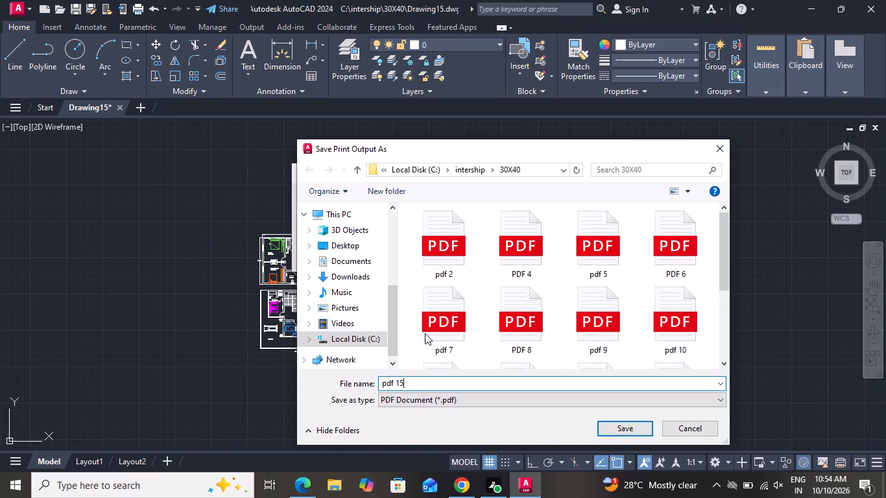
left_click(649, 427)
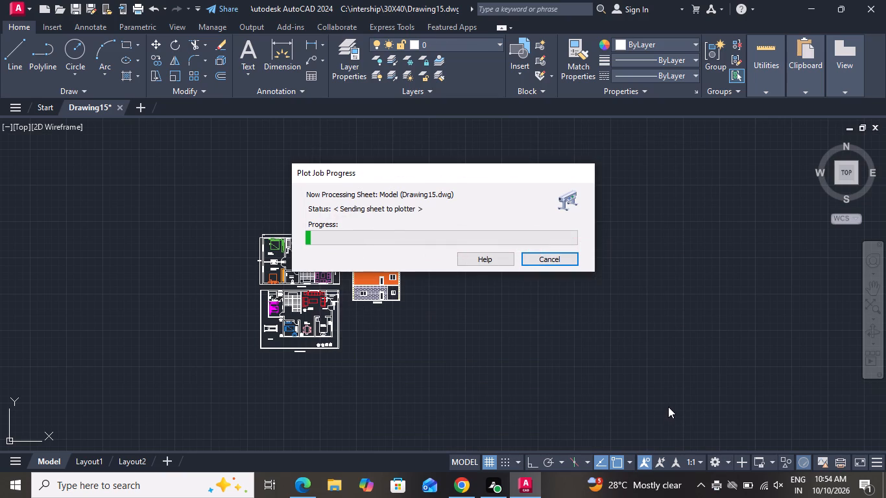